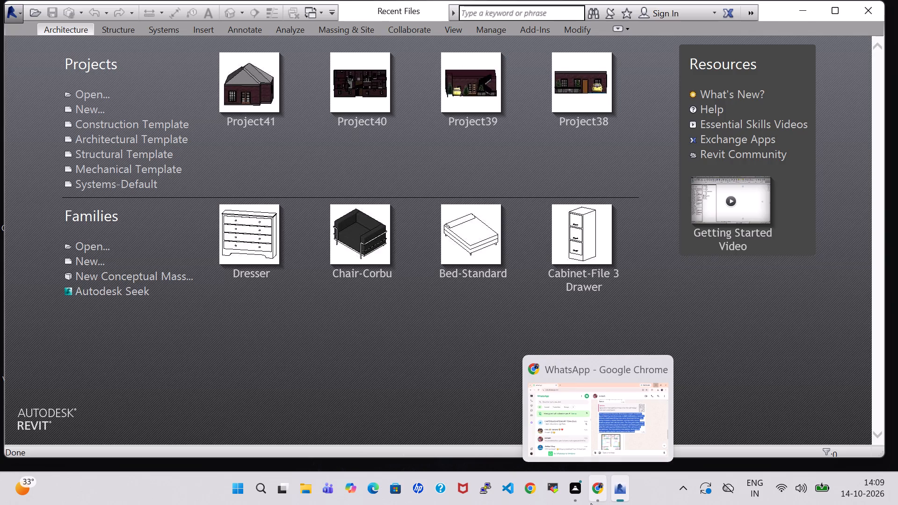
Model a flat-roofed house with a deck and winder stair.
Close the WhatsApp browser window.
click(656, 370)
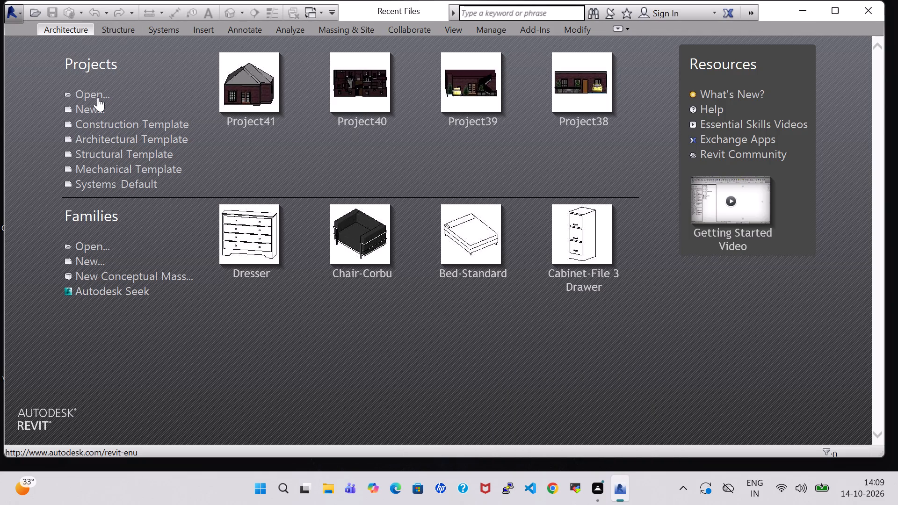
Create a new project from the Architectural Template.
click(78, 107)
click(406, 210)
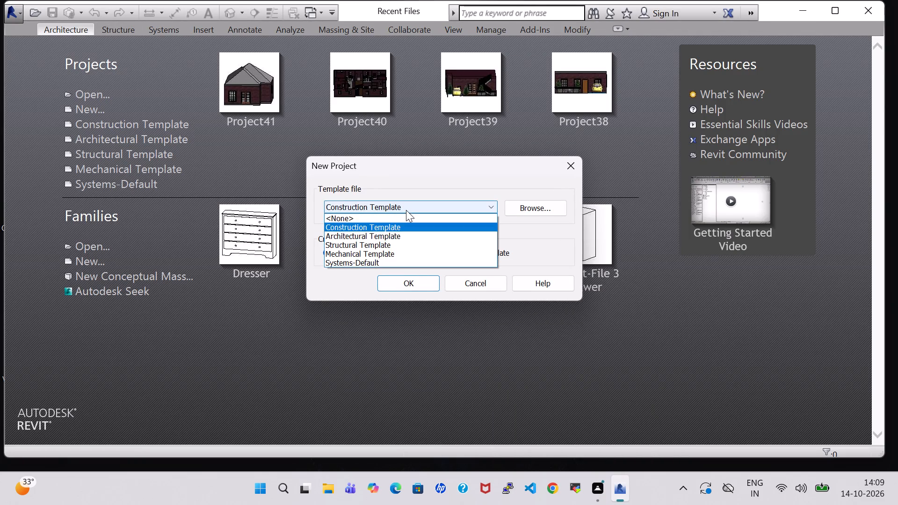
click(364, 234)
click(415, 283)
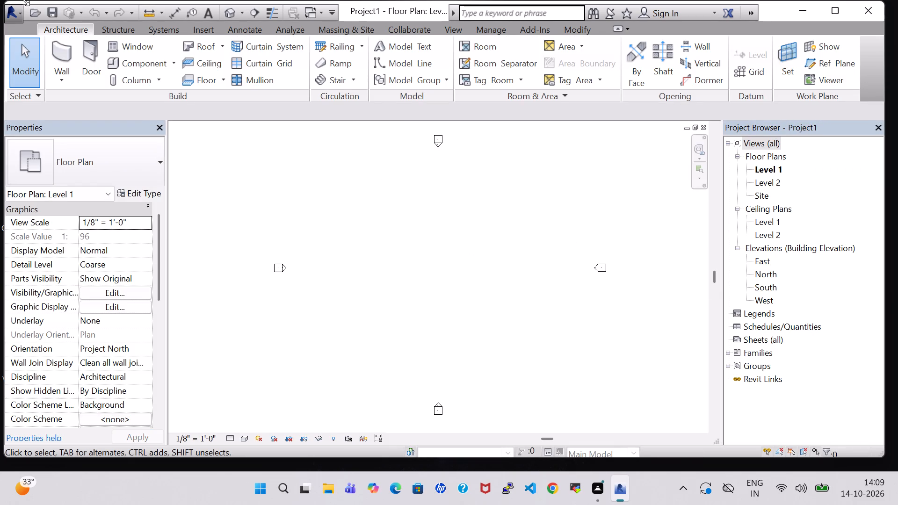
Start the Wall tool with the Generic - 8" type and set the unconnected height to 10' 0".
click(62, 55)
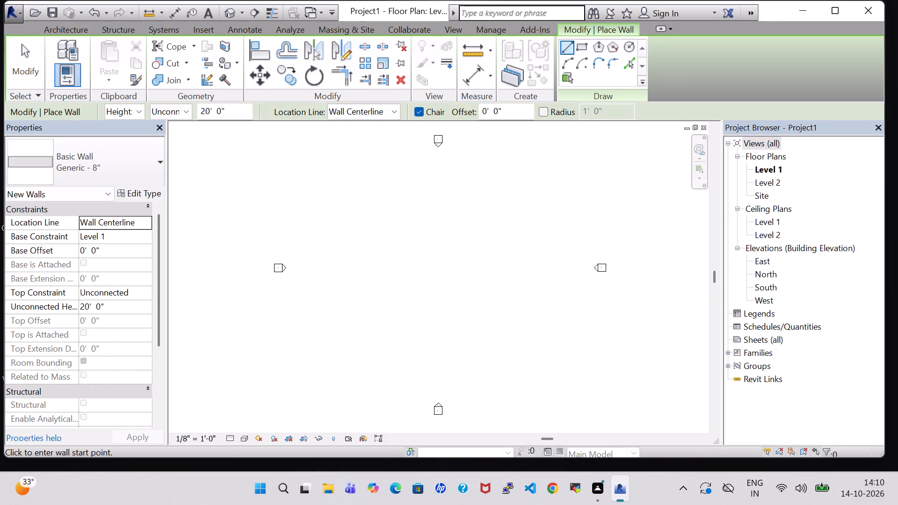
click(205, 109)
key(BackSpace)
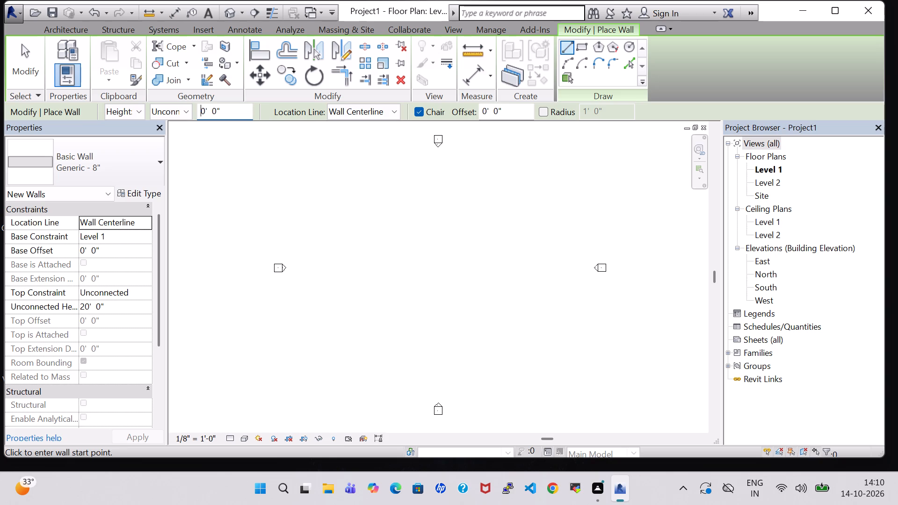
key(1)
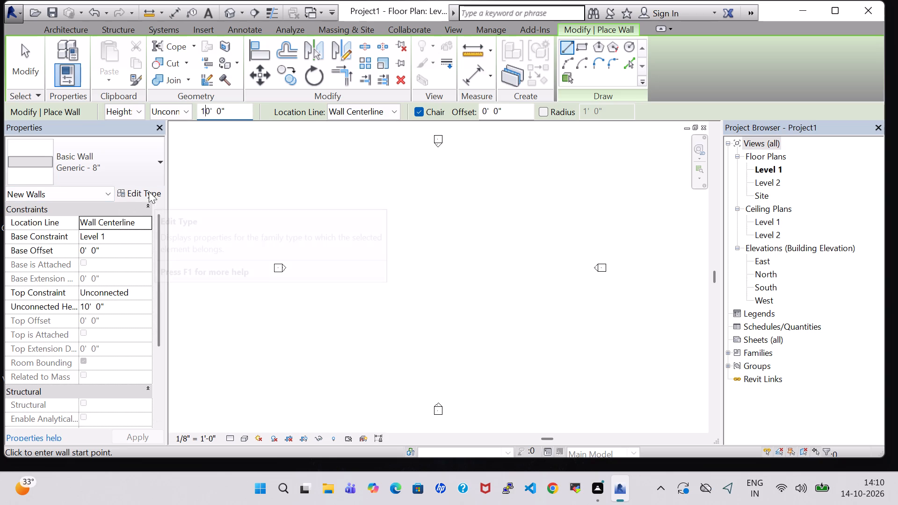
Set the sample height in the Generic - 8" wall type's structure assembly to 10' 0" and apply the type properties.
click(146, 190)
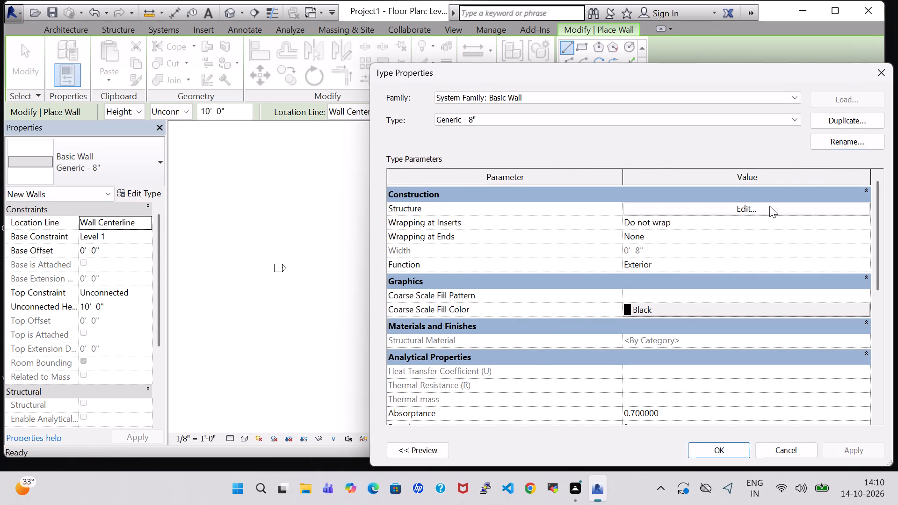
click(769, 206)
click(827, 112)
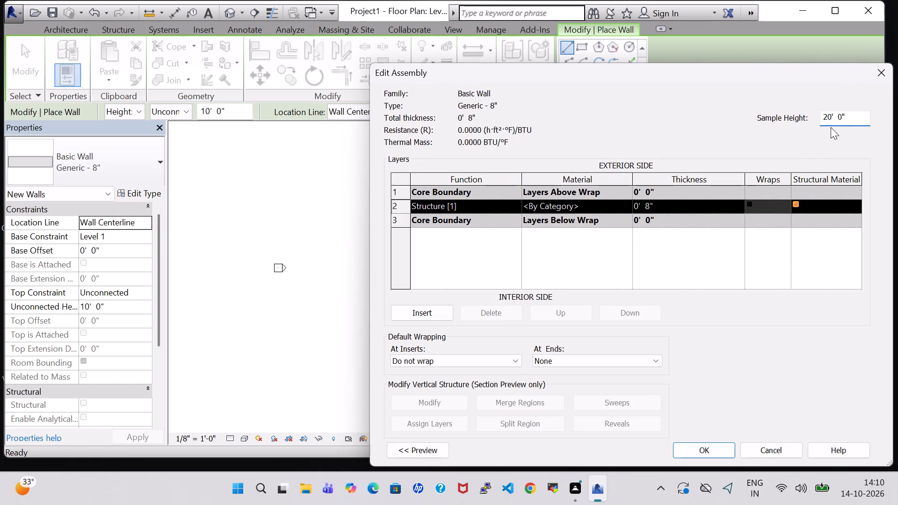
key(BackSpace)
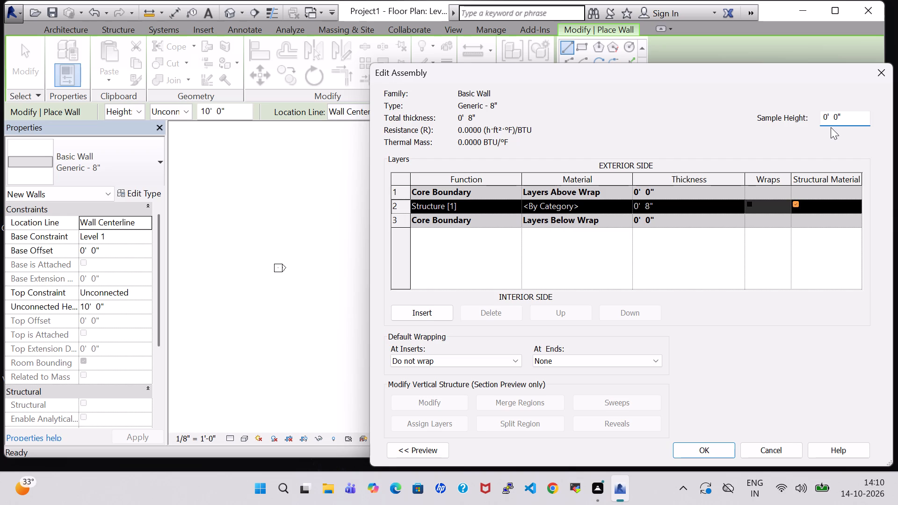
key(1)
click(718, 451)
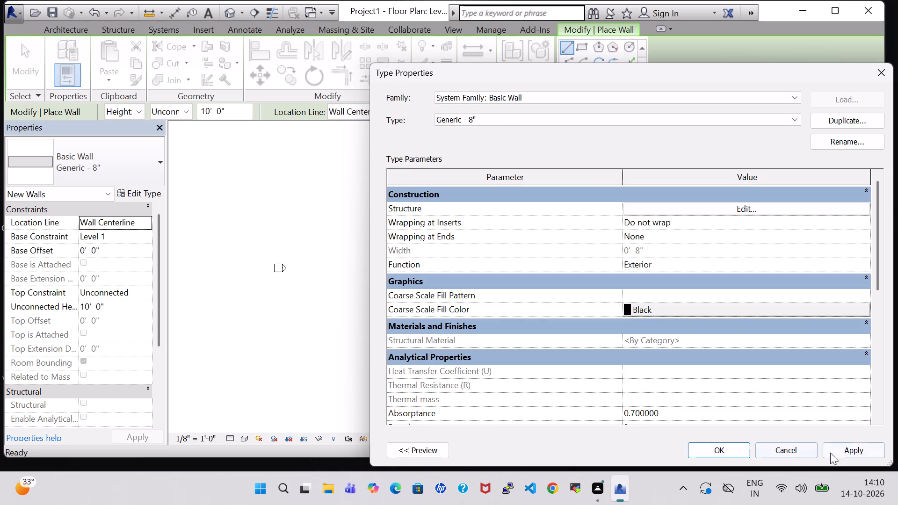
click(838, 454)
click(743, 453)
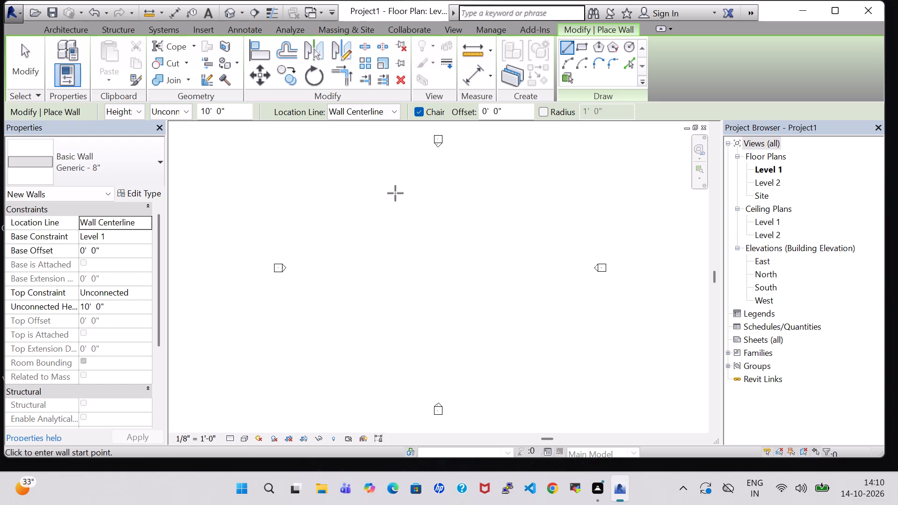
Draw a closed square of Generic - 8" exterior walls, 60' 0" on each side, between the elevation markers.
click(349, 194)
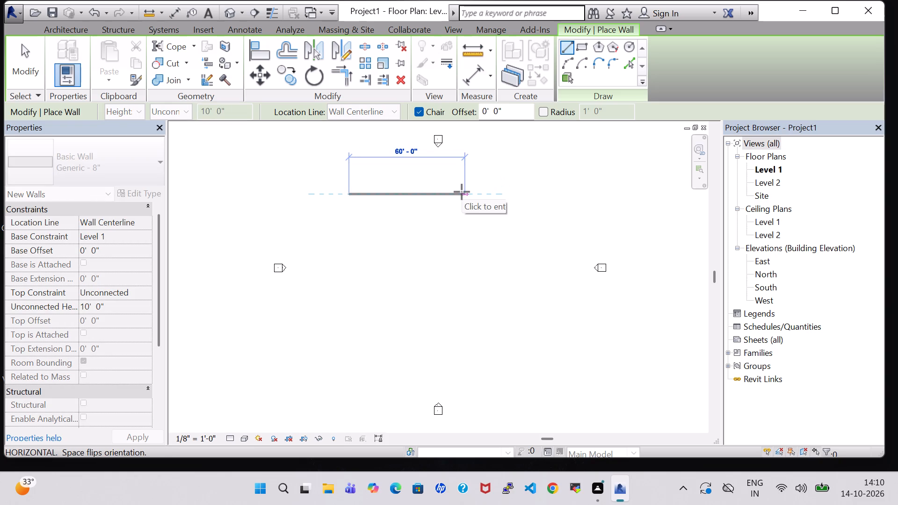
click(462, 192)
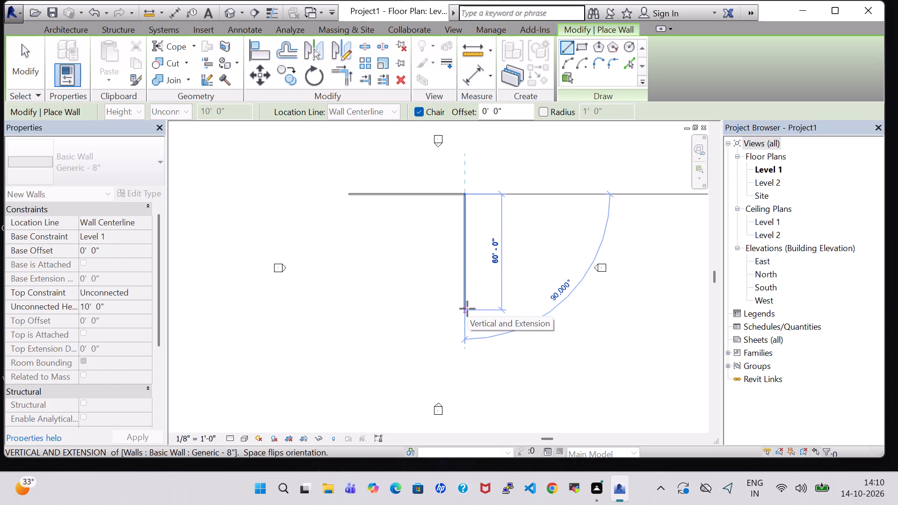
click(470, 313)
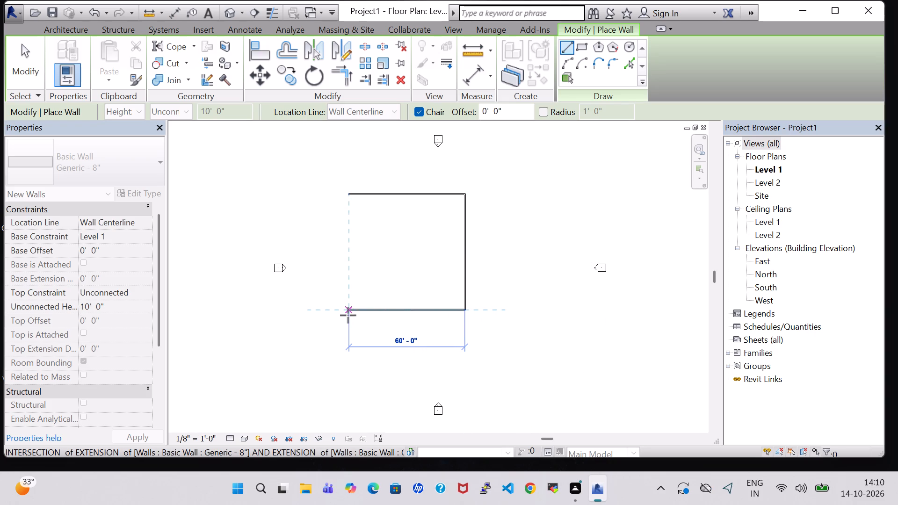
click(348, 315)
click(350, 198)
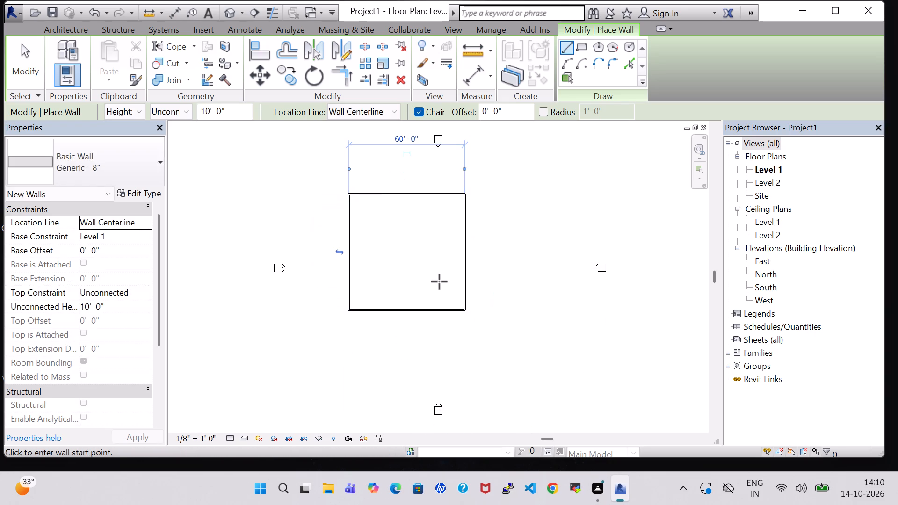
key(Escape)
key(Escape)
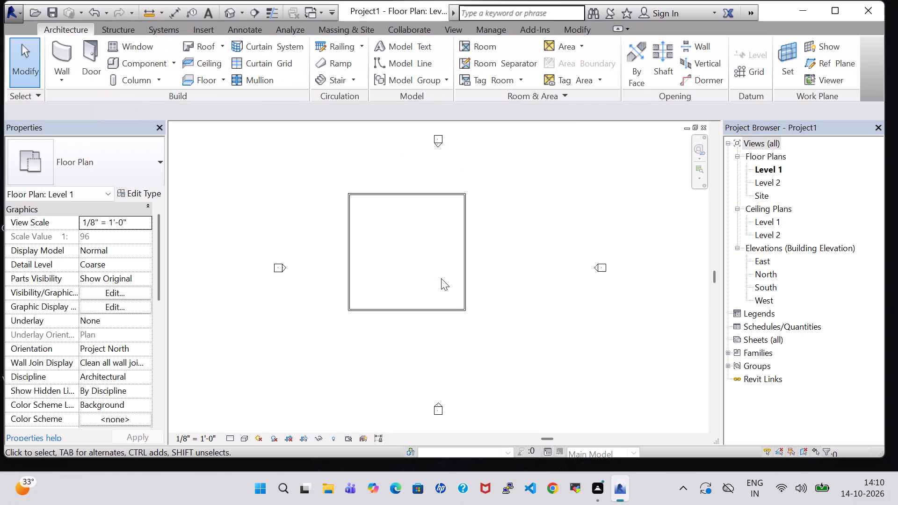
Duplicate the Generic - 8" wall type under the name INNER WALL.
scroll(441, 278, up, 1)
scroll(441, 278, down, 1)
click(67, 55)
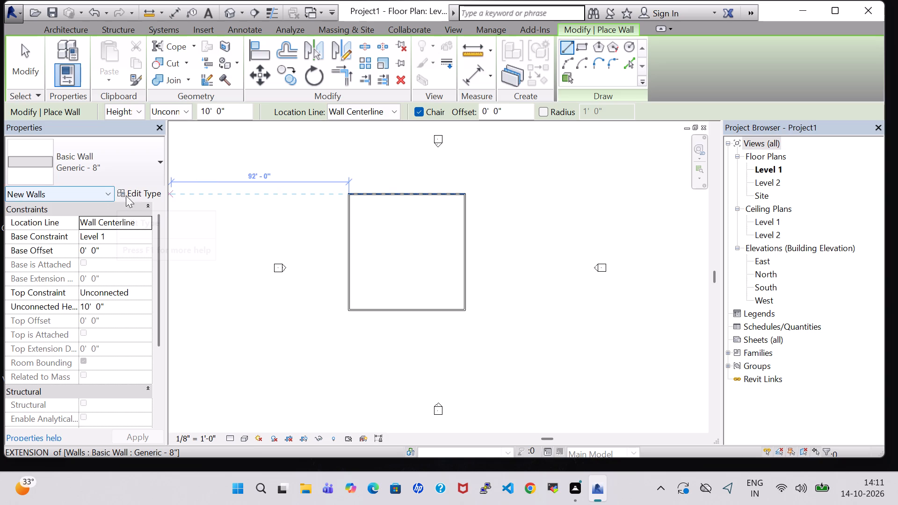
click(148, 193)
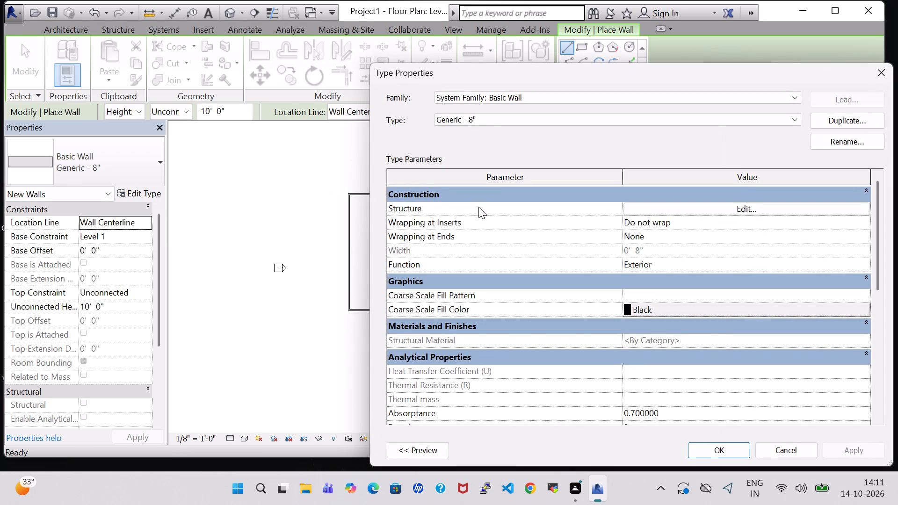
click(876, 124)
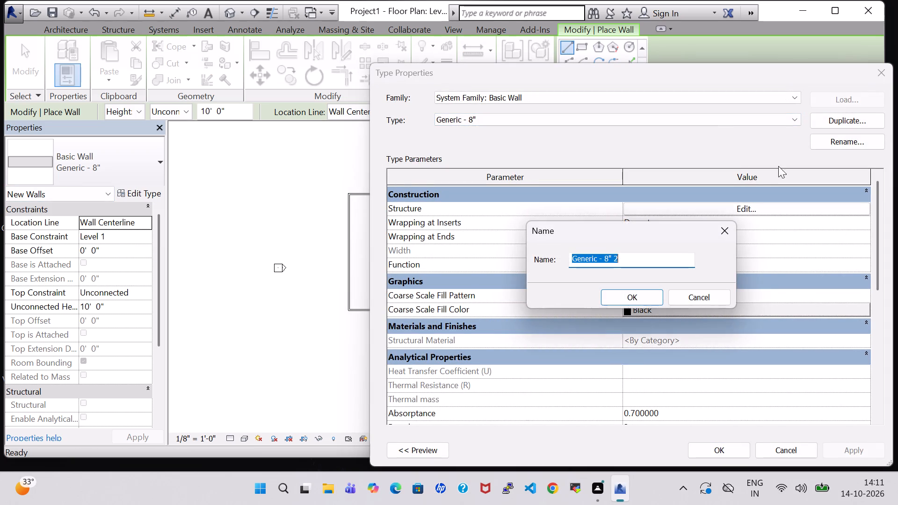
click(628, 262)
drag(628, 262, 624, 262)
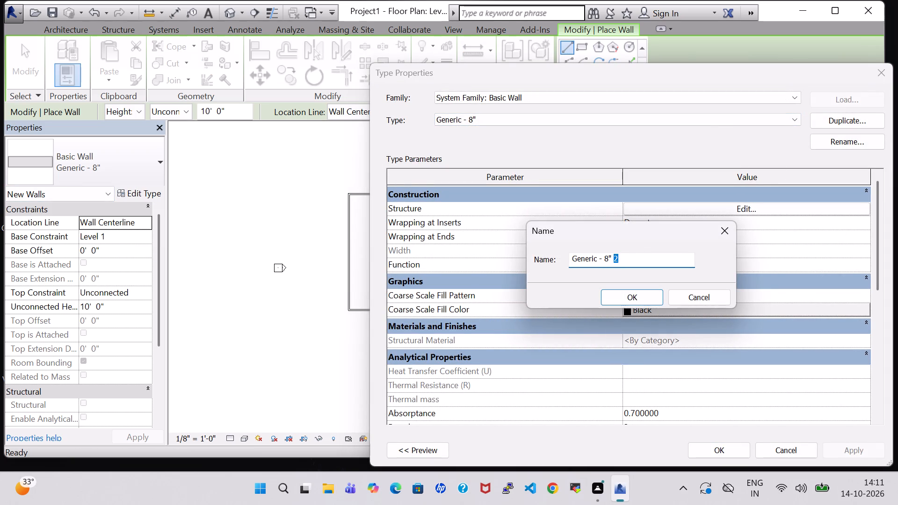
drag(624, 262, 556, 263)
key(BackSpace)
text(INNER)
key(space)
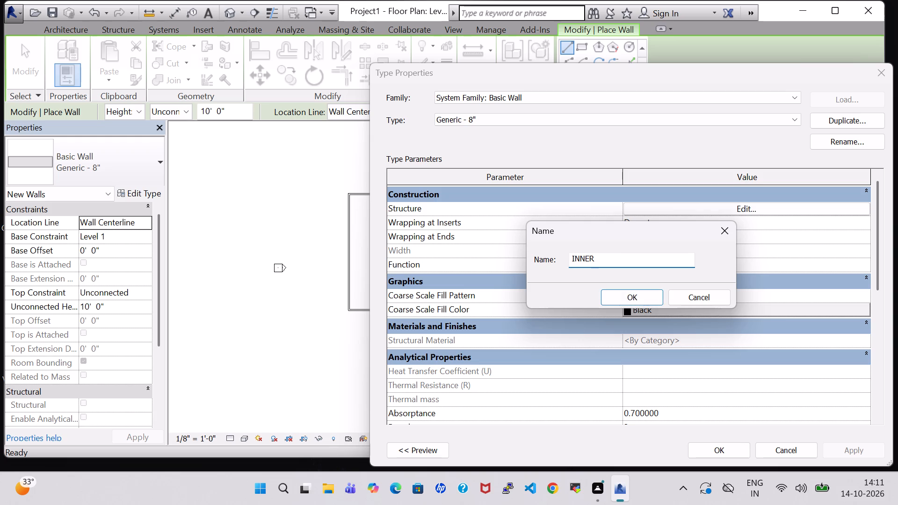
text(WALL)
click(643, 296)
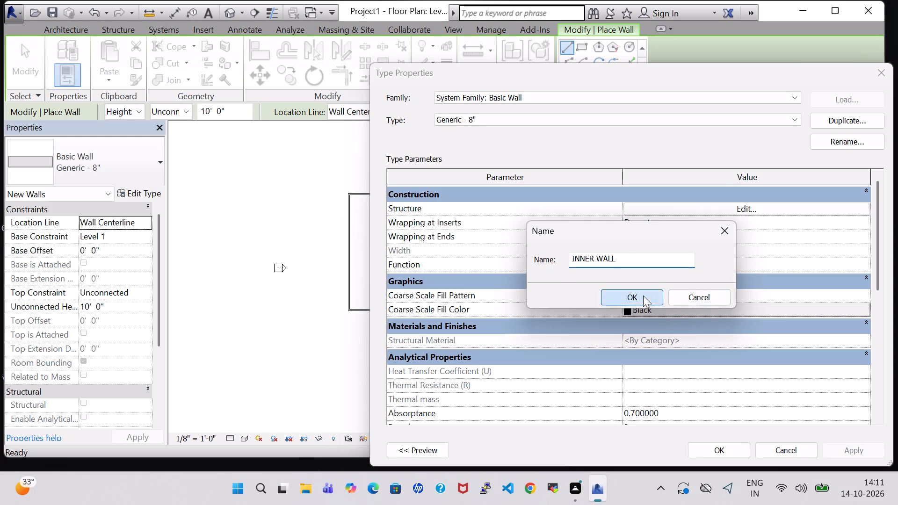
Set the structure layer thickness of the INNER WALL type to 6" and accept the type properties.
click(753, 214)
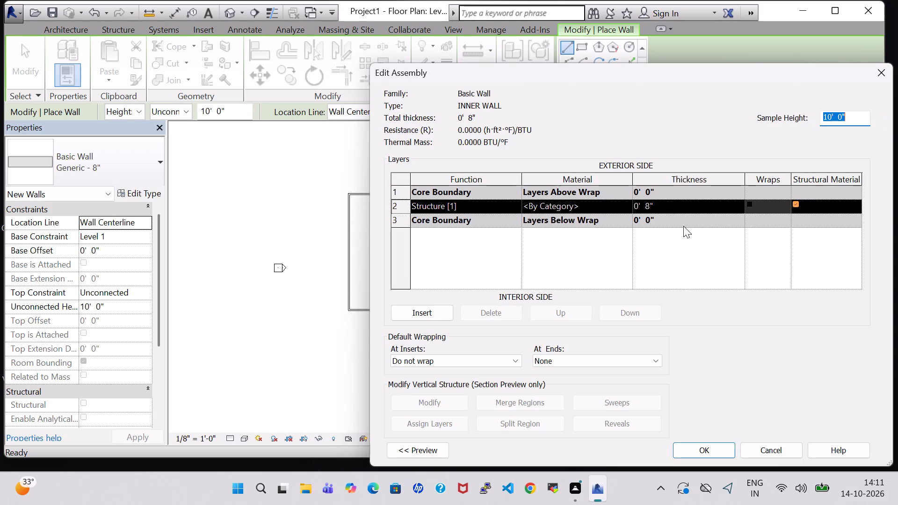
click(650, 210)
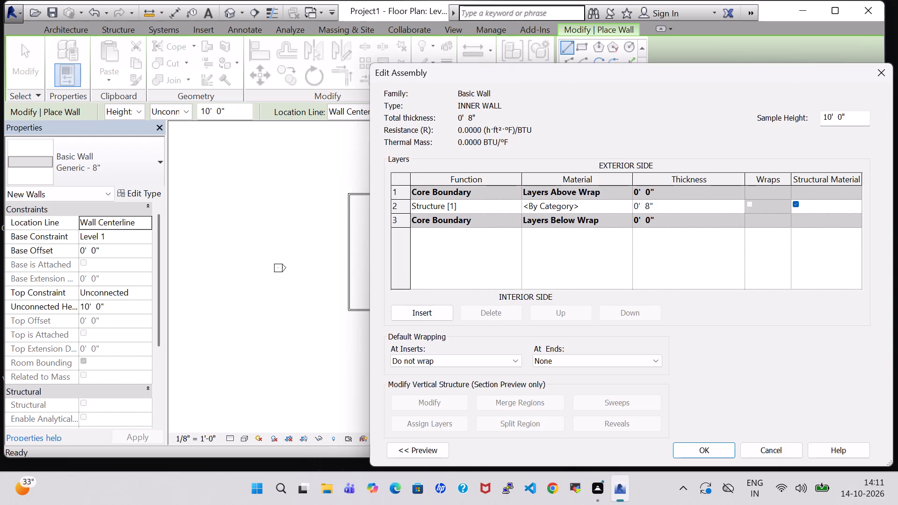
key(BackSpace)
key(6)
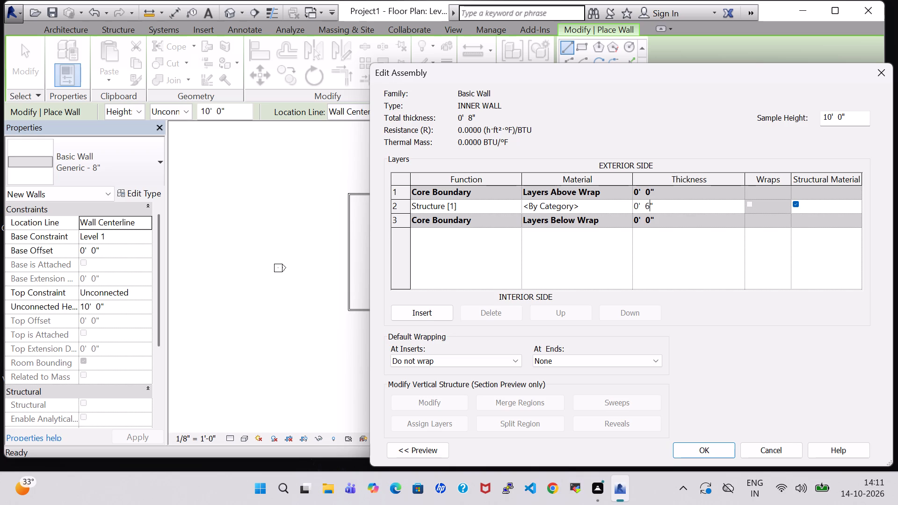
click(724, 449)
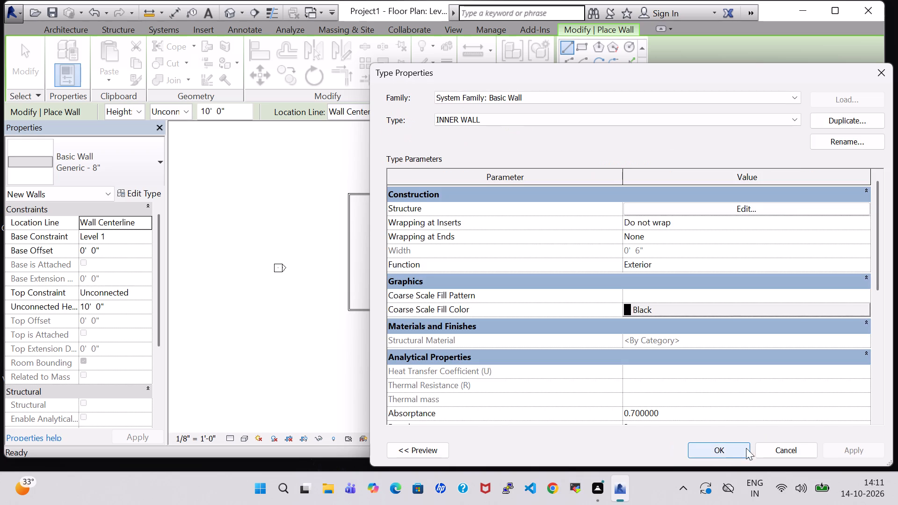
click(697, 450)
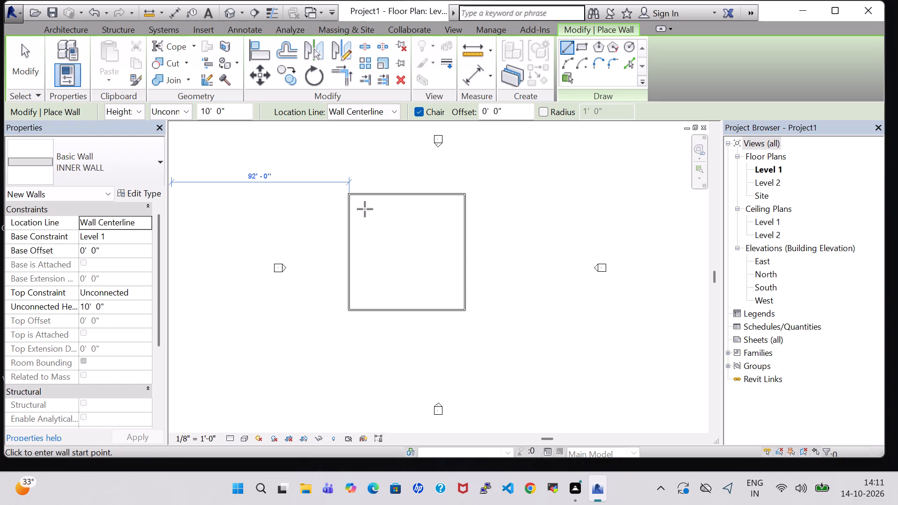
Draw INNER WALL partitions enclosing a small upper-right corner room, running about 11' 7" down from the top exterior wall and across to the right exterior wall.
click(438, 194)
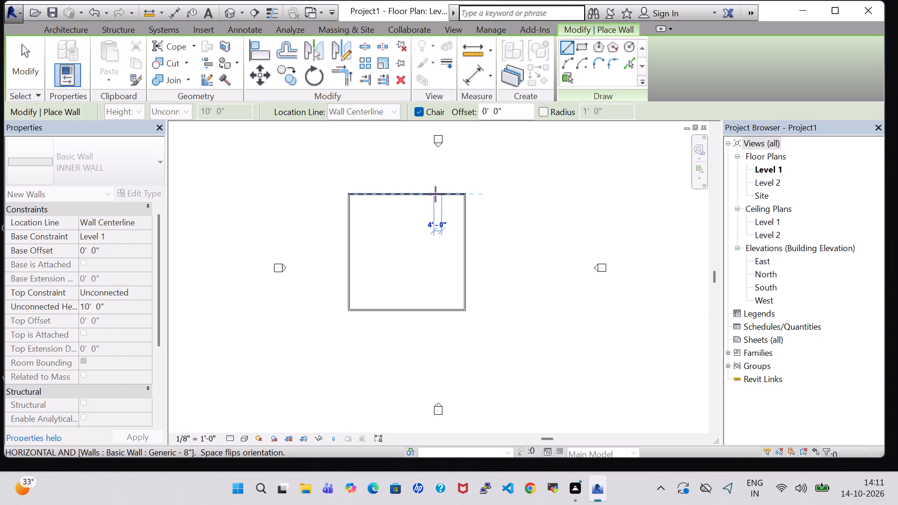
scroll(435, 194, up, 6)
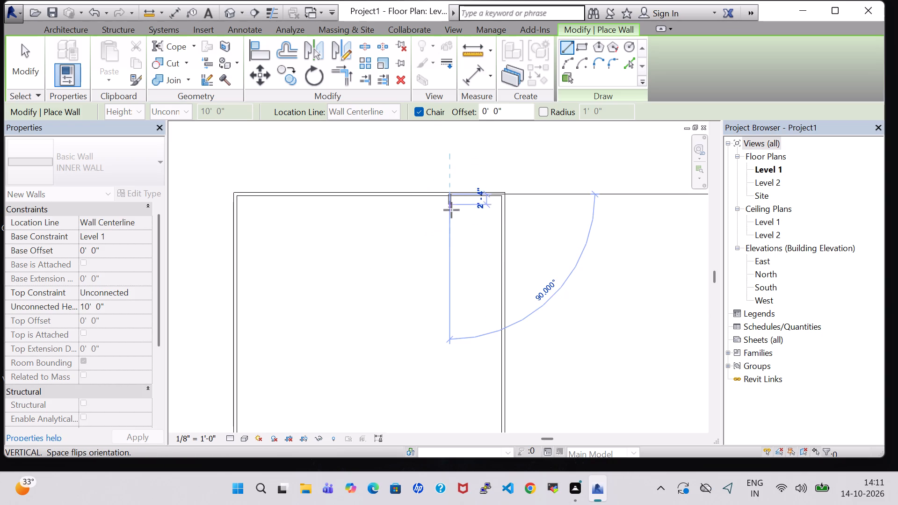
click(452, 246)
click(502, 241)
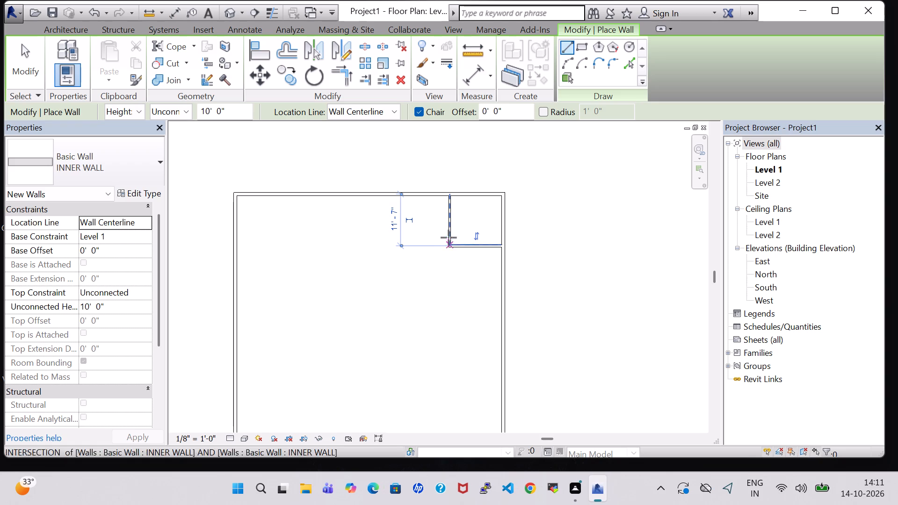
Draw a second room below with INNER WALL: a short jog left from the corner room, about 23' 1" down, and about 18' 7" right to the exterior wall.
click(449, 232)
click(420, 232)
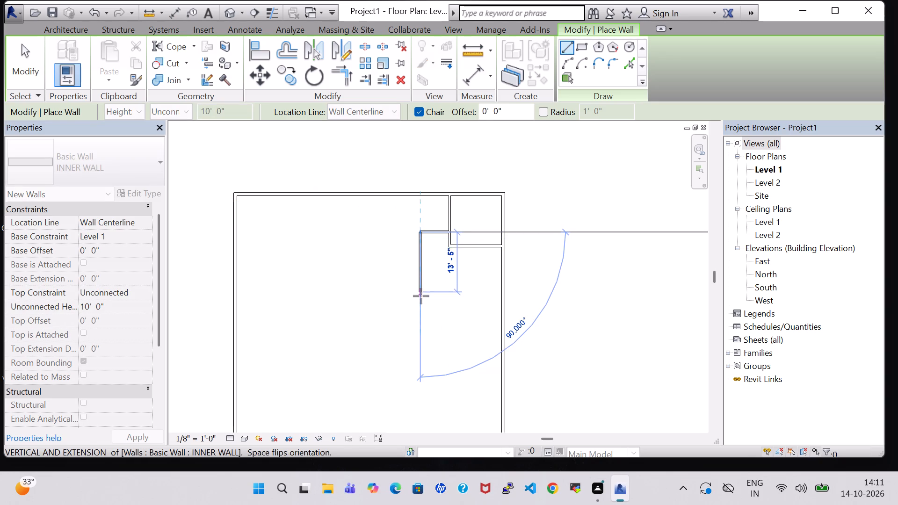
click(420, 335)
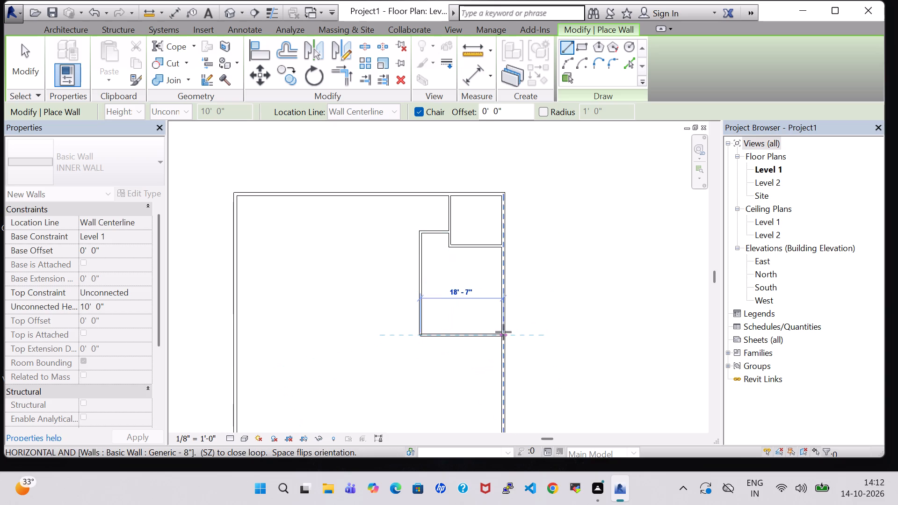
click(503, 332)
key(Escape)
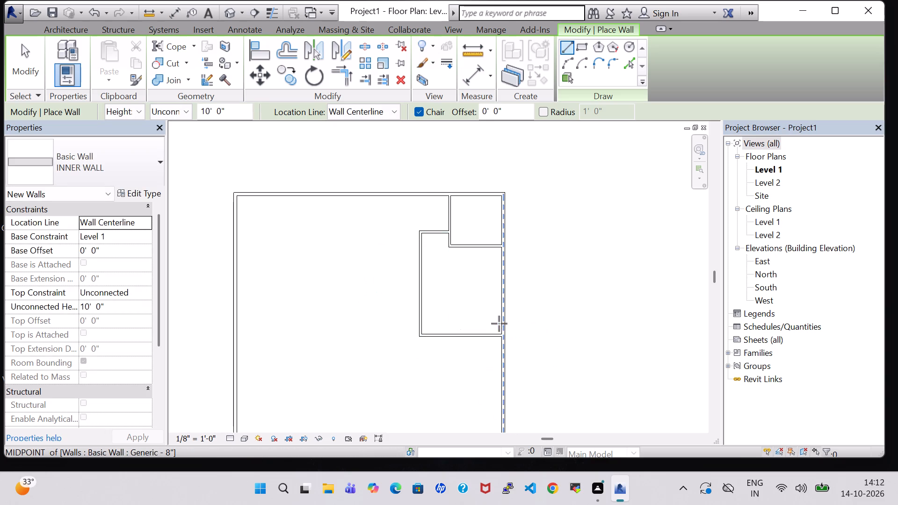
Draw a third room below with INNER WALL: about 14' 1" down from the second room's lower-left corner, and right to the exterior wall.
middle_drag(475, 366, 465, 227)
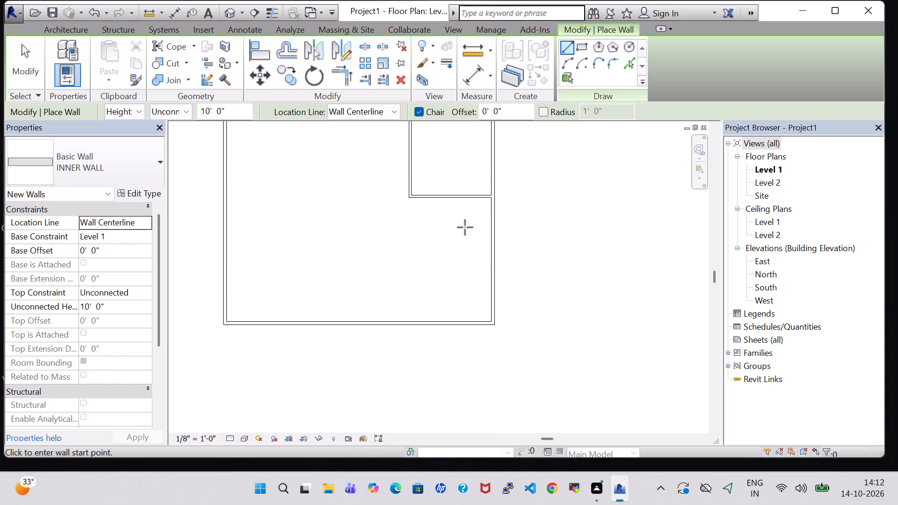
click(411, 197)
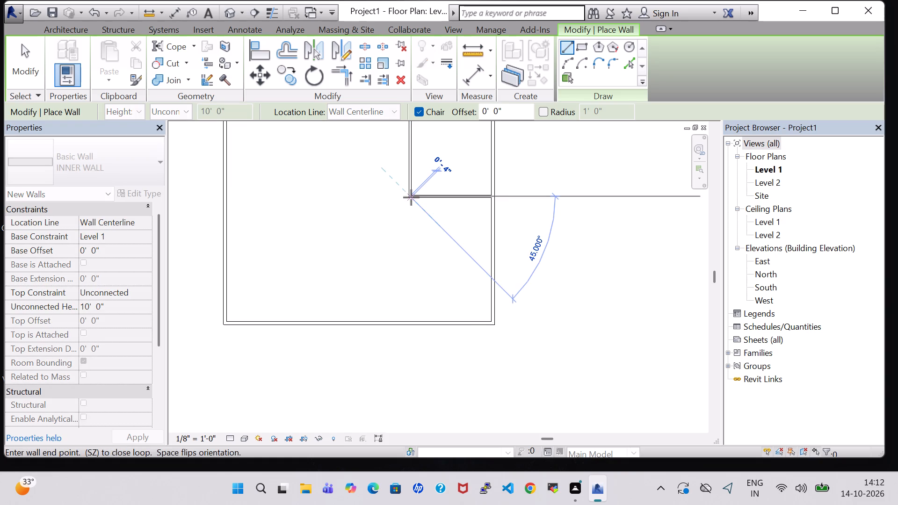
click(407, 250)
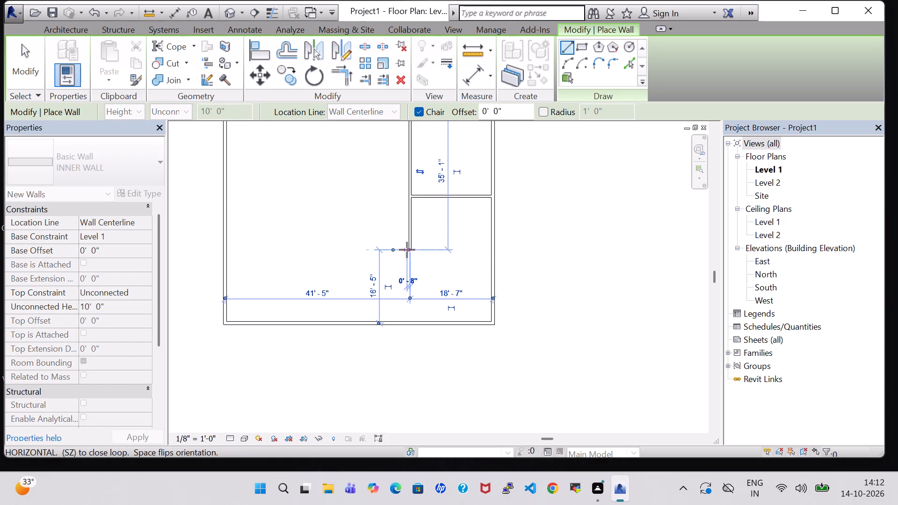
click(410, 259)
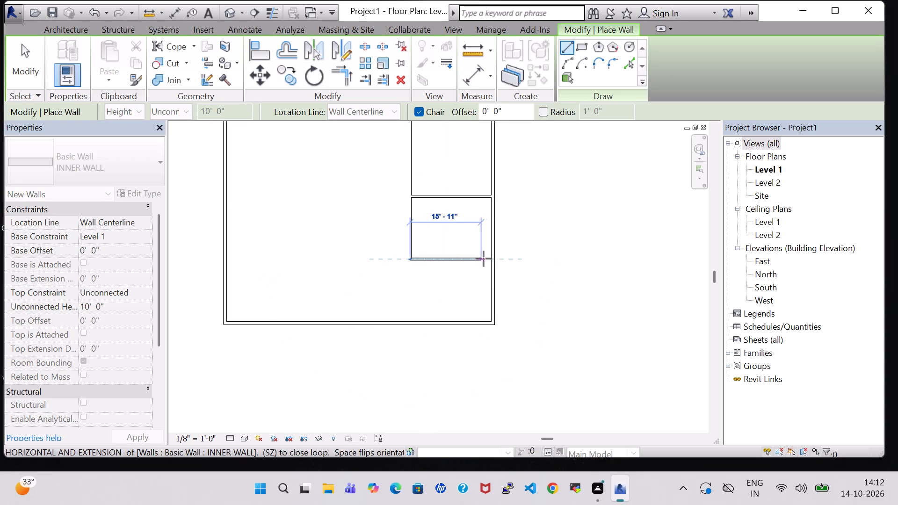
click(492, 258)
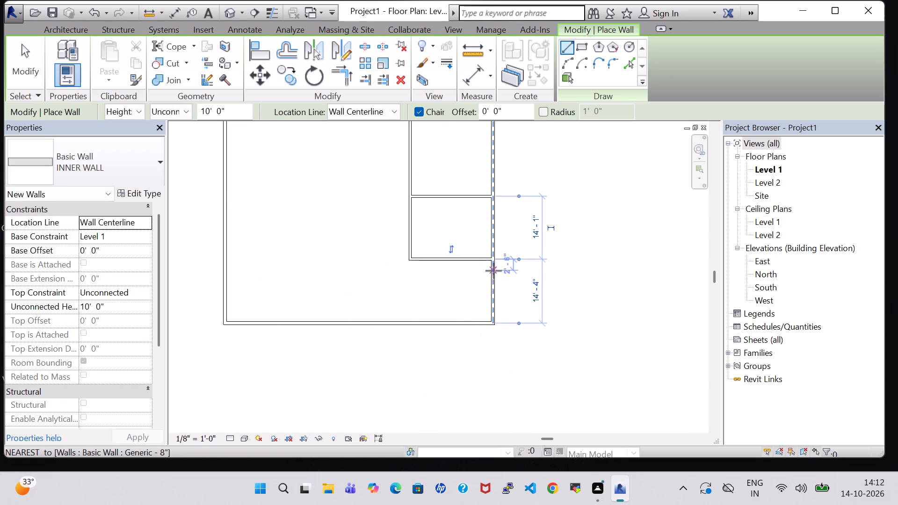
Draw a fourth room below with INNER WALL: about 18' 7" left from the right exterior wall, and about 8' 3" up to the third room's corner.
click(492, 296)
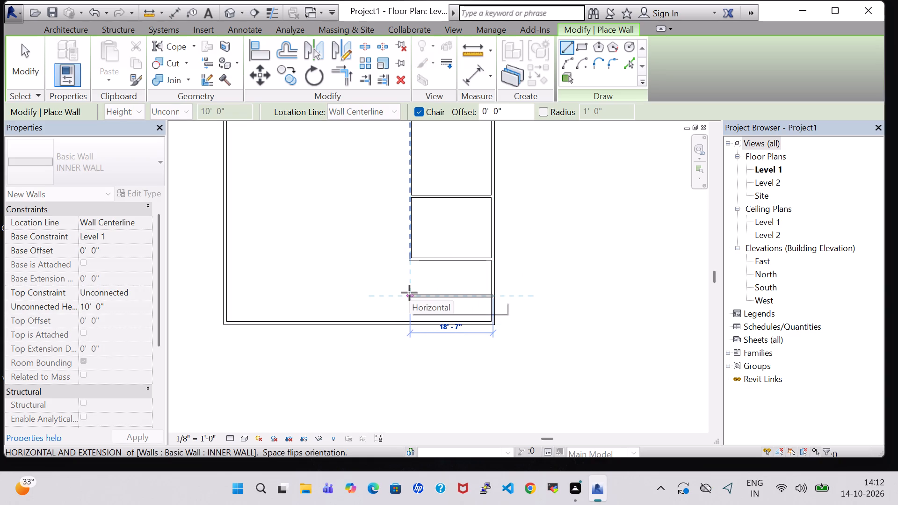
click(409, 293)
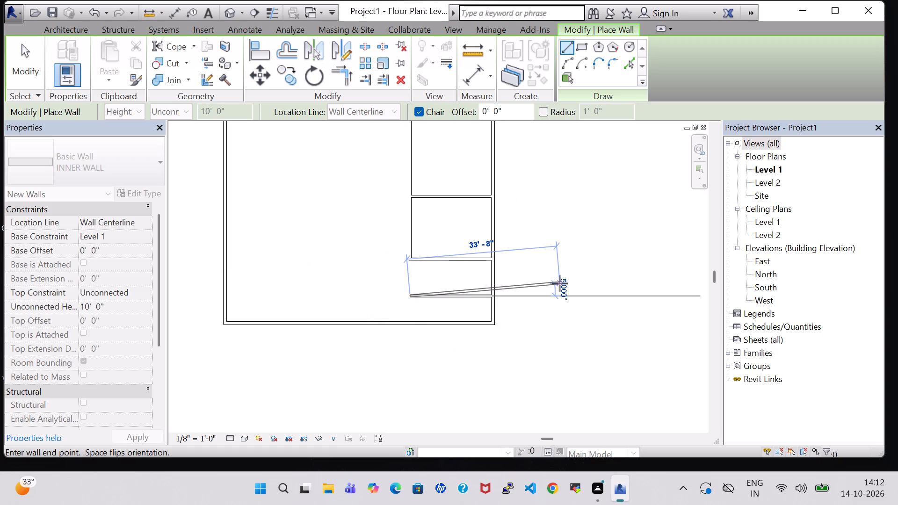
click(414, 262)
key(Escape)
key(Escape)
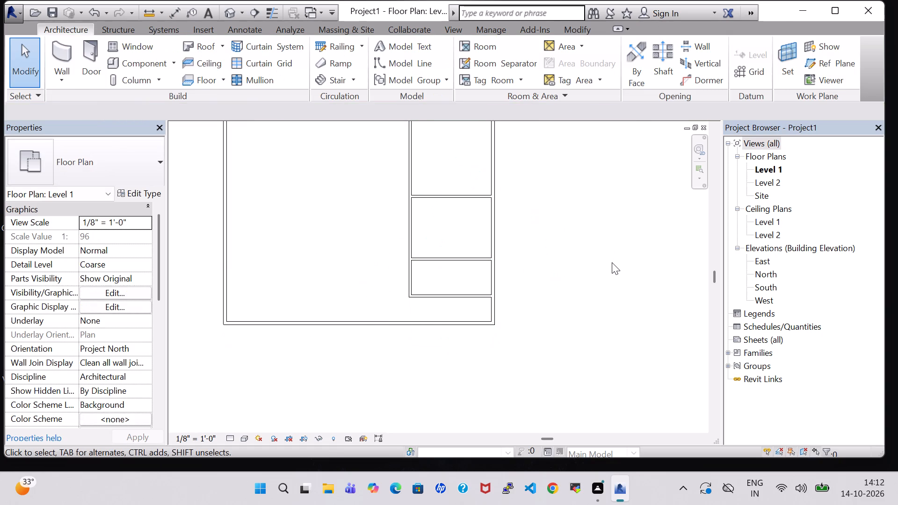
Enclose a large central room with INNER WALL: left from the second room's upper-left corner, about 45' 5" down, and right to the fourth room's corner.
middle_drag(391, 236, 539, 277)
scroll(519, 271, up, 1)
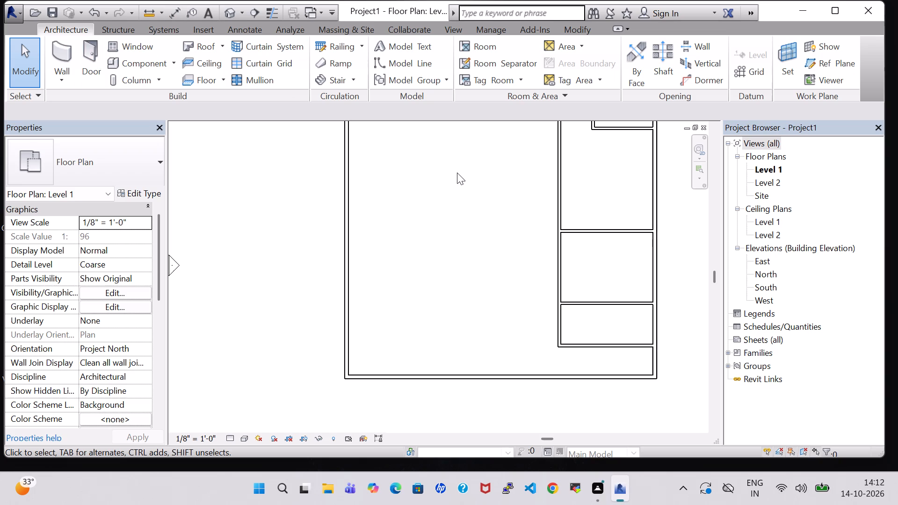
middle_drag(457, 173, 451, 288)
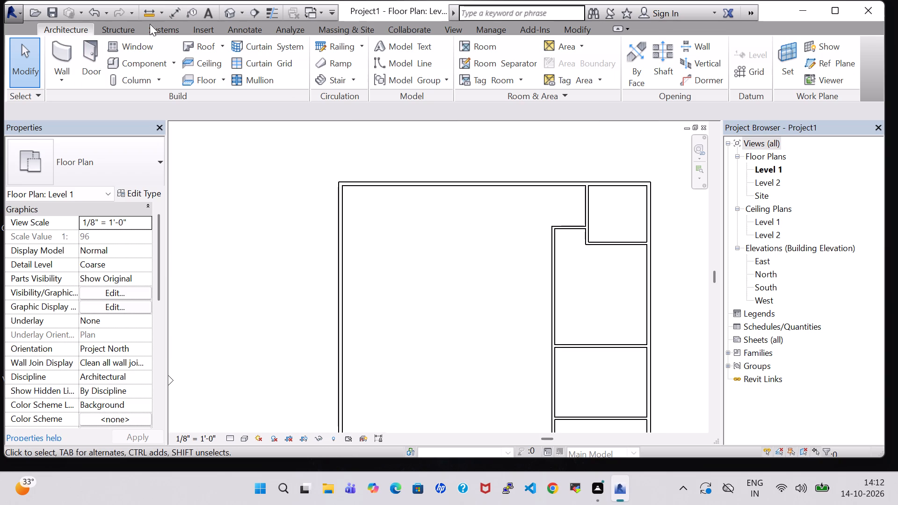
click(65, 53)
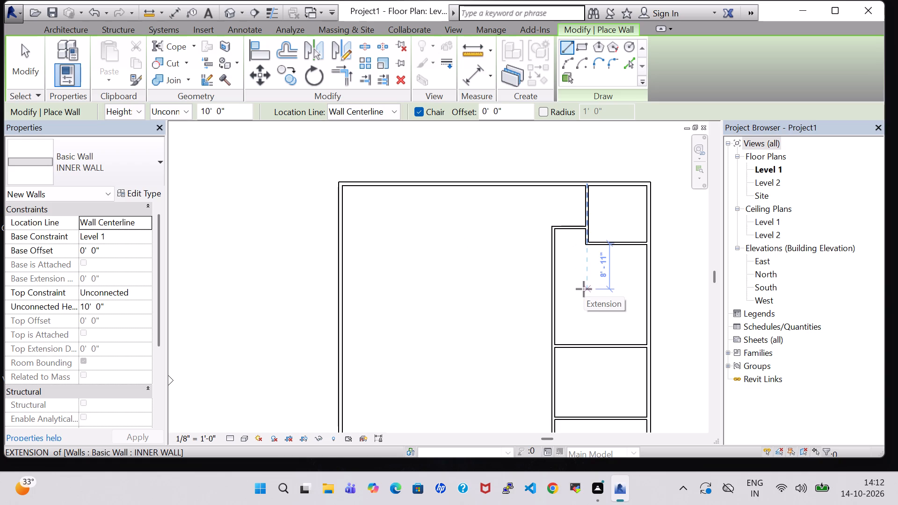
click(555, 226)
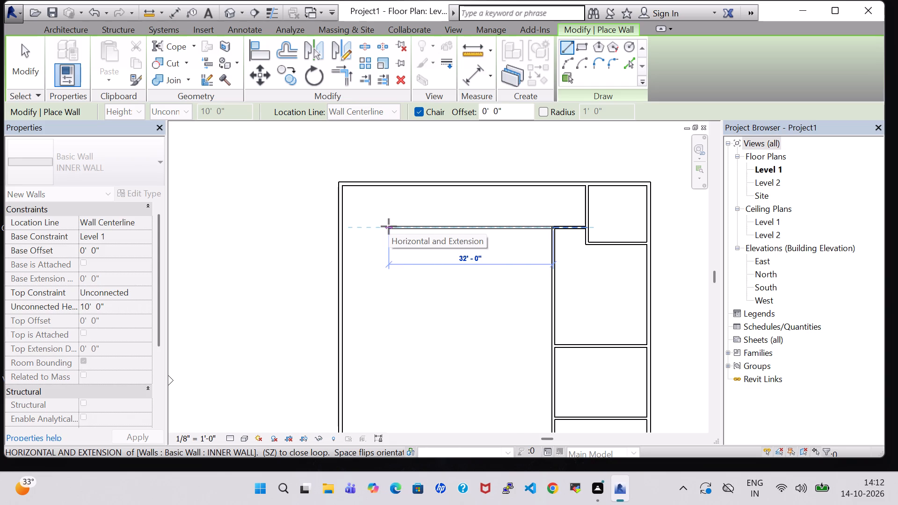
click(374, 227)
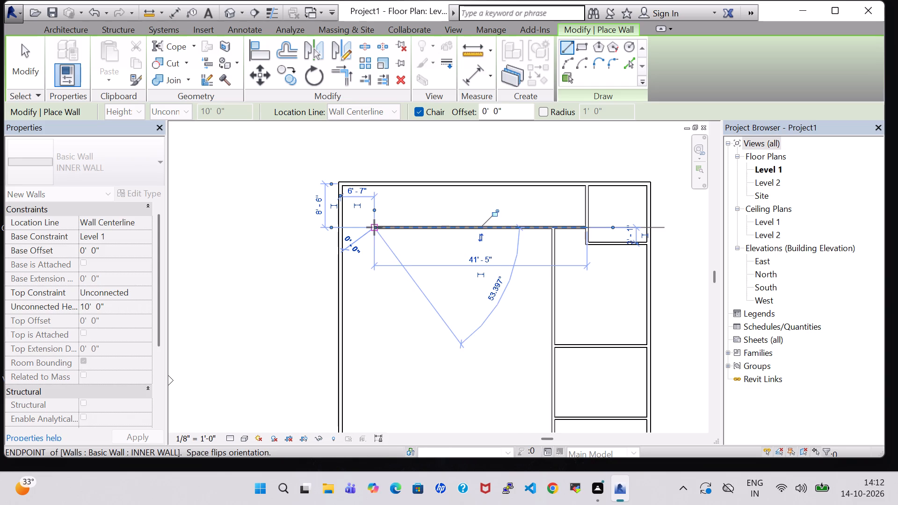
click(362, 227)
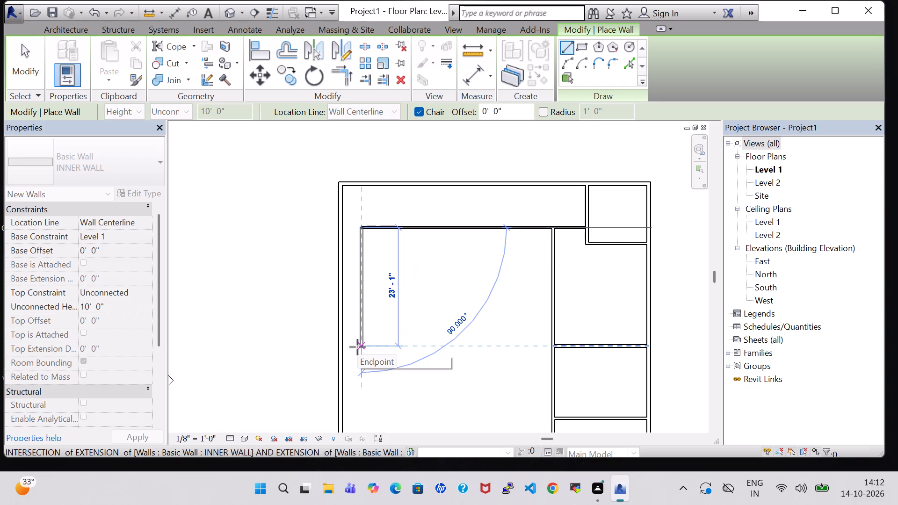
middle_drag(366, 379, 362, 201)
scroll(362, 201, up, 1)
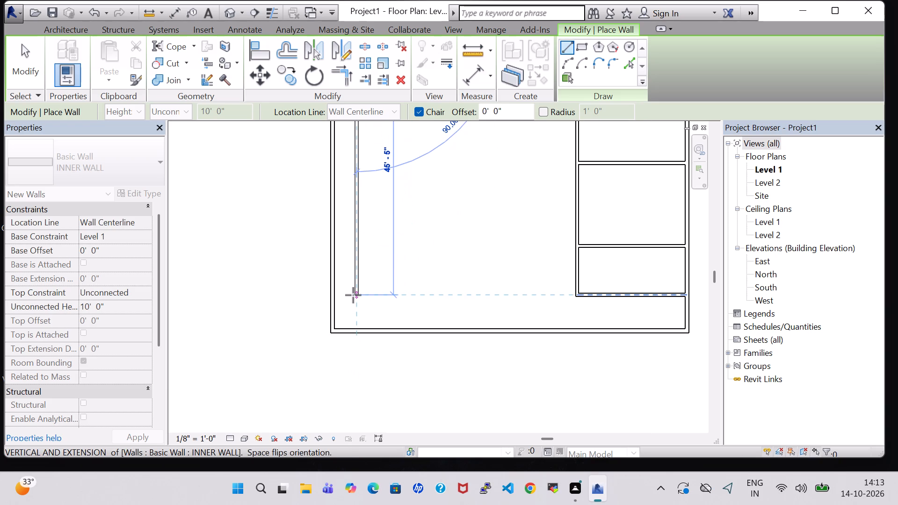
click(353, 295)
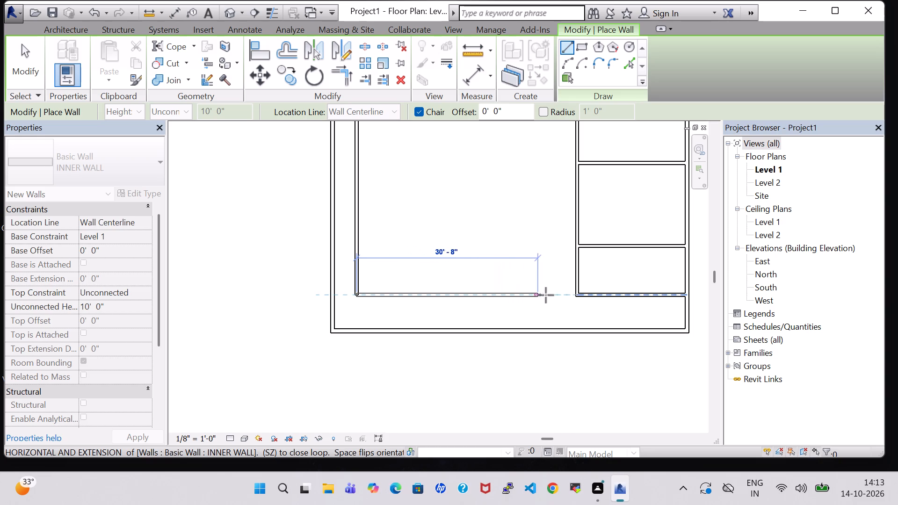
click(580, 297)
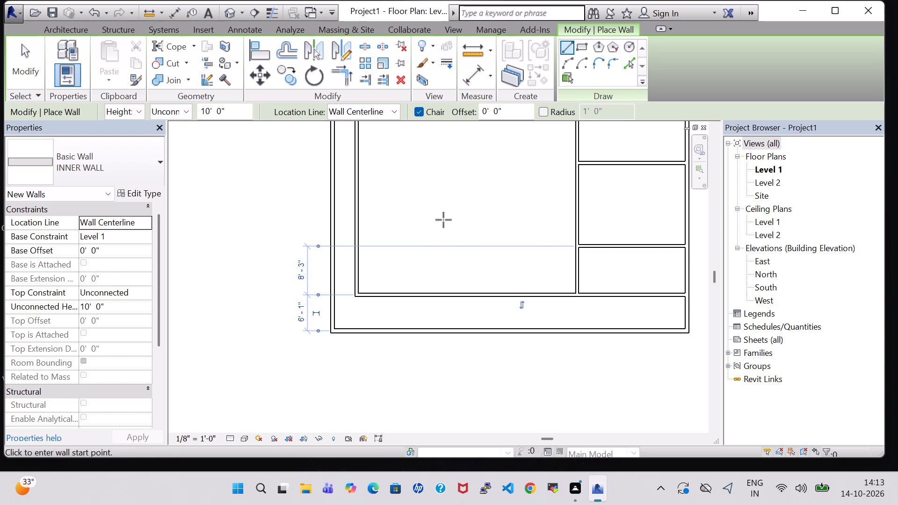
key(Escape)
Draw a horizontal INNER WALL partition across the large central room, about 16' 6" below its top wall.
middle_drag(443, 220, 445, 319)
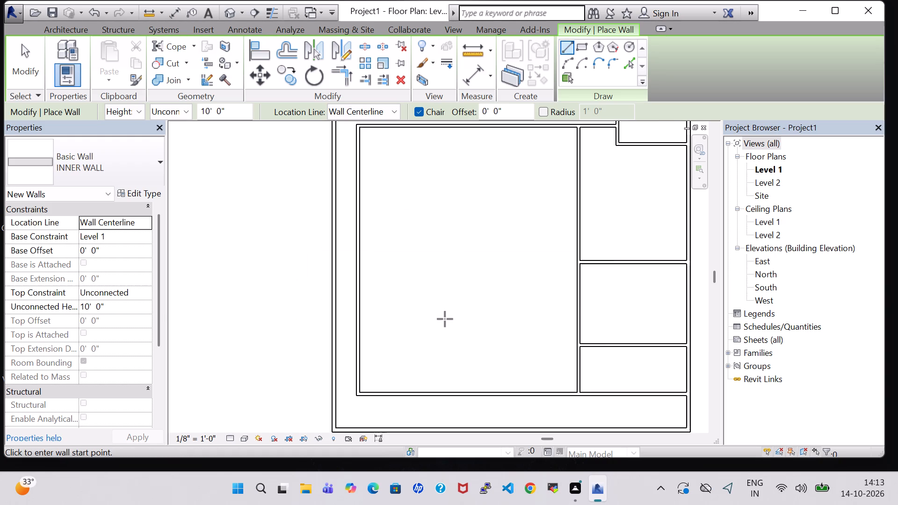
scroll(445, 319, down, 2)
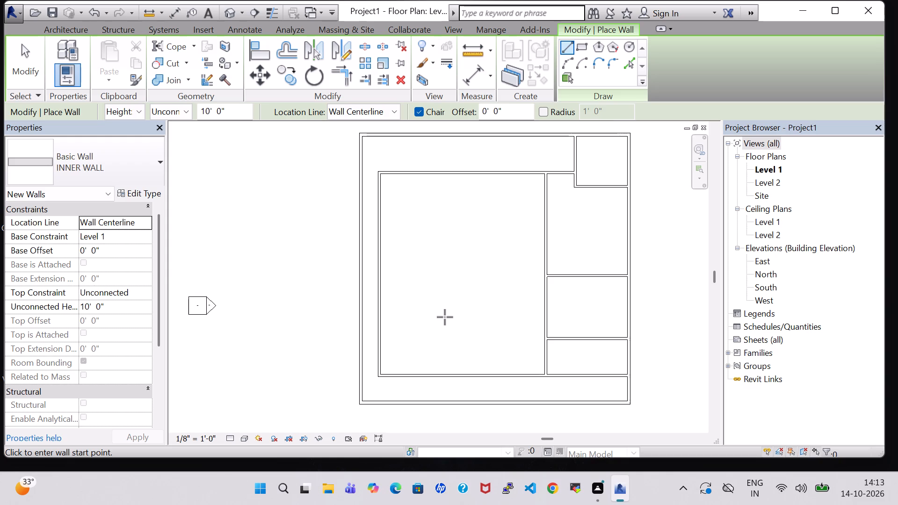
click(64, 34)
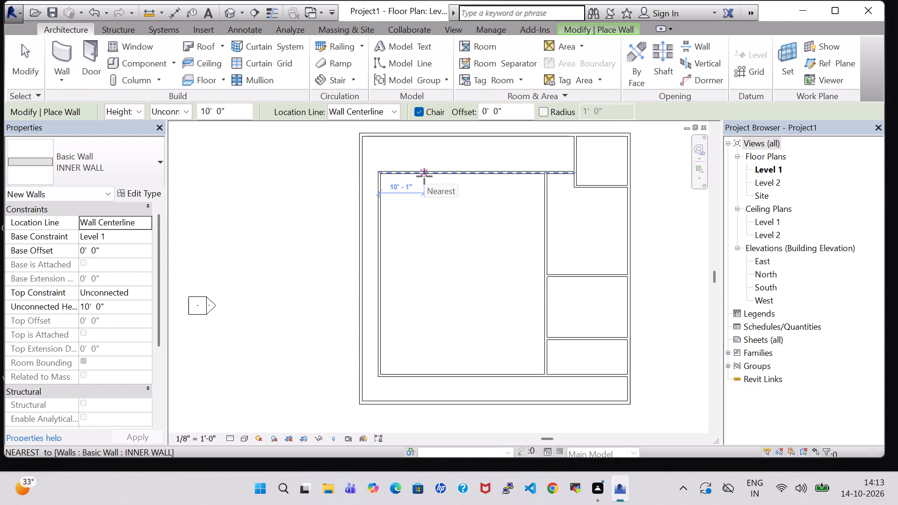
click(379, 246)
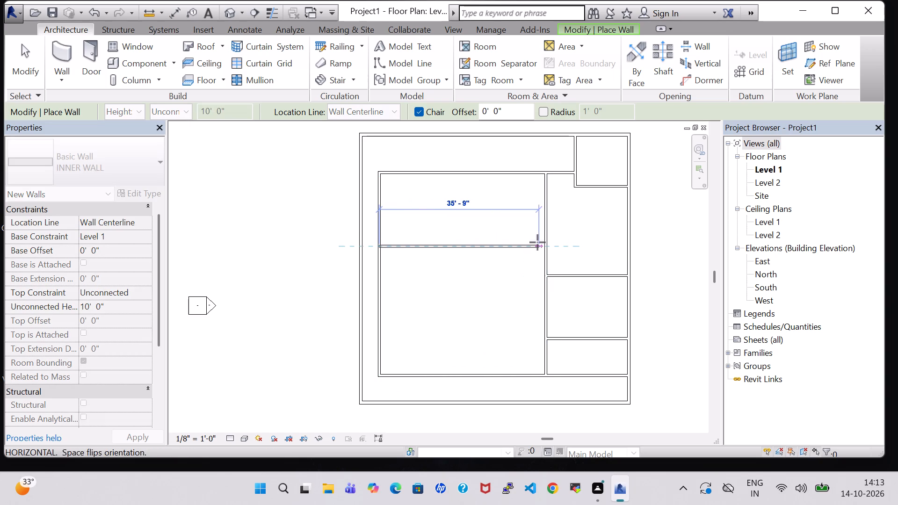
click(544, 243)
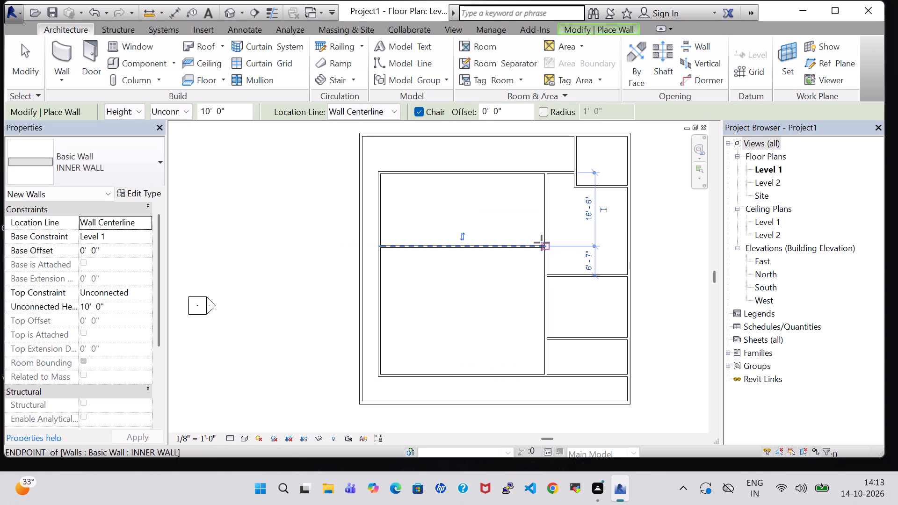
Draw INNER WALL partitions for a room about 24' 6" wide below the horizontal partition, against the central area's left wall.
click(489, 248)
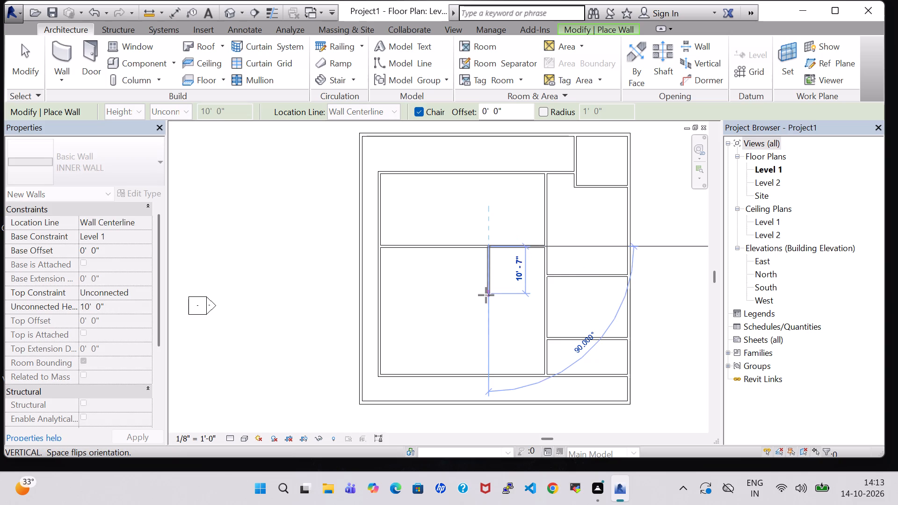
click(485, 305)
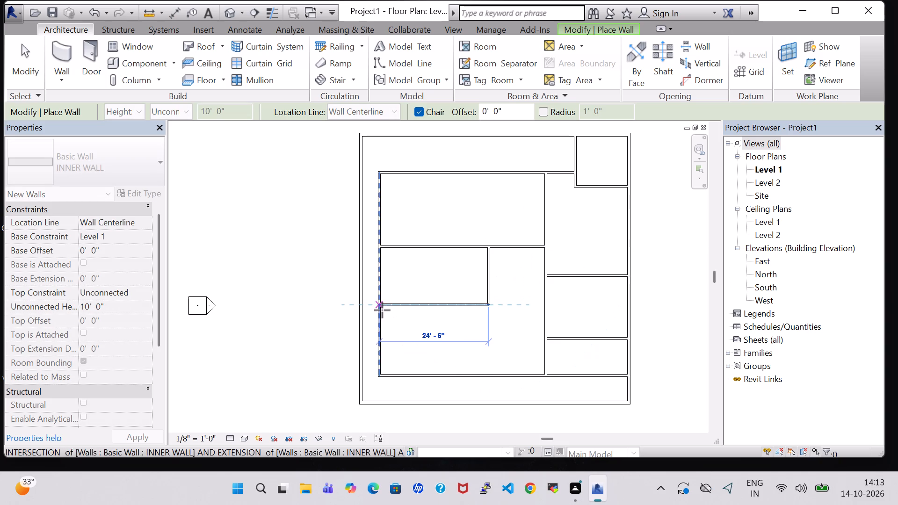
click(382, 310)
key(Escape)
key(Escape)
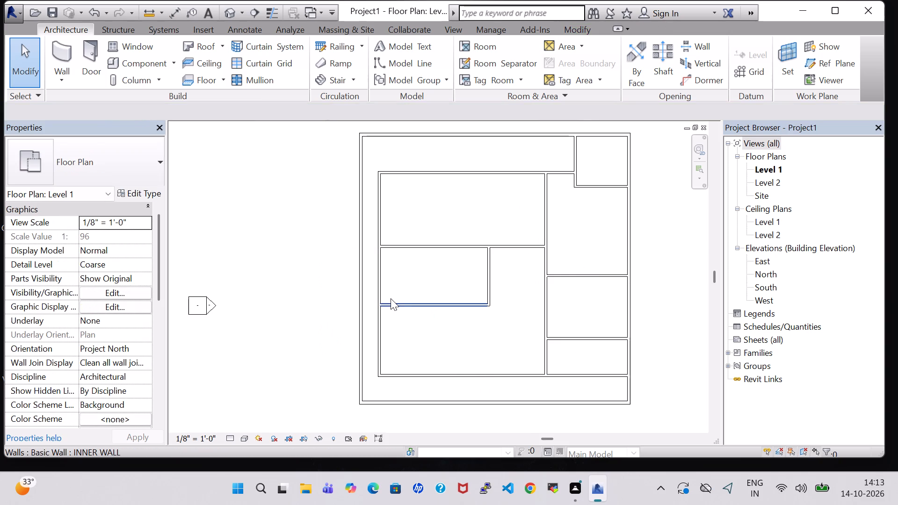
Nudge the central area's top wall upward to about 19' 10" above the horizontal partition.
click(441, 172)
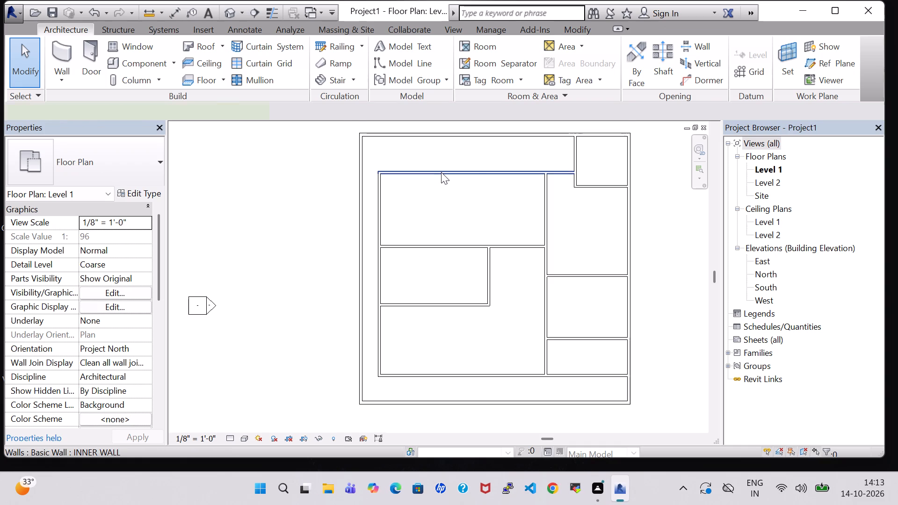
key(Up)
key(Up)
key(Up)
key(Up)
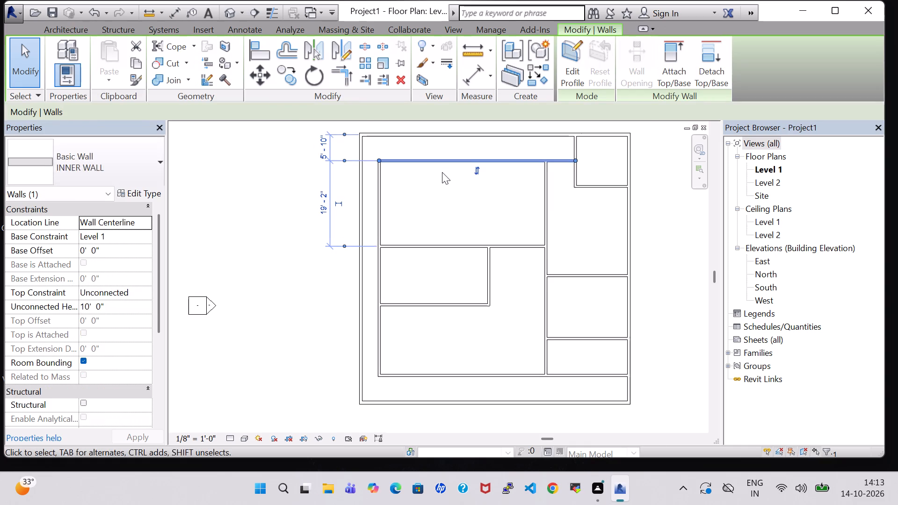
key(Up)
click(672, 207)
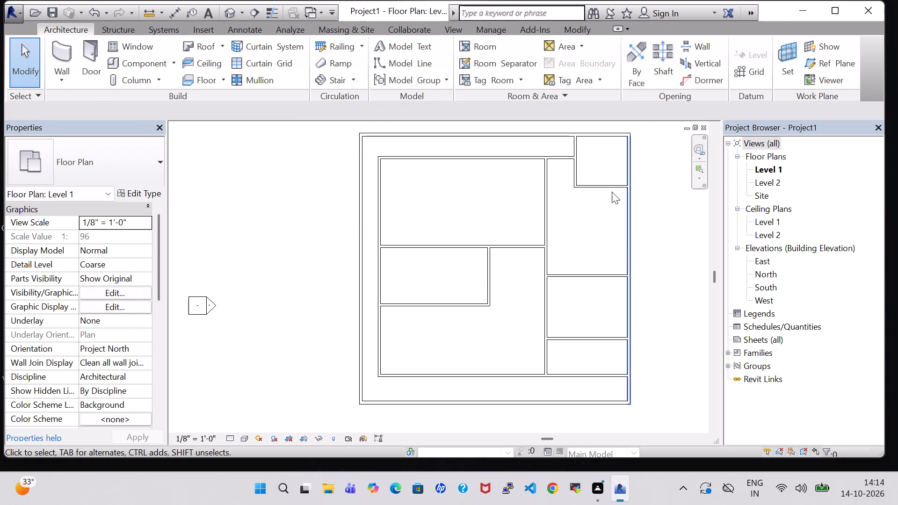
Draw a vertical INNER WALL through the upper central room, about 8' 9" from its left wall, down to the horizontal partition.
click(55, 49)
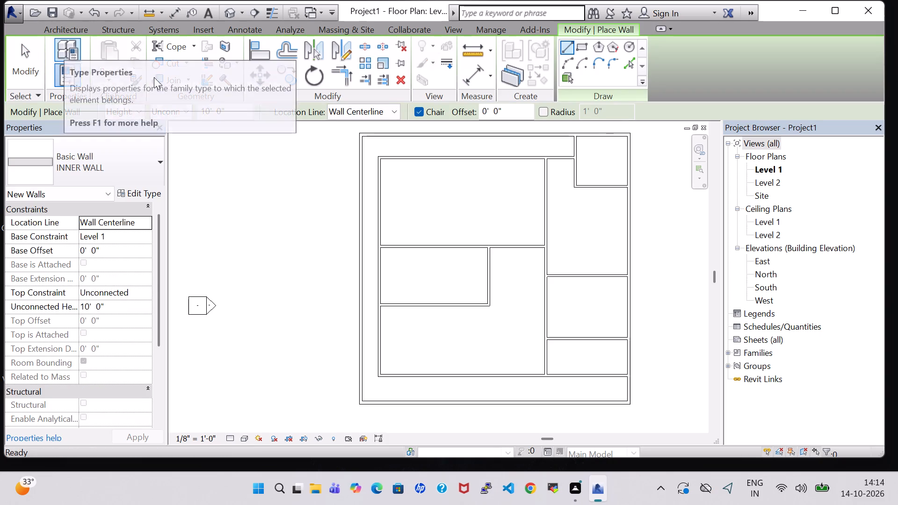
click(418, 159)
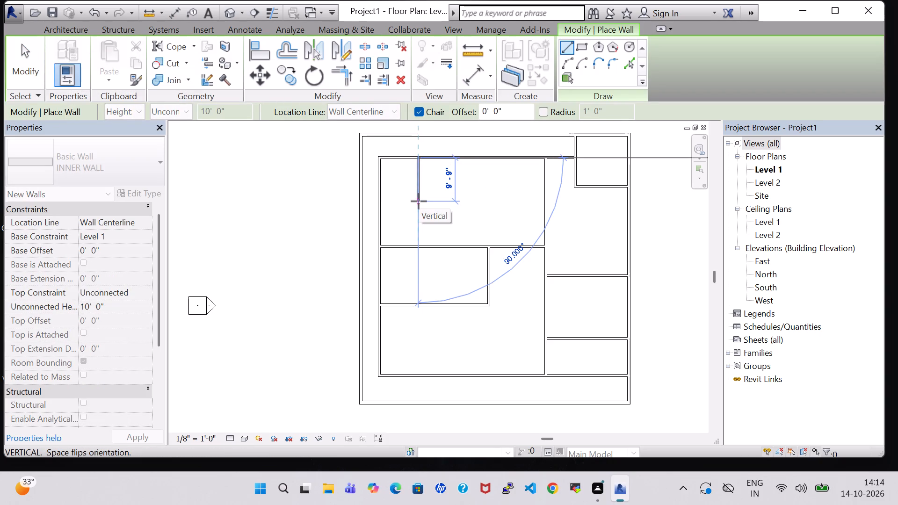
click(419, 243)
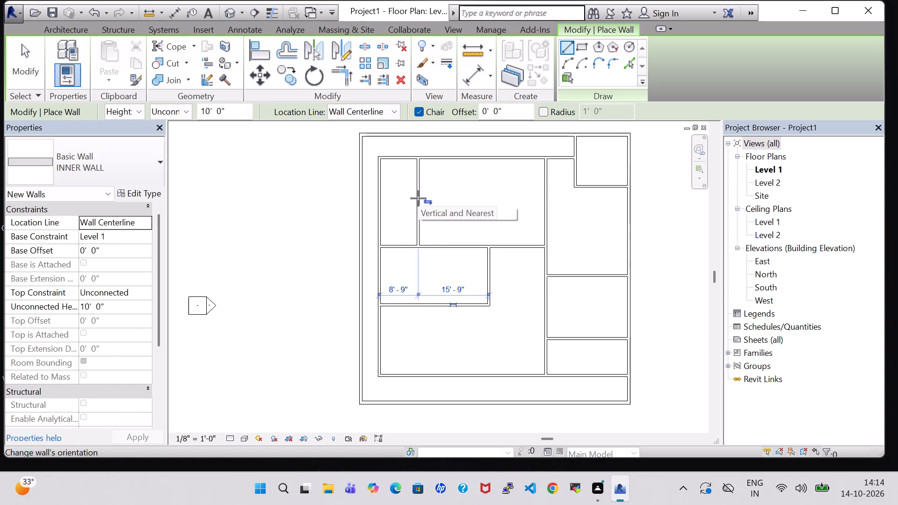
Split the narrow left strip into two small rooms with a horizontal INNER WALL about 9' 8" above the partition below.
click(418, 198)
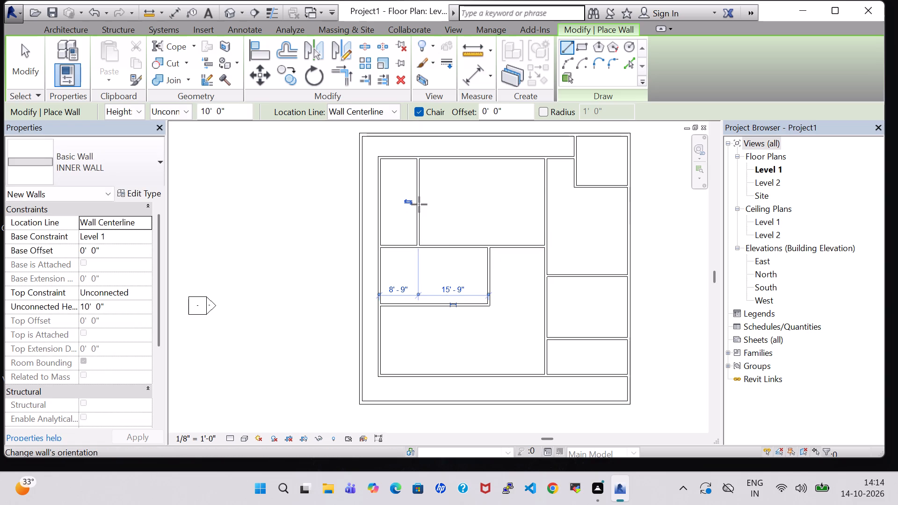
click(417, 203)
click(380, 203)
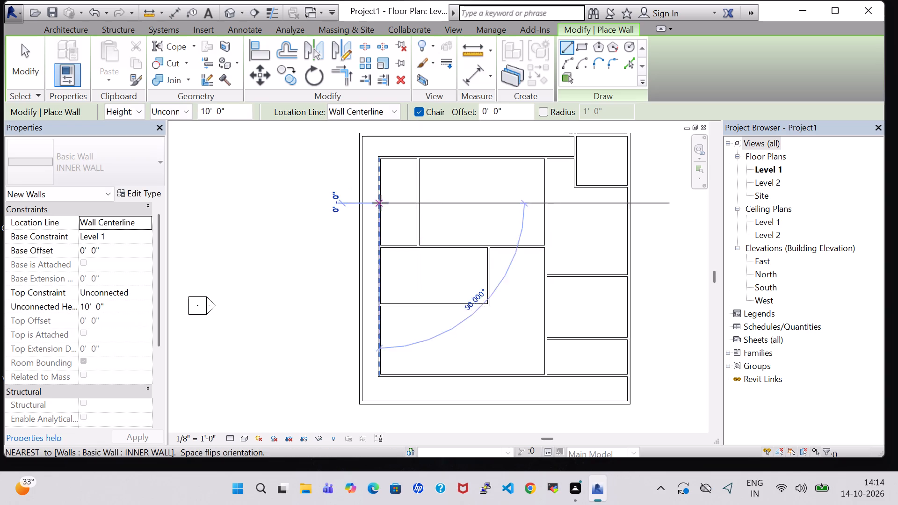
scroll(416, 205, up, 5)
click(419, 205)
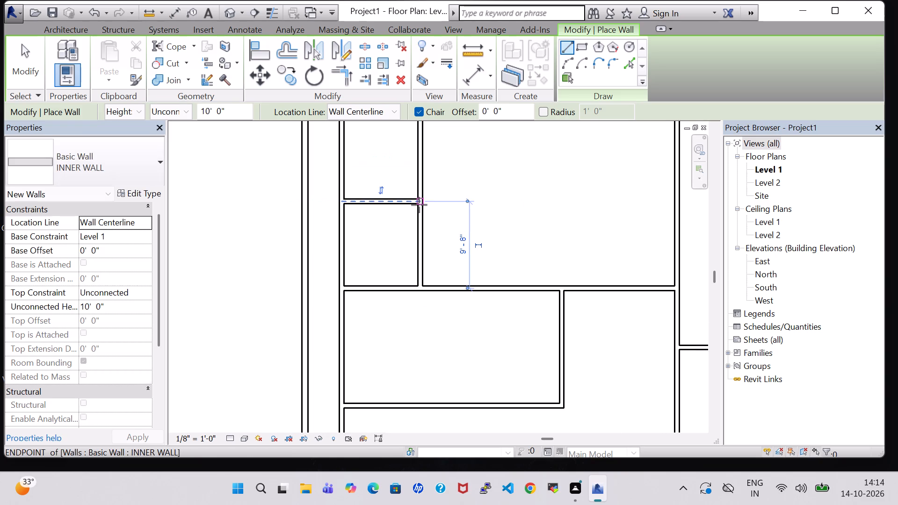
key(Escape)
key(Escape)
Place a Single-Flush 36" x 84" door midway along the right wall of the upper small room, opening into that room.
scroll(473, 207, down, 1)
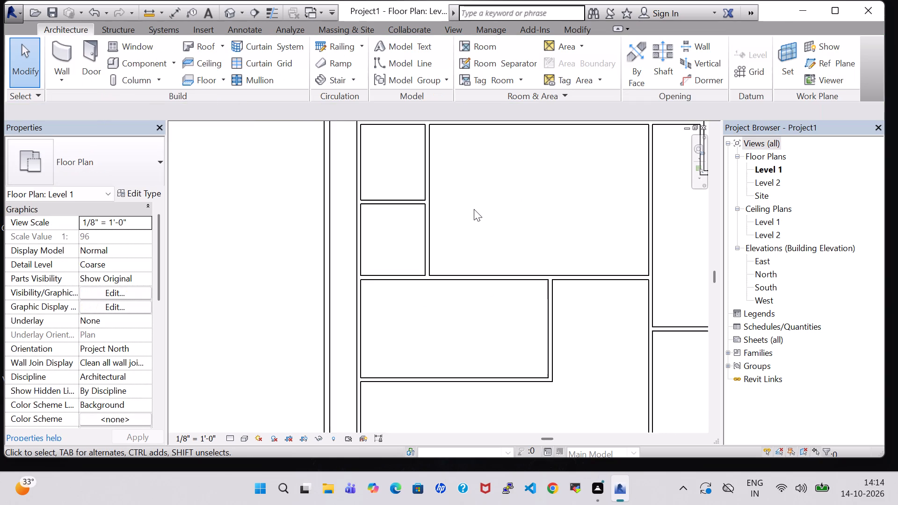
scroll(474, 209, down, 3)
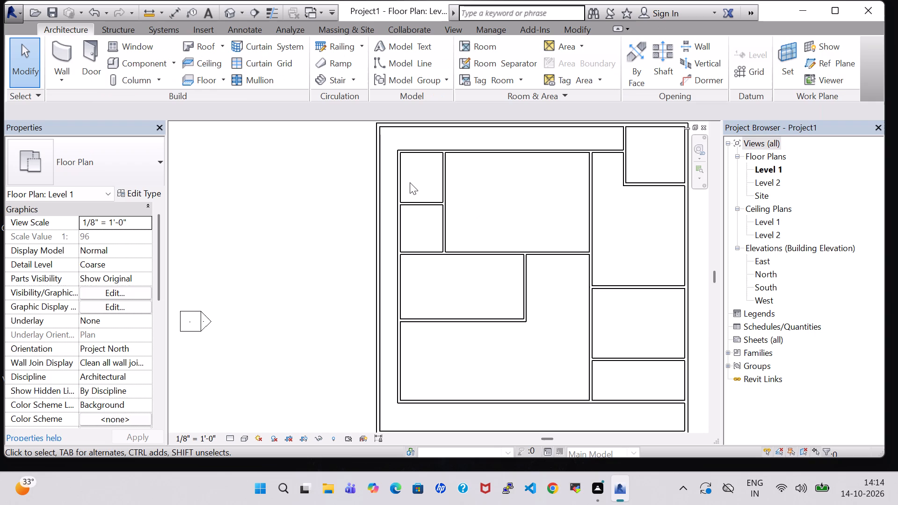
click(84, 55)
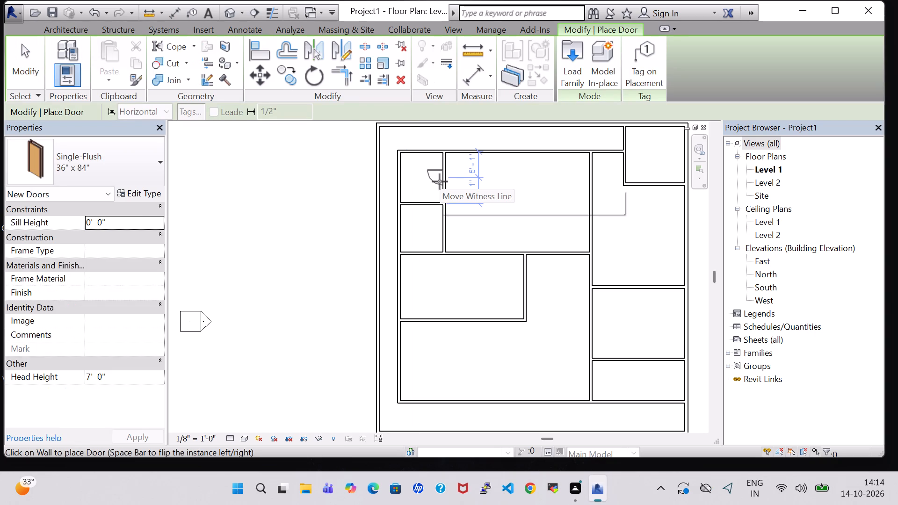
click(440, 181)
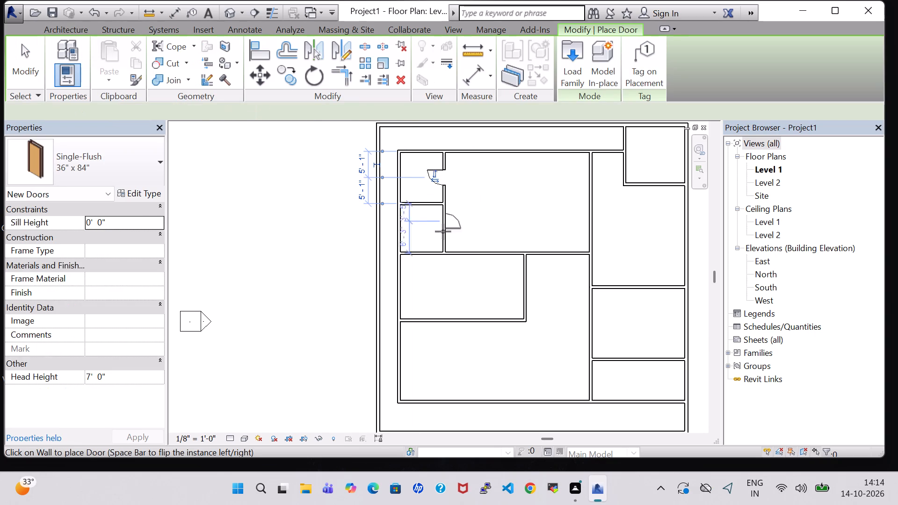
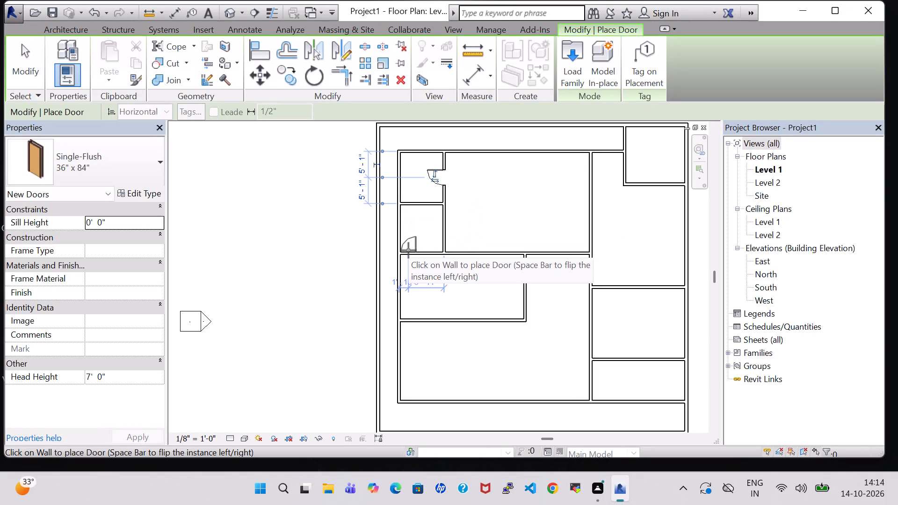
Place a Single-Flush 36" x 84" door in the lower small room's bottom wall, about 2' 0" from its left wall, opening into that room.
key(space)
scroll(408, 250, up, 4)
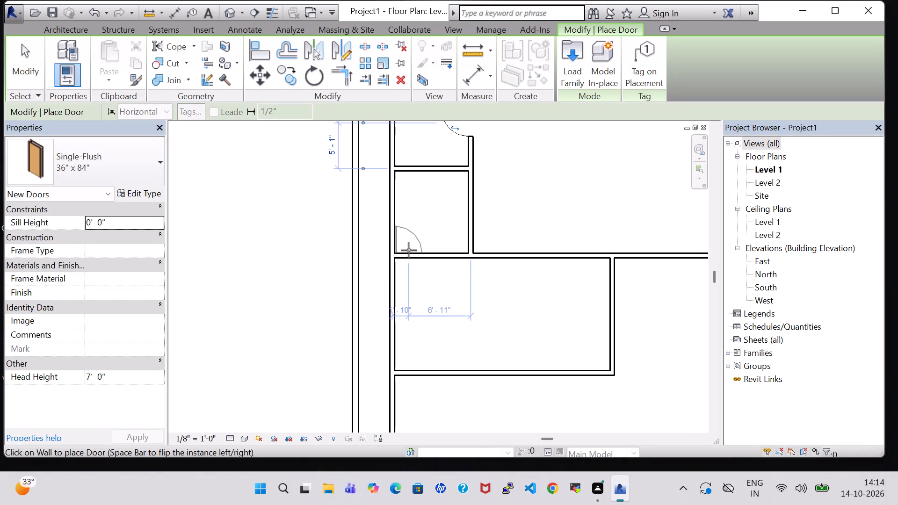
click(410, 250)
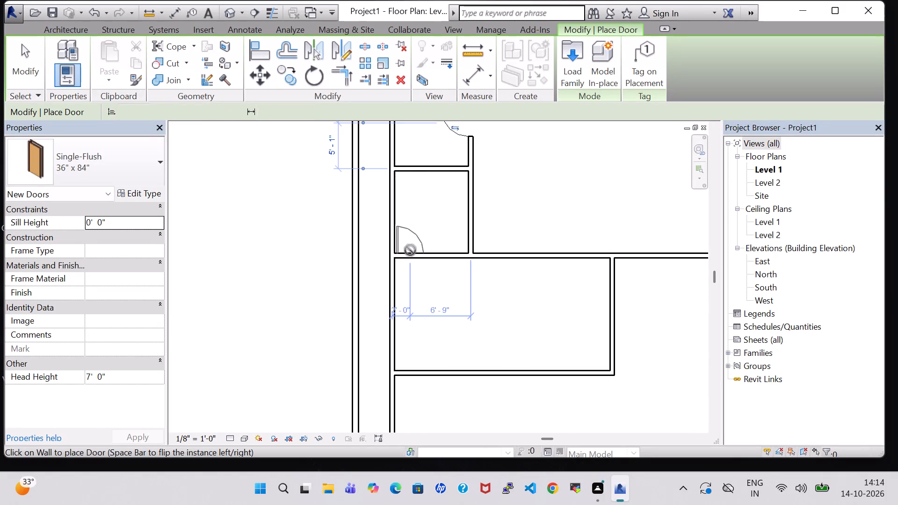
key(Escape)
key(Escape)
Place a Single-Flush 36" x 84" door in the middle-left room's right wall, about 2' 0" below the horizontal partition, swinging into the room.
scroll(411, 214, down, 2)
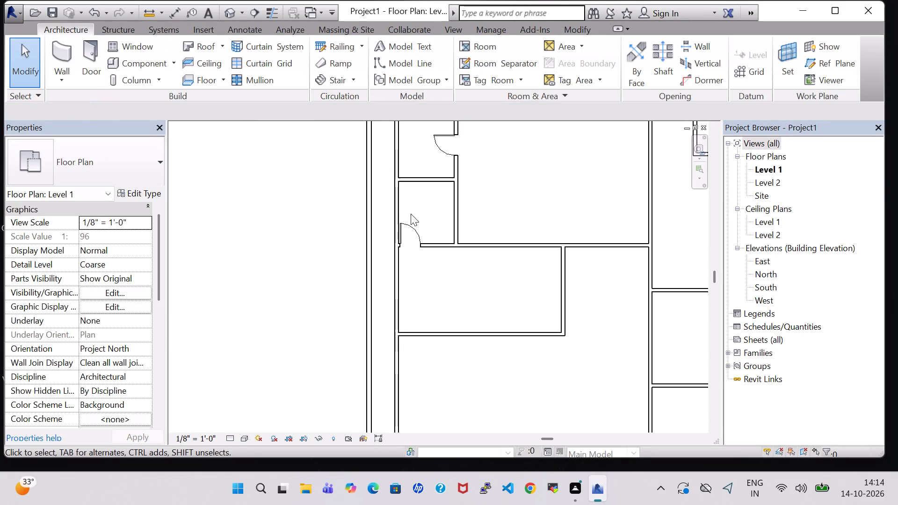
scroll(411, 214, down, 1)
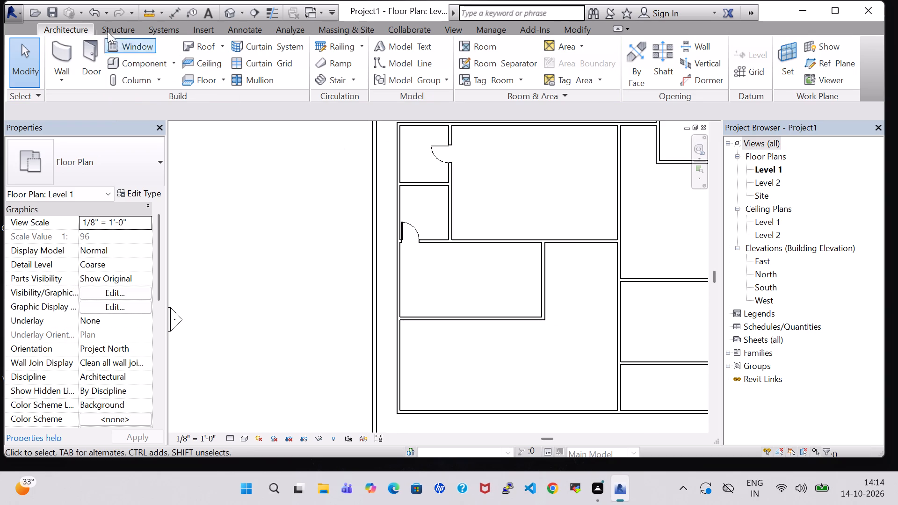
click(101, 48)
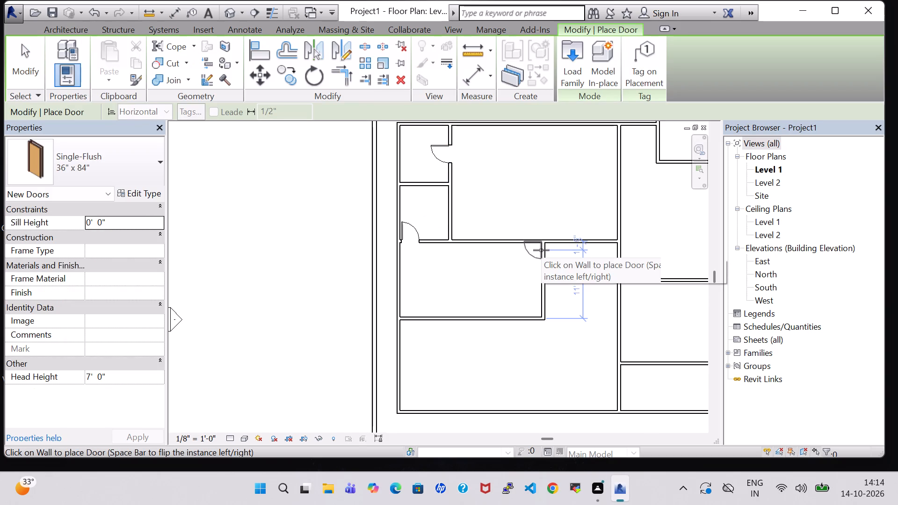
scroll(541, 257, up, 7)
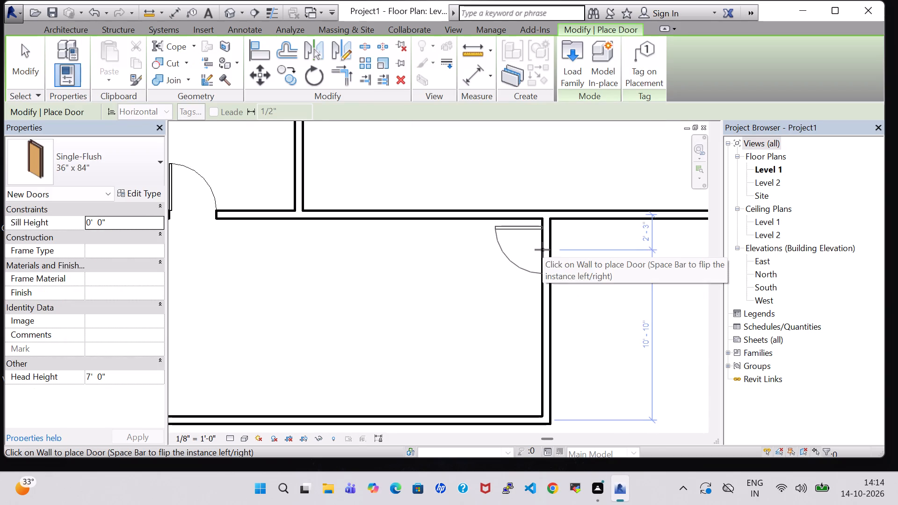
click(542, 246)
Place a Single-Flush 36" x 84" door in the large upper room's bottom wall, about 2' 3" from its right end, opening into that room.
scroll(542, 249, down, 4)
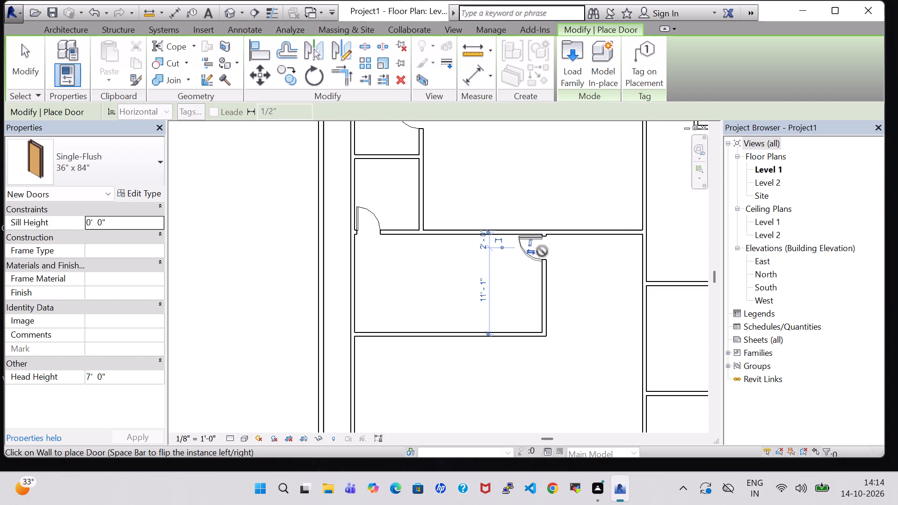
scroll(542, 251, down, 2)
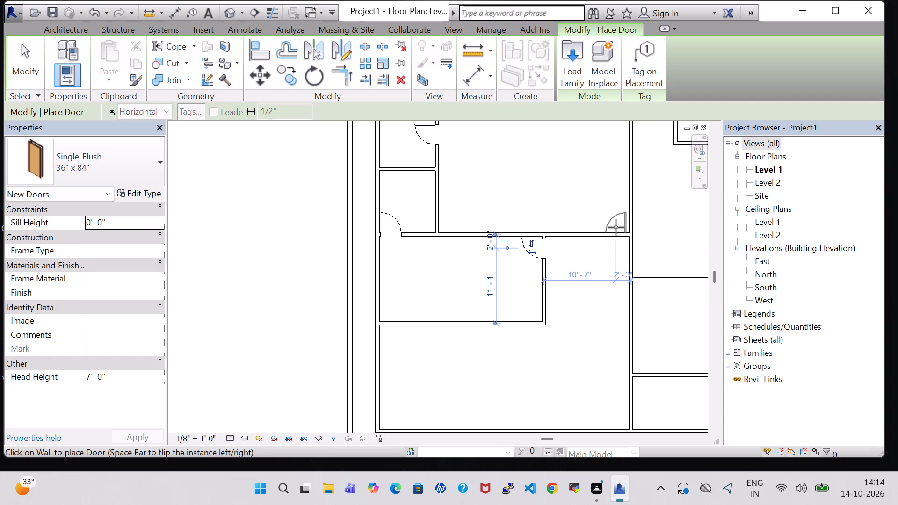
click(616, 227)
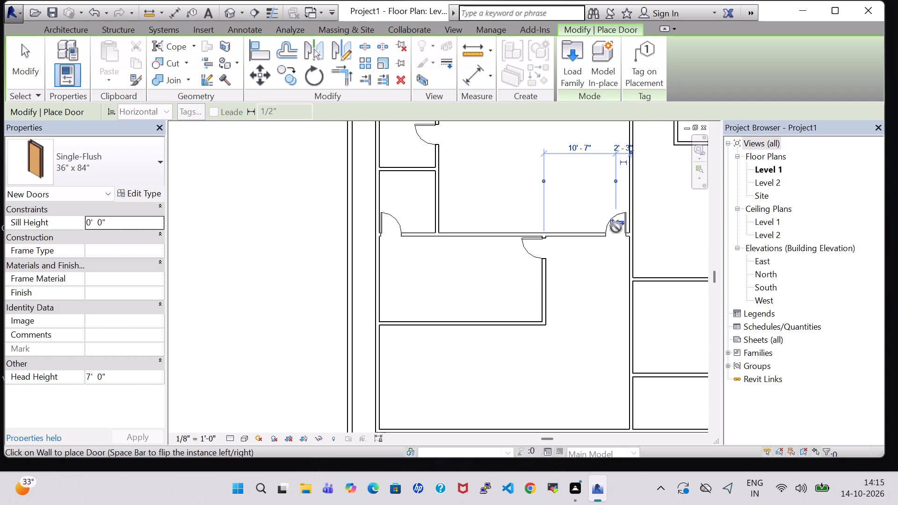
Place a Single-Flush 36" x 84" door from the central area into the tall right-hand room, about 1' 11" above that room's bottom wall.
scroll(600, 278, down, 2)
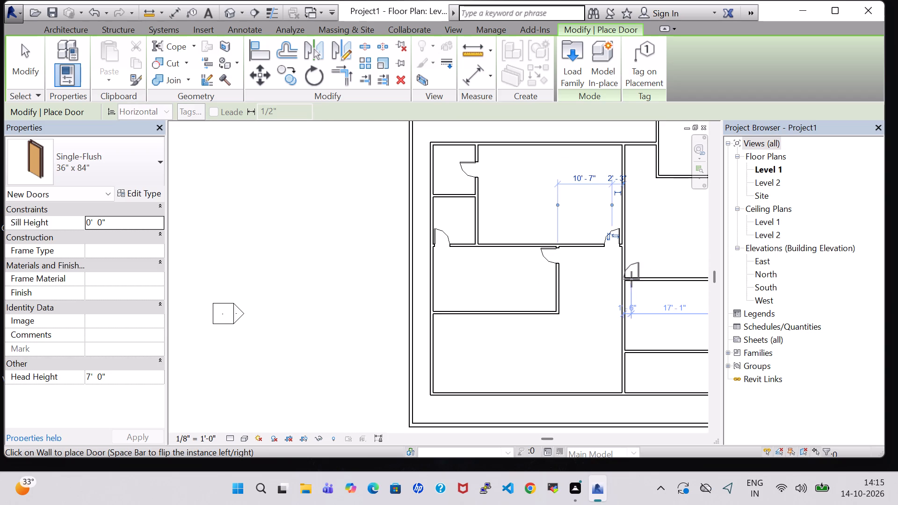
scroll(627, 267, up, 6)
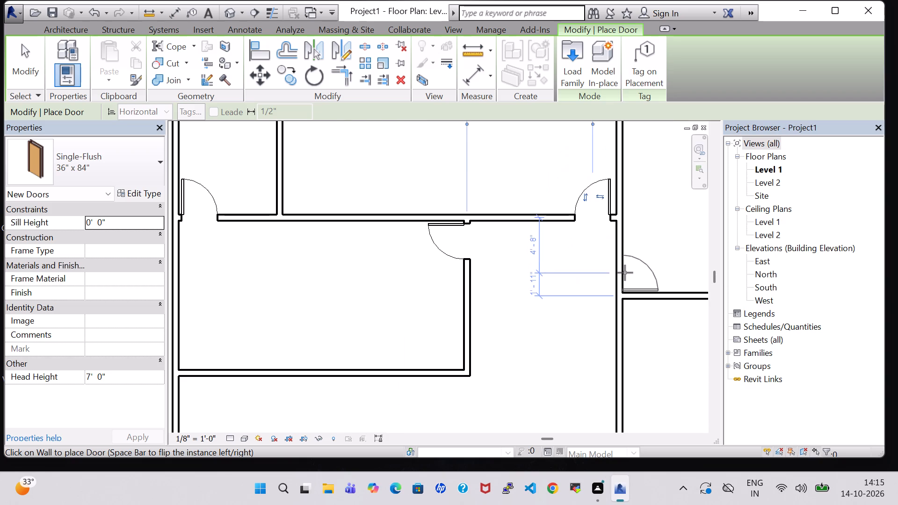
click(625, 273)
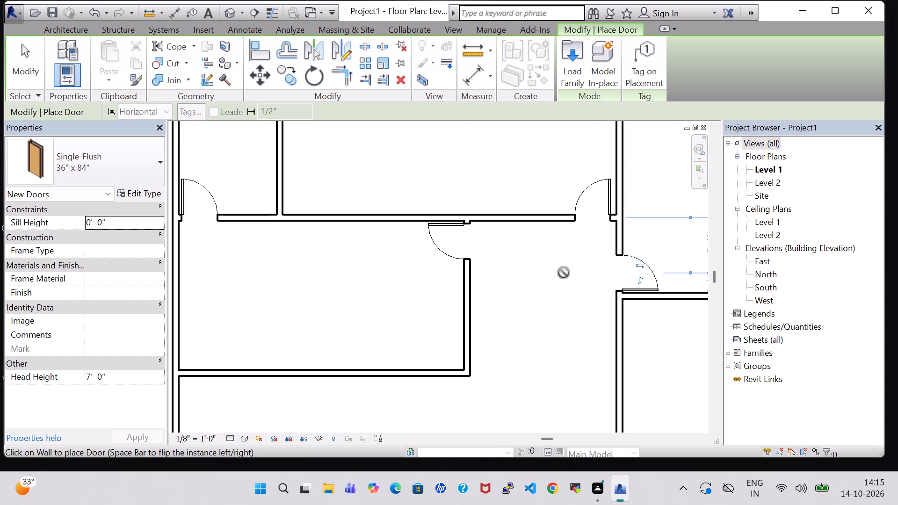
Place a Single-Flush 36" x 84" door in the tall right-hand room's short top wall, beside its left corner, opening into the room.
scroll(564, 274, down, 7)
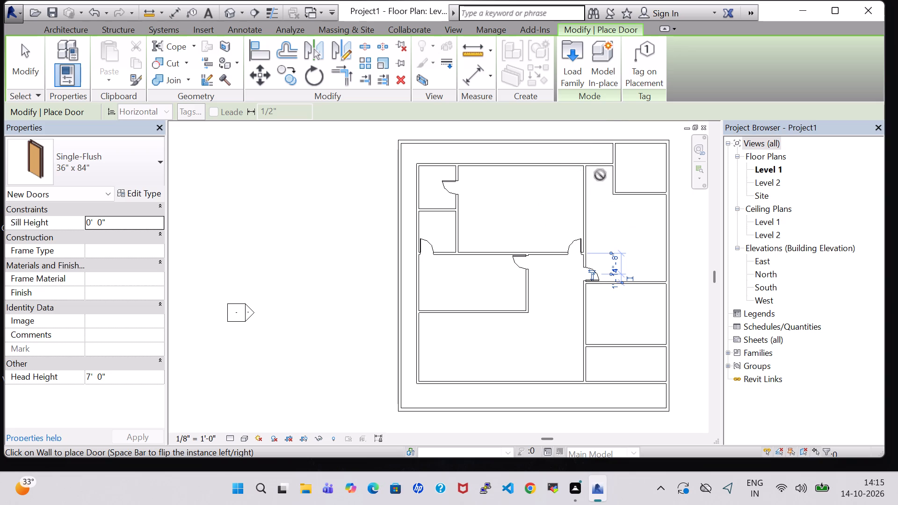
scroll(600, 171, up, 6)
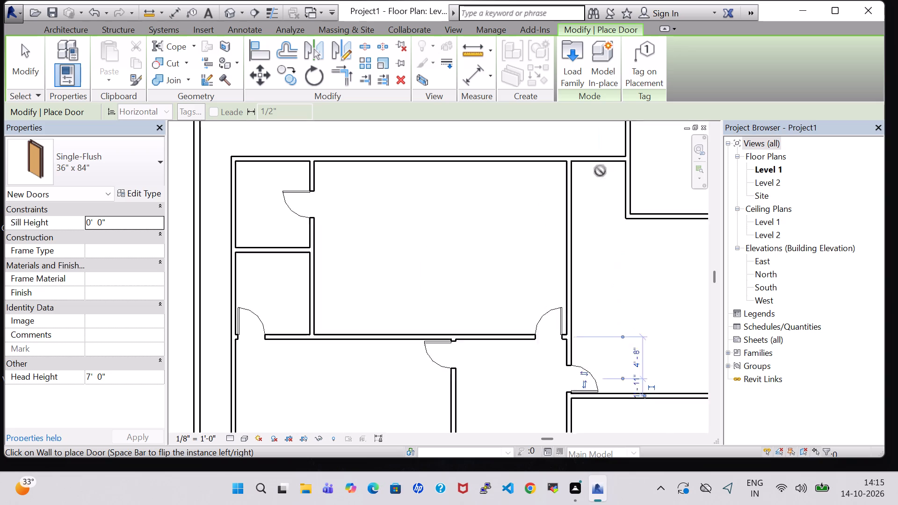
scroll(600, 171, up, 2)
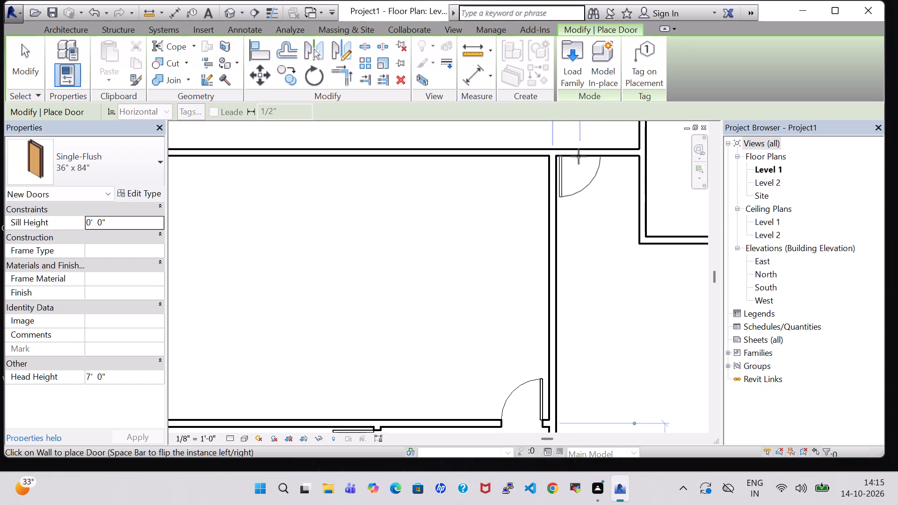
click(579, 156)
scroll(579, 161, down, 8)
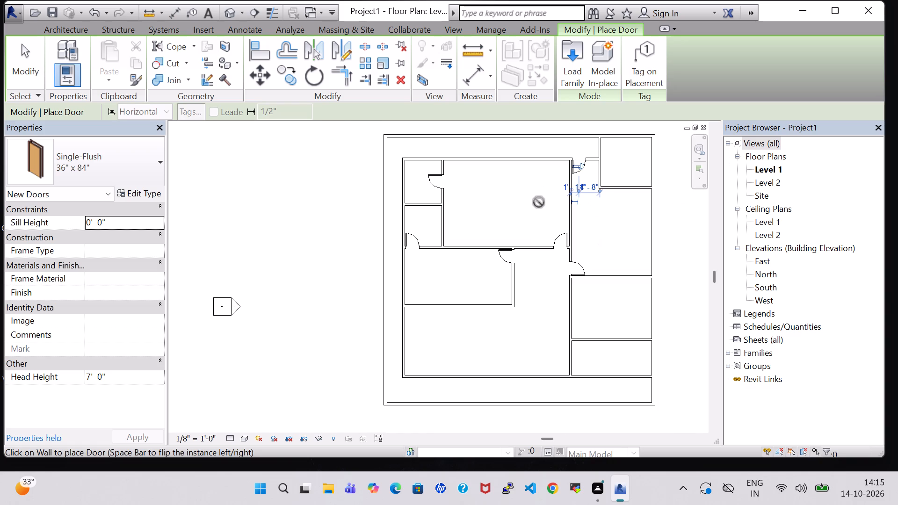
key(Escape)
Place a Single-Flush 30" x 80" door in the upper-right corner room's bottom wall, about 1' 9" from its left wall, opening into that room.
click(131, 157)
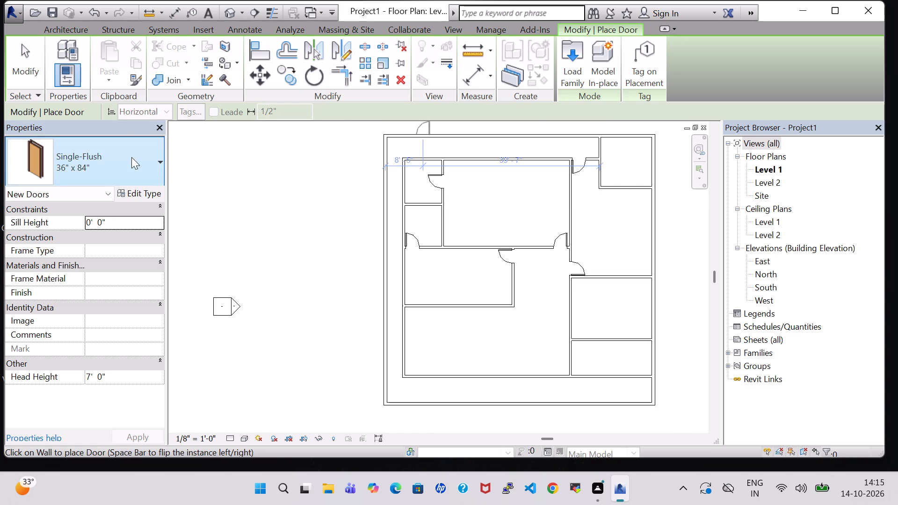
click(105, 240)
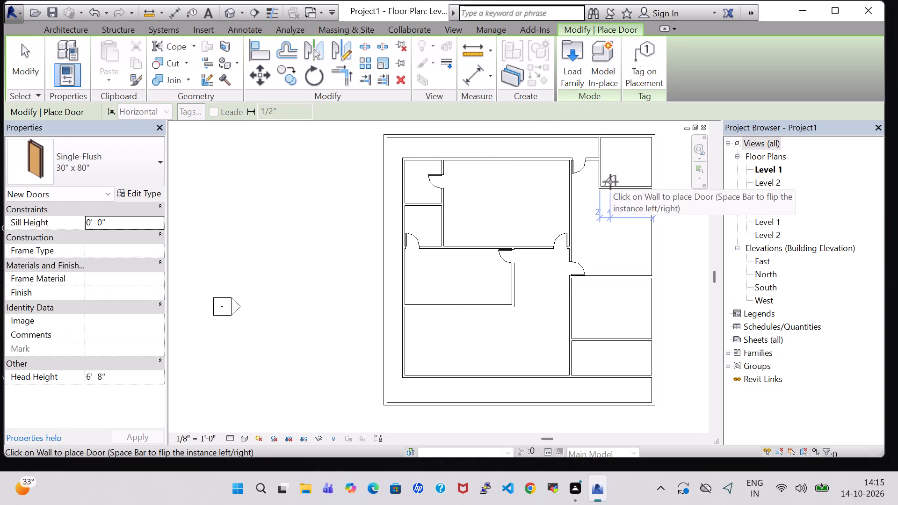
scroll(610, 182, up, 6)
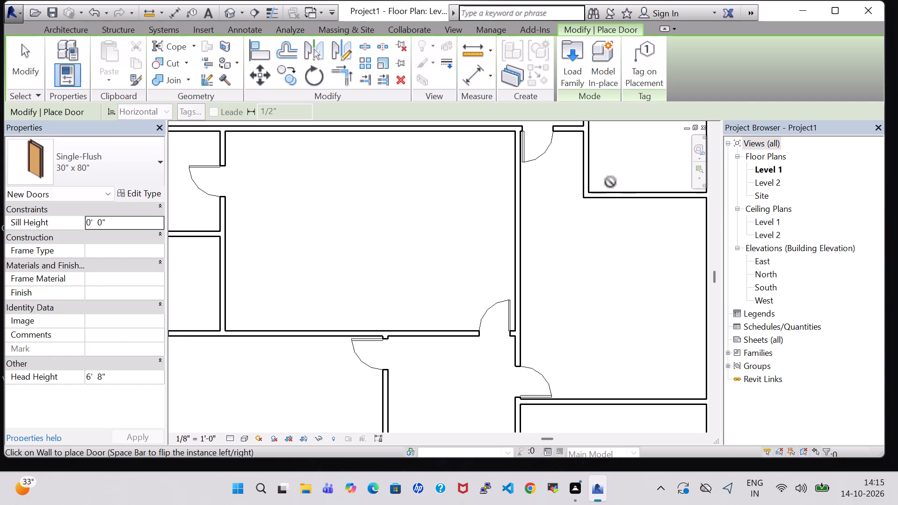
key(space)
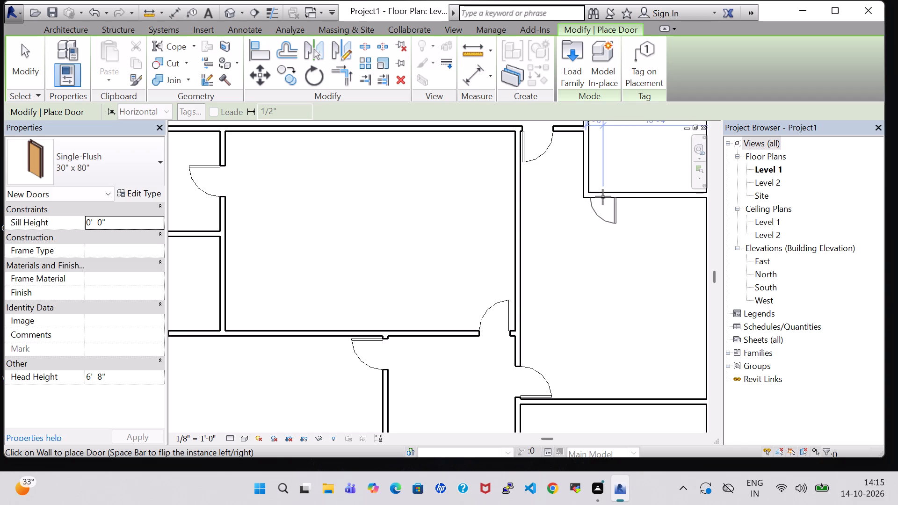
click(604, 190)
Place a Single-Flush 30" x 80" door in the middle right-hand room's left wall, about 1' 9" above its bottom wall, opening into the room.
scroll(604, 192, down, 1)
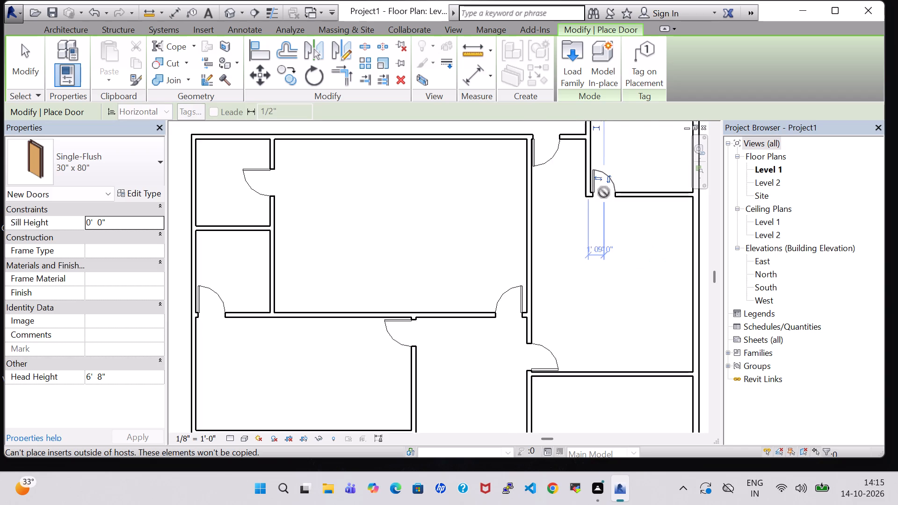
scroll(604, 192, down, 3)
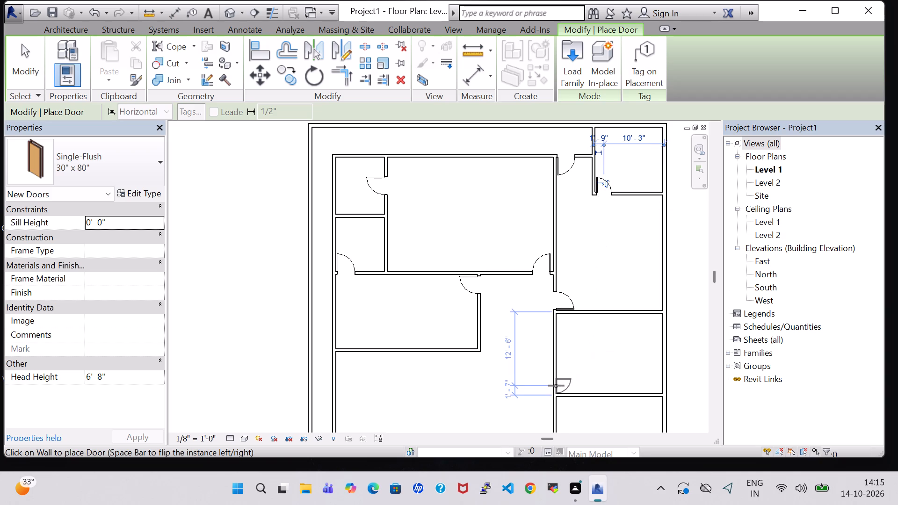
scroll(558, 379, up, 4)
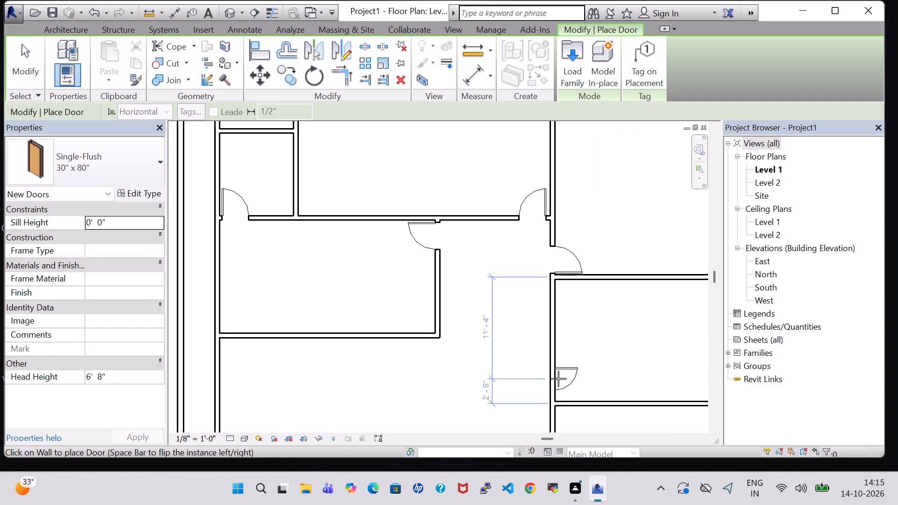
key(space)
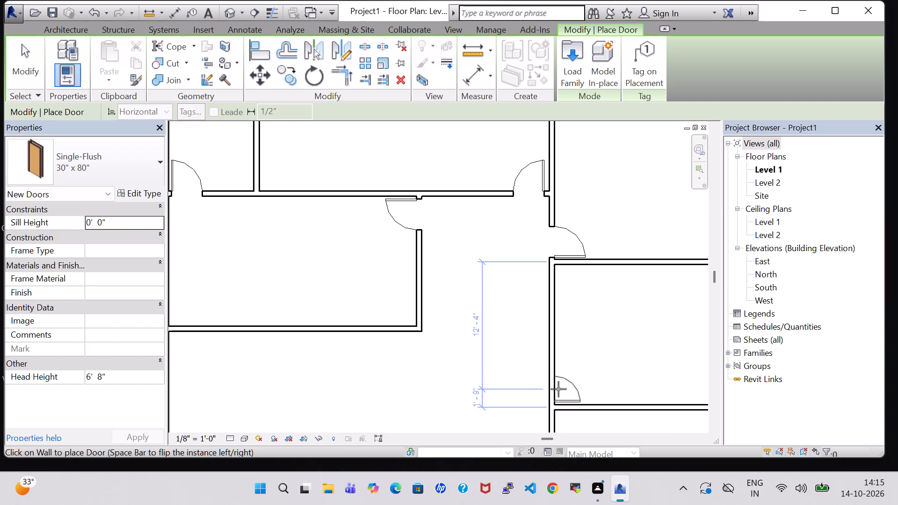
click(558, 389)
scroll(562, 368, down, 5)
middle_drag(562, 363, 563, 352)
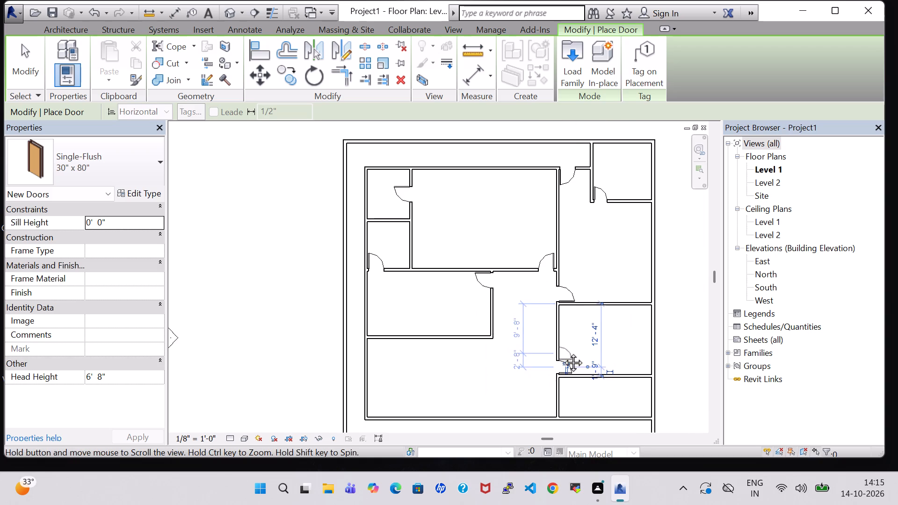
middle_drag(563, 352, 562, 327)
scroll(562, 327, up, 1)
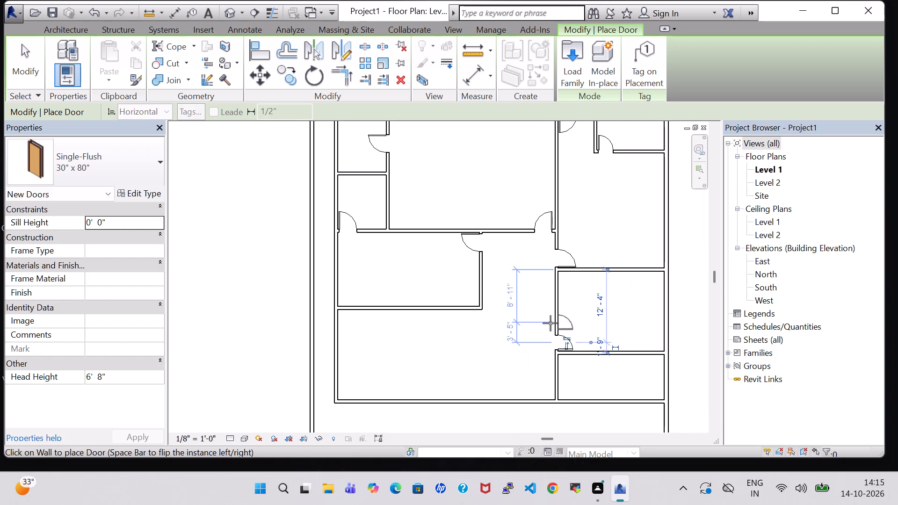
key(Escape)
key(Escape)
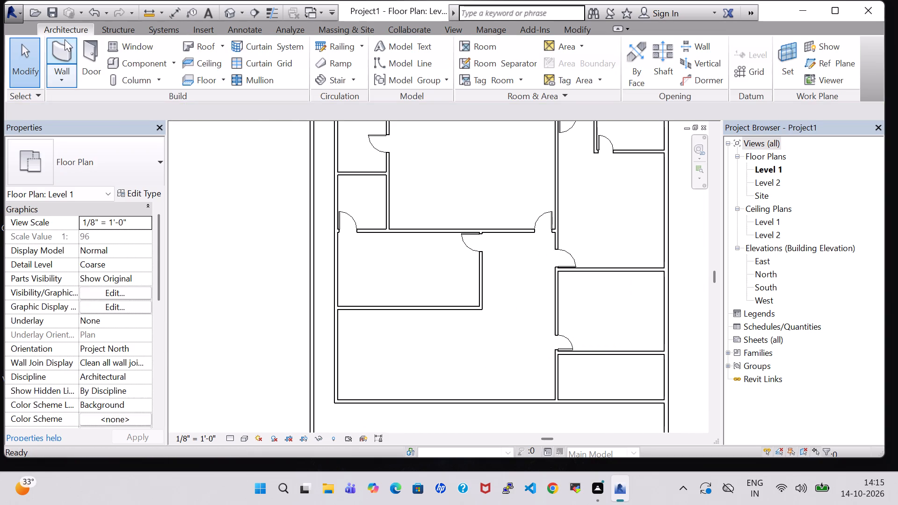
Load the Door-Exterior-Double-Full Glass-Wood_Clad family from the US Imperial Residential doors, with its 60" x 80" type, for door placement.
click(86, 55)
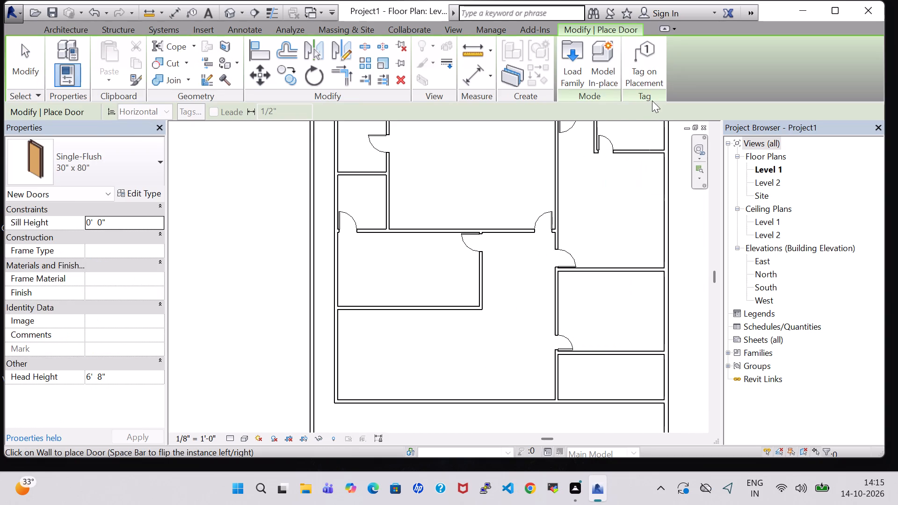
click(570, 62)
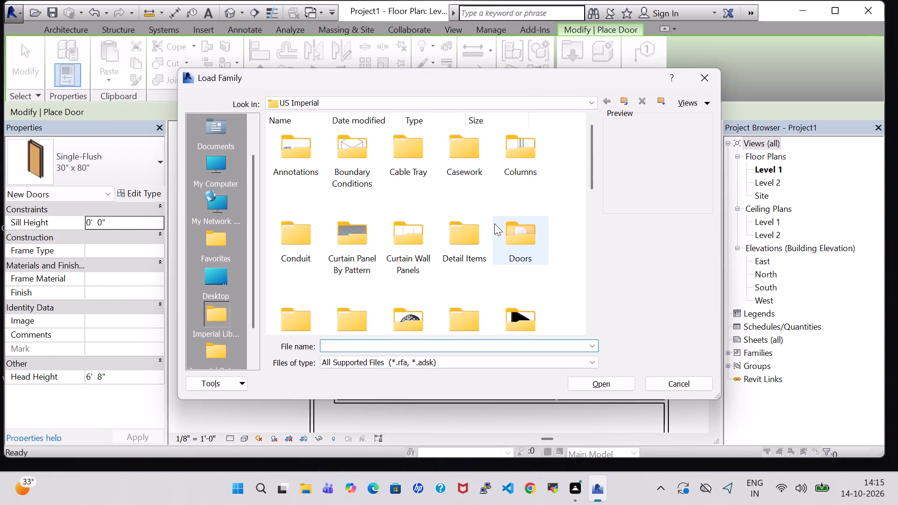
scroll(494, 224, down, 1)
scroll(522, 209, up, 1)
scroll(522, 213, down, 3)
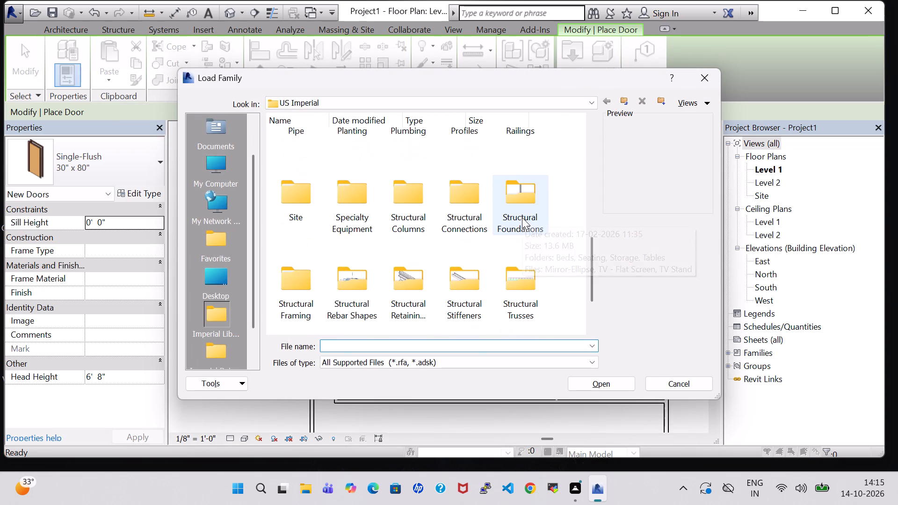
scroll(522, 217, up, 5)
double_click(522, 228)
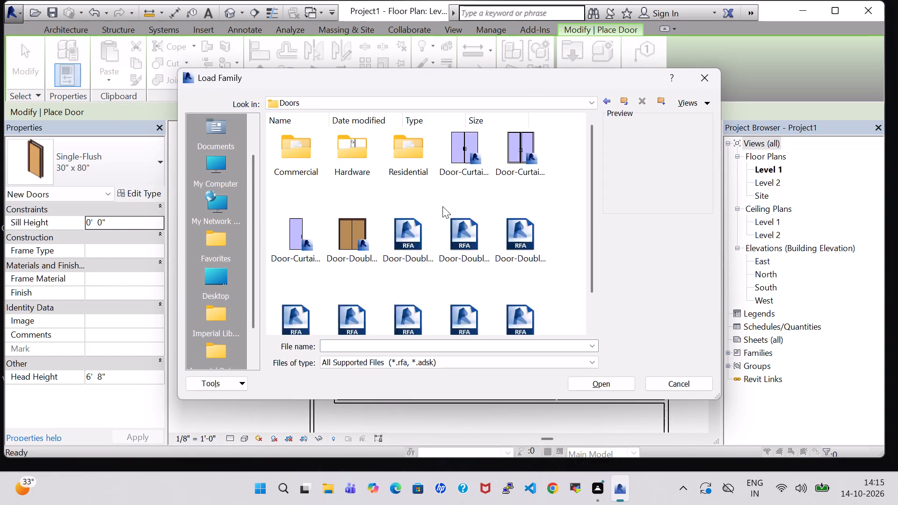
double_click(405, 171)
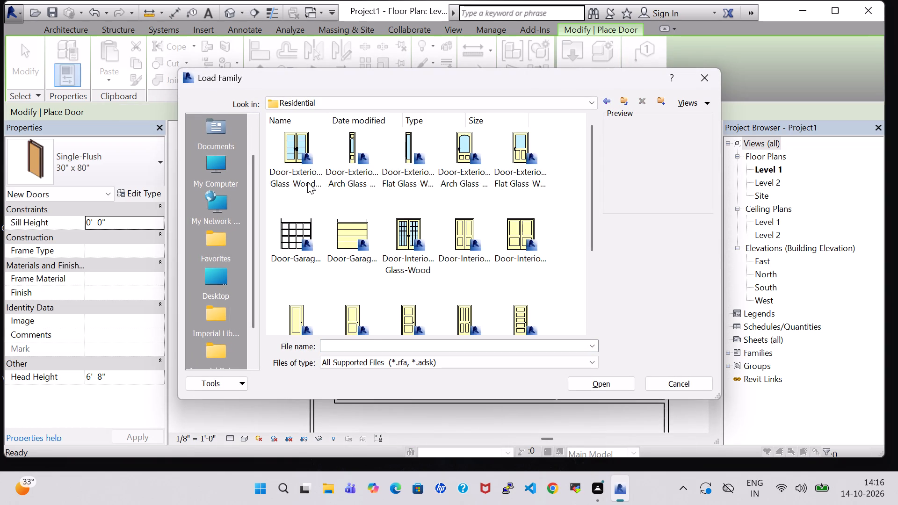
click(305, 169)
click(617, 383)
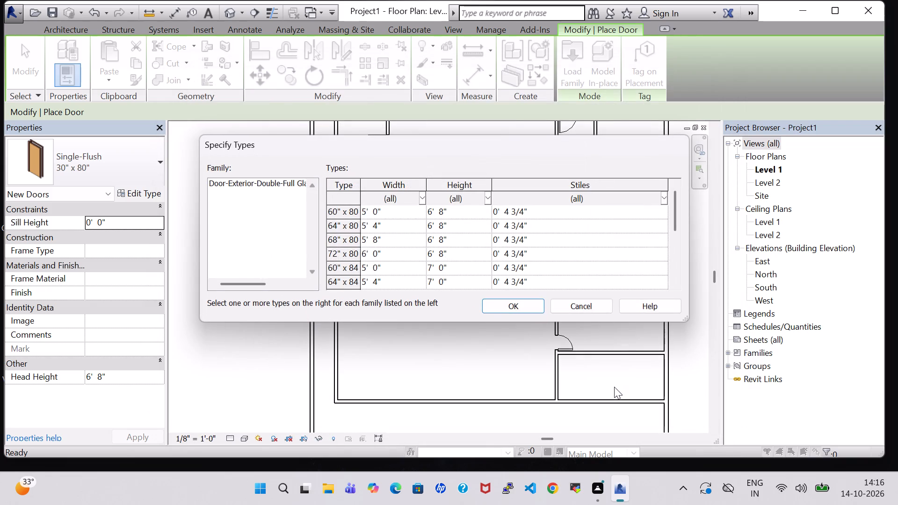
click(541, 214)
click(534, 300)
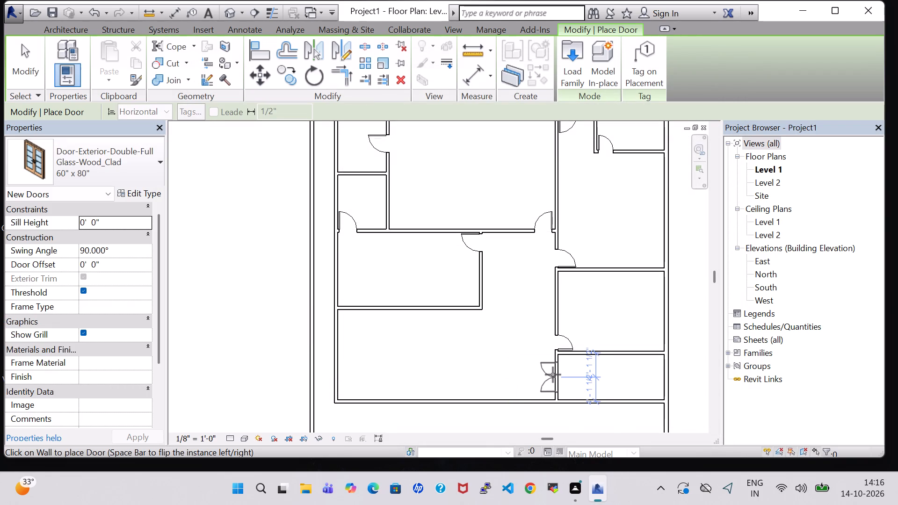
Place the 60" x 80" double glass door in the lower-right room's left wall, about 3' 7" below its top wall, opening into the large room.
scroll(553, 375, up, 7)
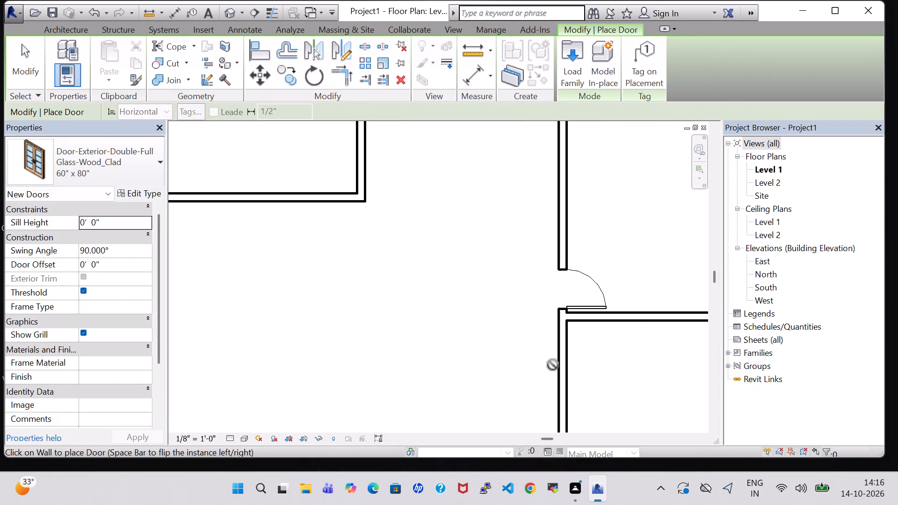
click(553, 373)
key(Escape)
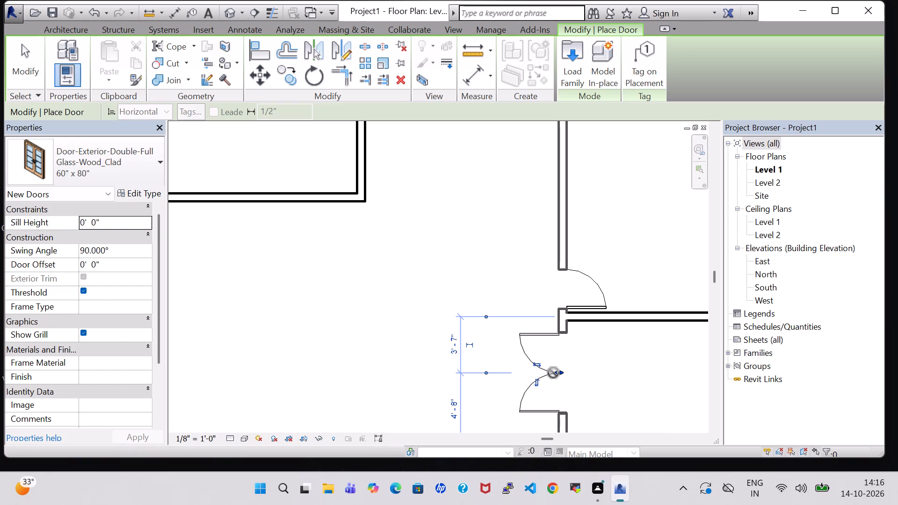
scroll(553, 349, down, 3)
key(Escape)
Split the right exterior wall just below the lower-right room's bottom wall, about 5' 8" above the bottom exterior wall.
middle_drag(485, 313, 490, 225)
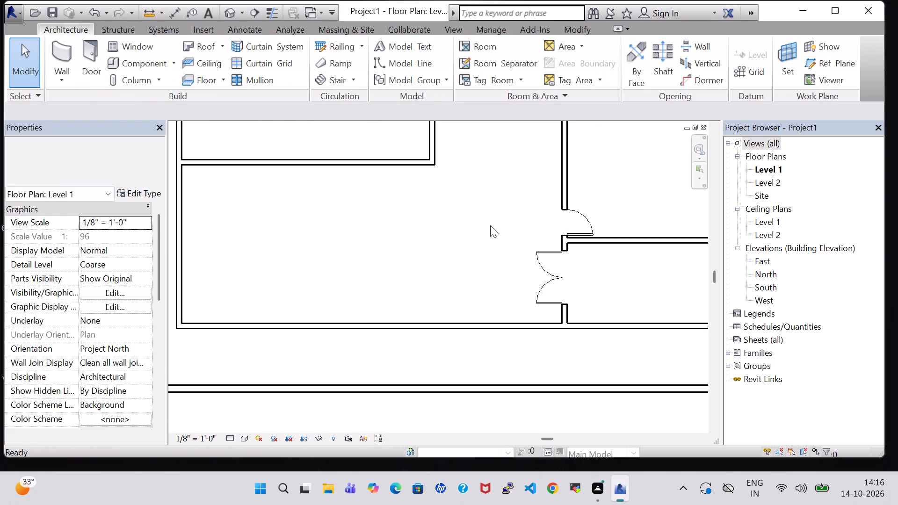
scroll(492, 224, down, 2)
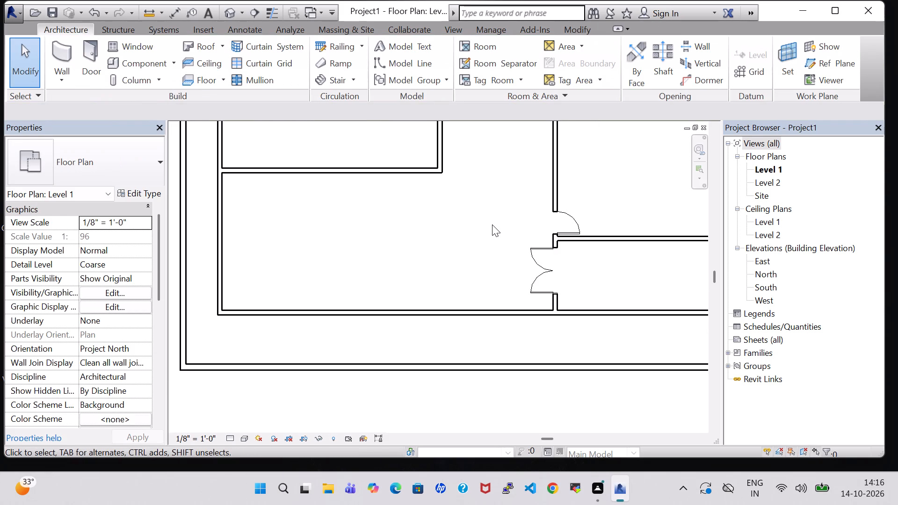
scroll(492, 224, down, 1)
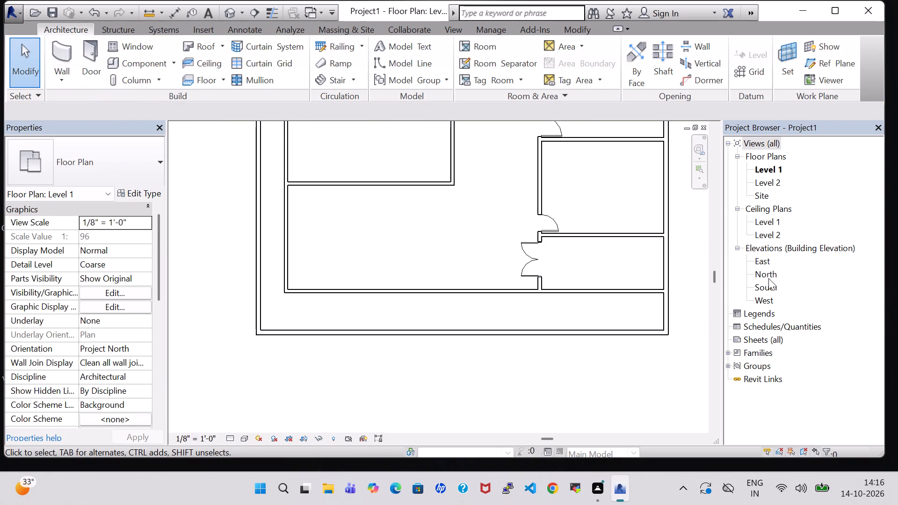
scroll(635, 252, down, 1)
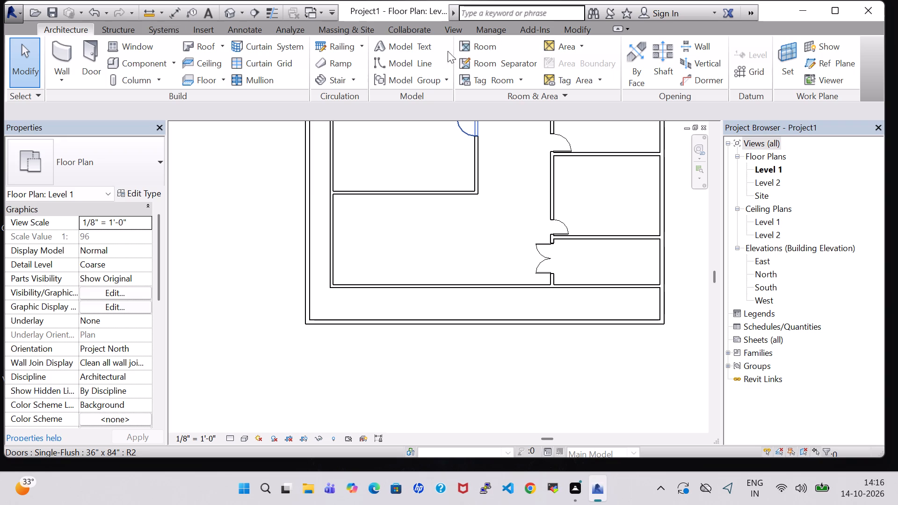
click(587, 29)
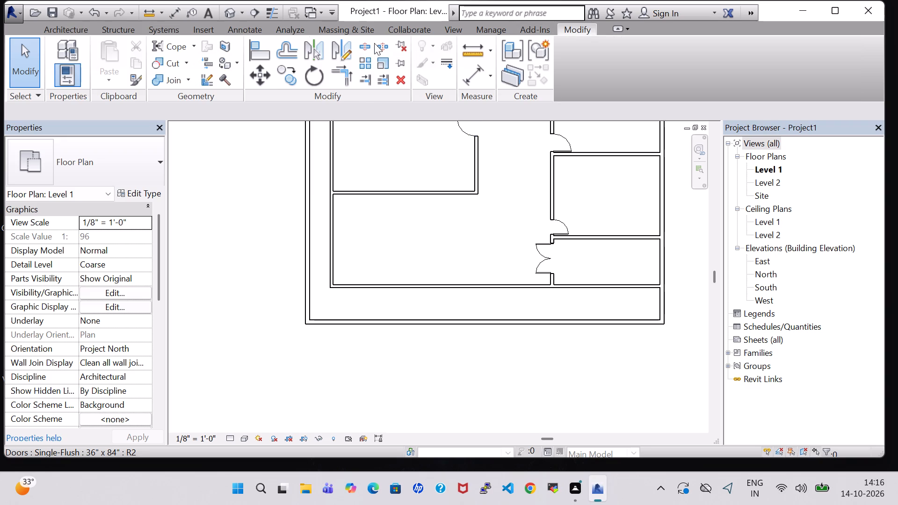
click(371, 43)
scroll(661, 290, up, 2)
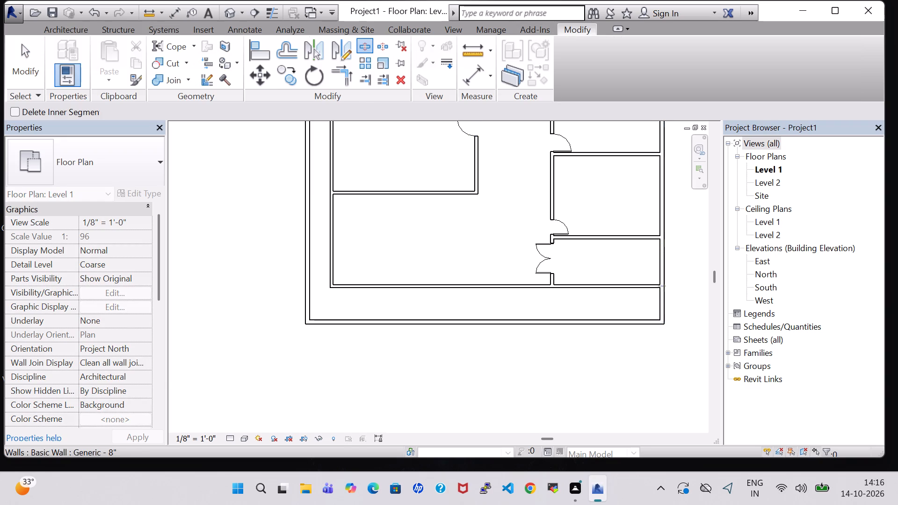
scroll(661, 290, up, 6)
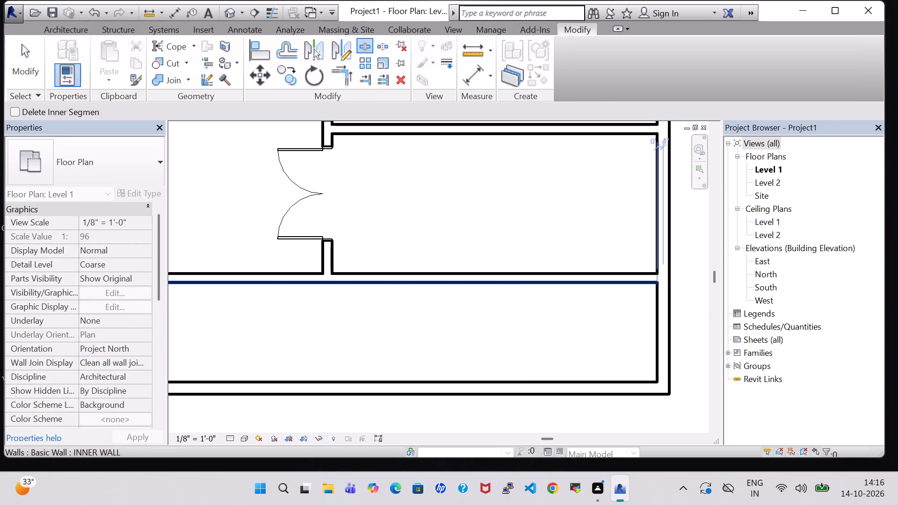
click(665, 286)
Split the bottom exterior wall in line with the inner wall that holds the double door.
scroll(643, 348, down, 3)
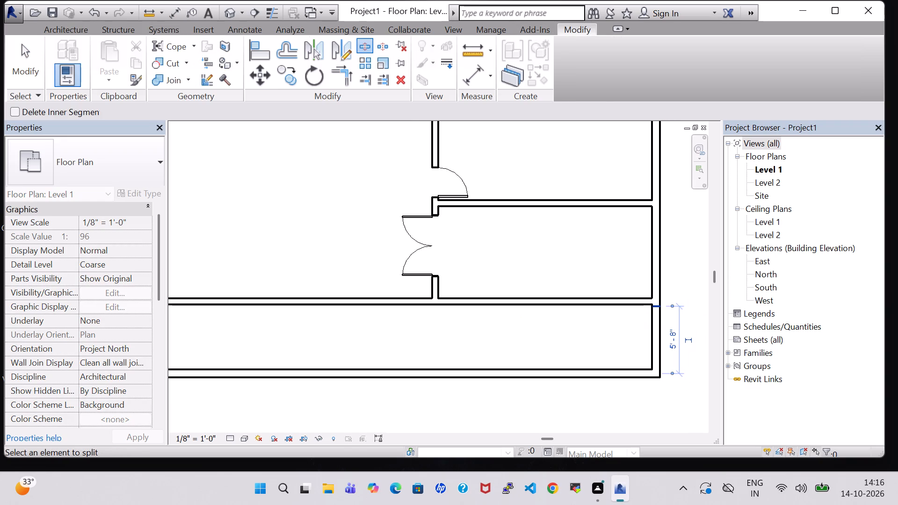
scroll(637, 345, down, 2)
middle_drag(546, 351, 608, 350)
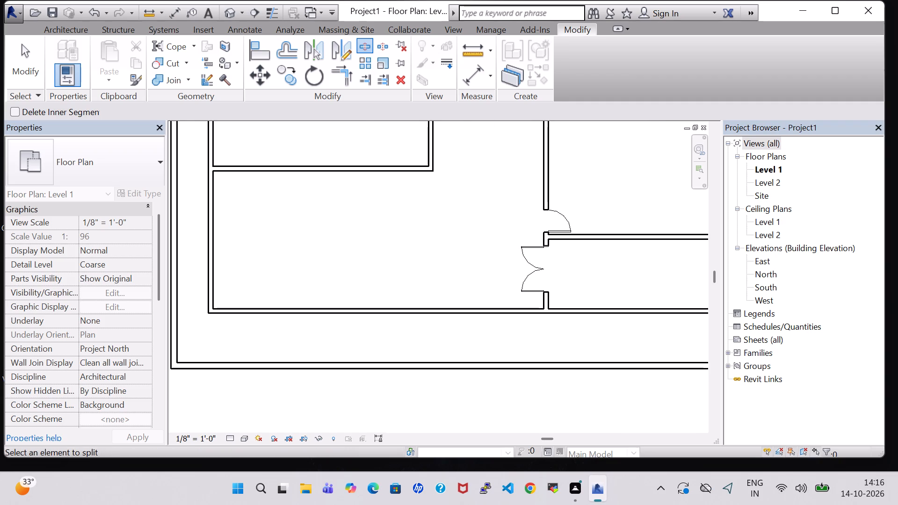
scroll(183, 319, down, 1)
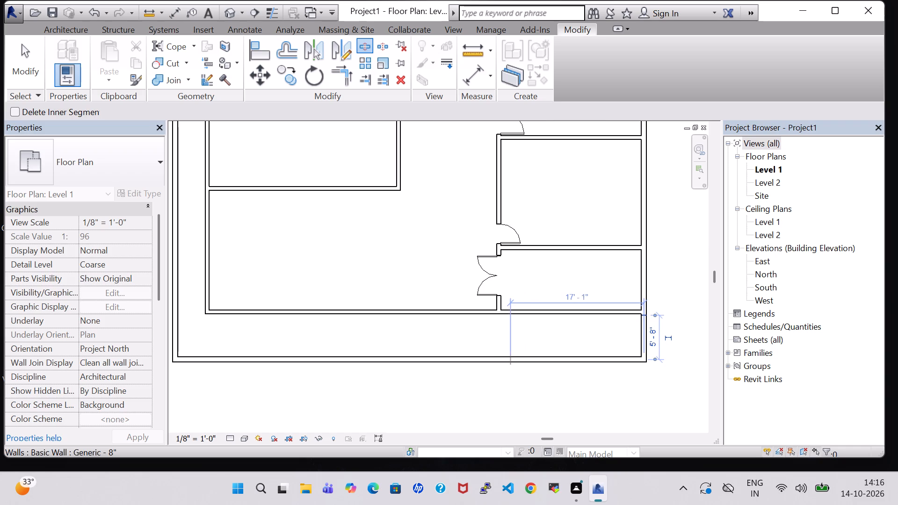
click(501, 358)
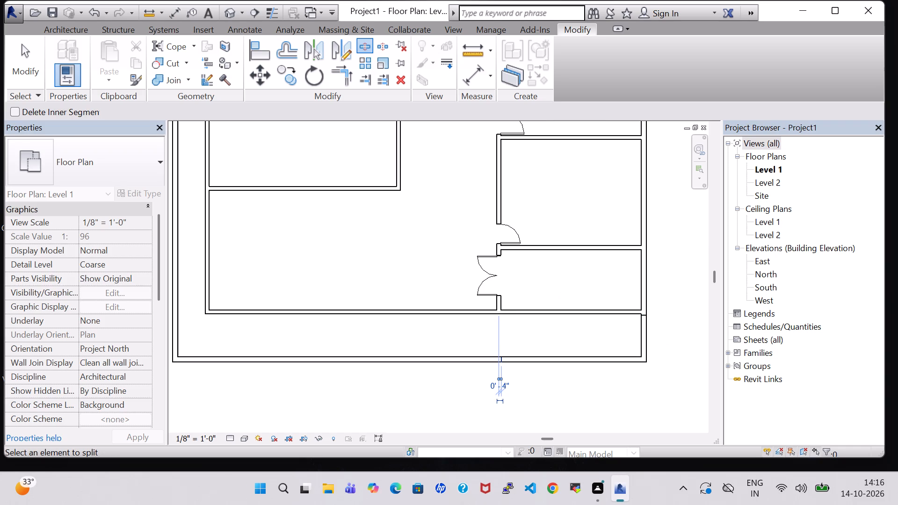
key(Escape)
key(Escape)
Delete the split-off exterior wall segments around the bottom-right corner, one horizontal and one vertical.
click(528, 358)
key(Delete)
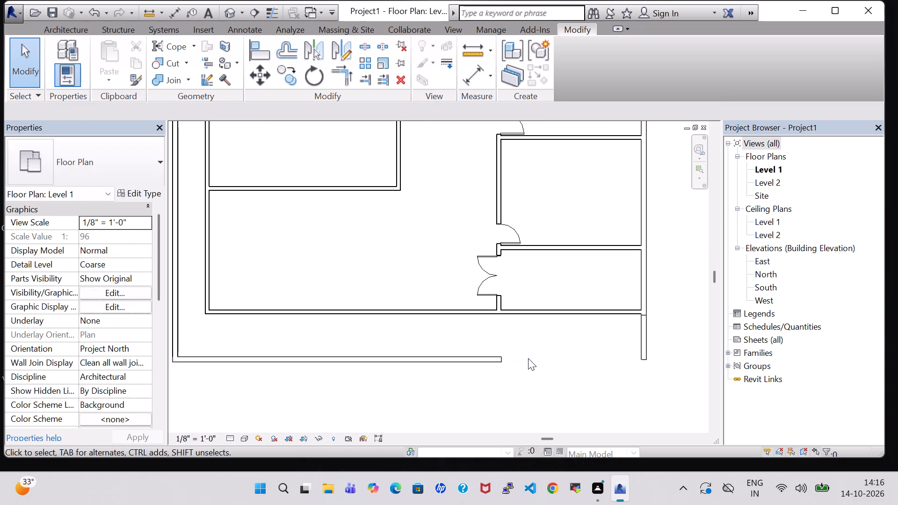
click(642, 342)
key(Delete)
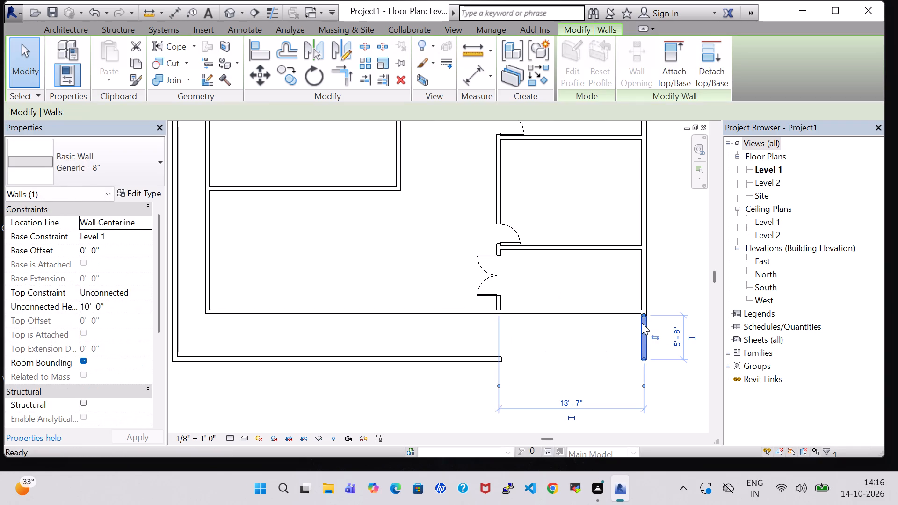
click(642, 315)
click(648, 317)
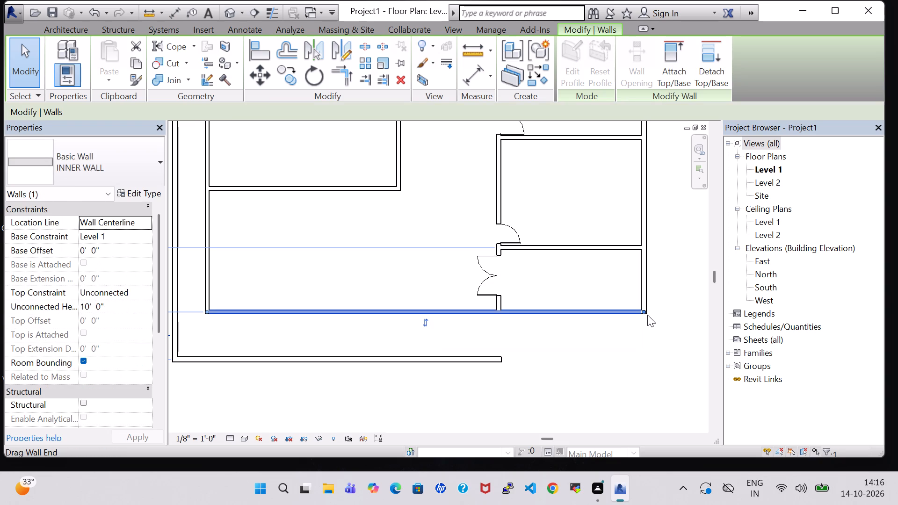
click(649, 314)
scroll(655, 327, up, 7)
click(654, 303)
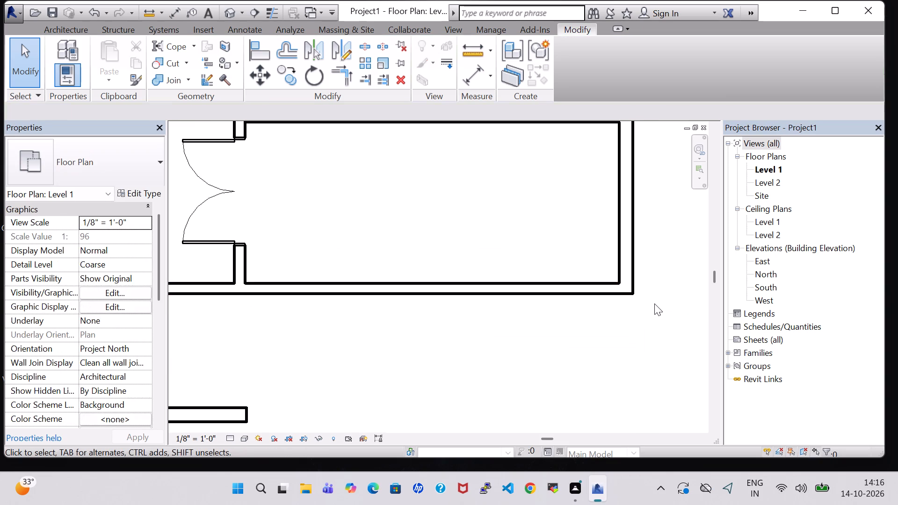
Draw a vertical INNER WALL about 5' 9" long from below the double-door wall down to the cut end of the bottom exterior wall.
scroll(588, 322, down, 5)
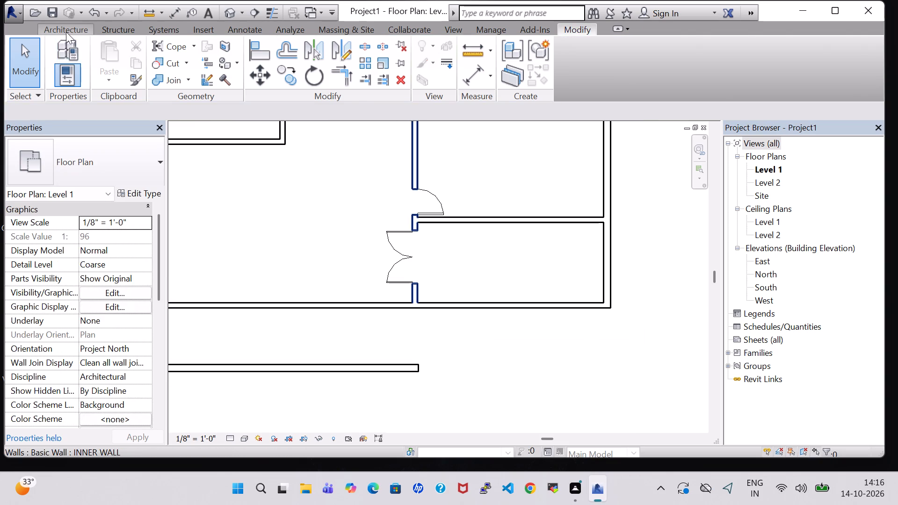
click(66, 32)
scroll(109, 50, down, 2)
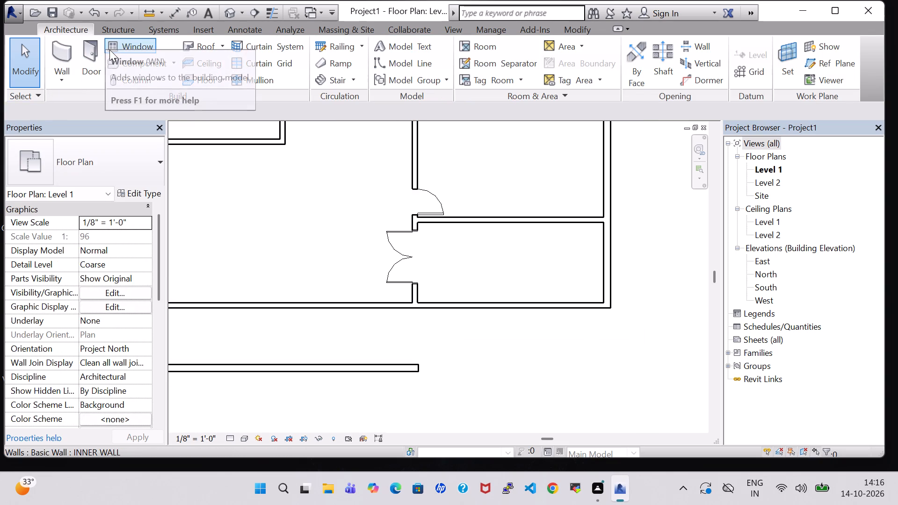
scroll(472, 181, down, 1)
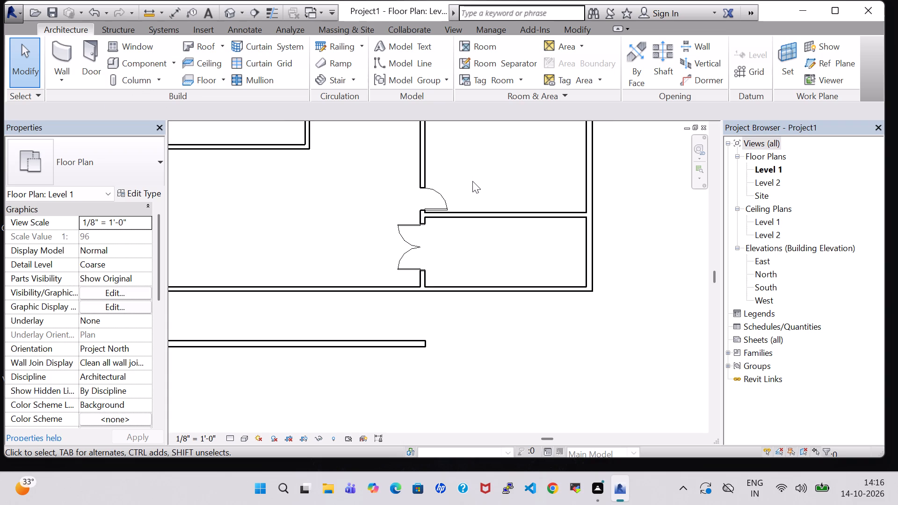
middle_drag(444, 305, 476, 305)
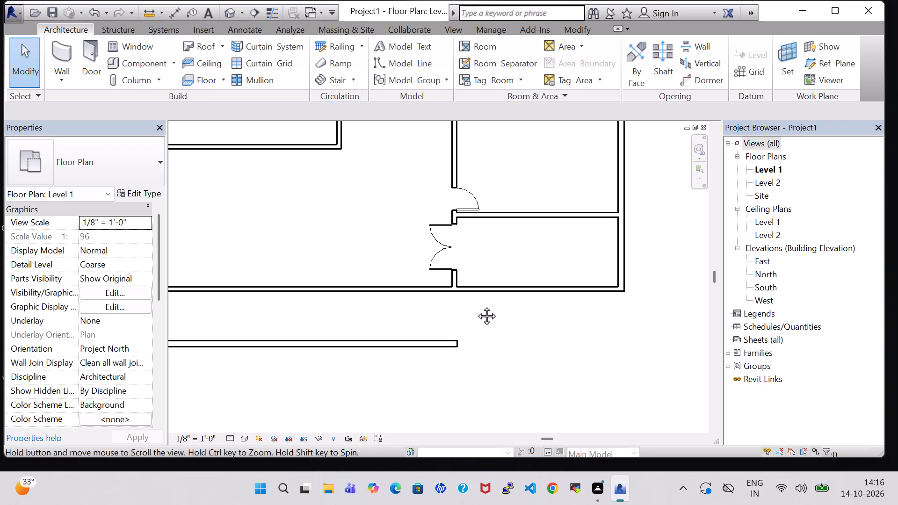
middle_drag(476, 305, 477, 305)
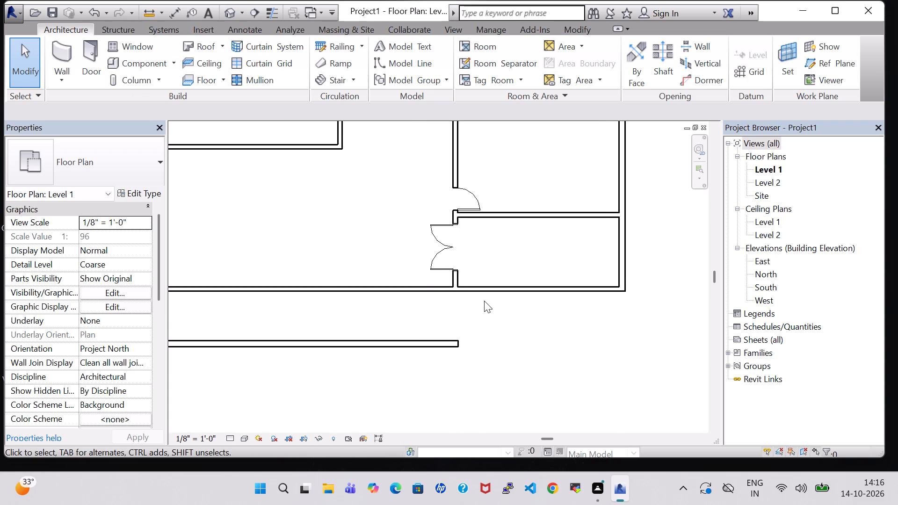
click(54, 53)
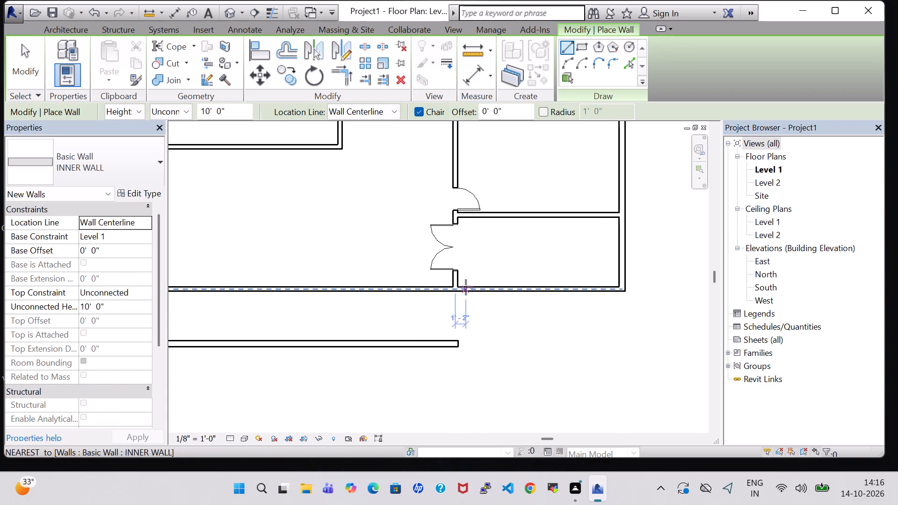
click(454, 289)
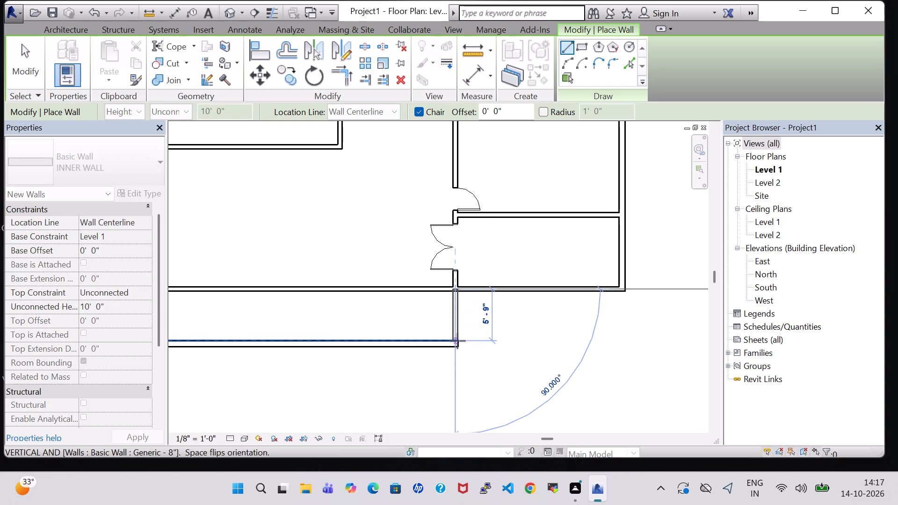
click(457, 341)
key(Escape)
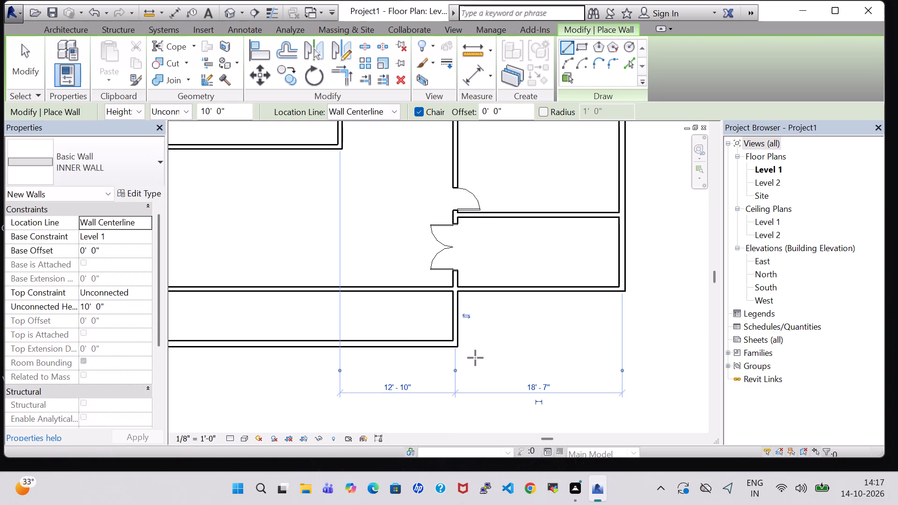
key(Escape)
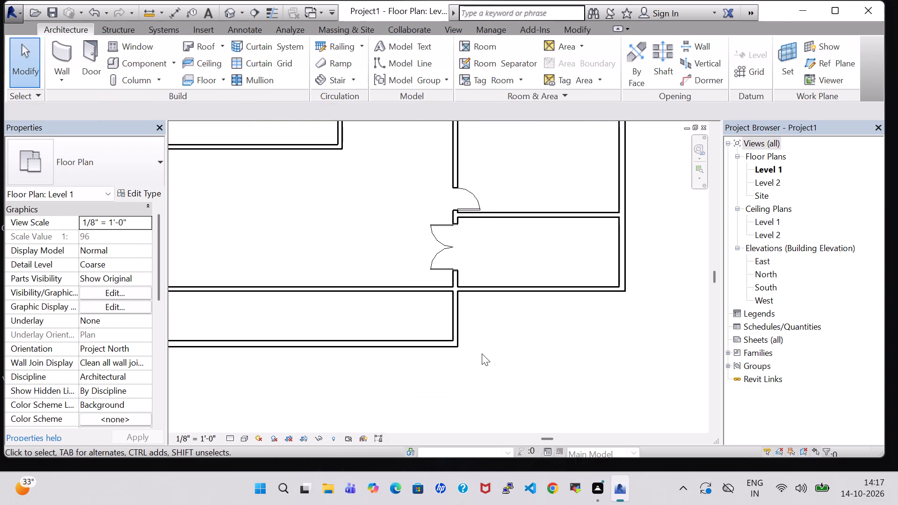
Draw a vertical INNER WALL about 8' 3" long across the lower-right room, from its bottom wall to its top wall, dividing it in two.
scroll(482, 353, down, 1)
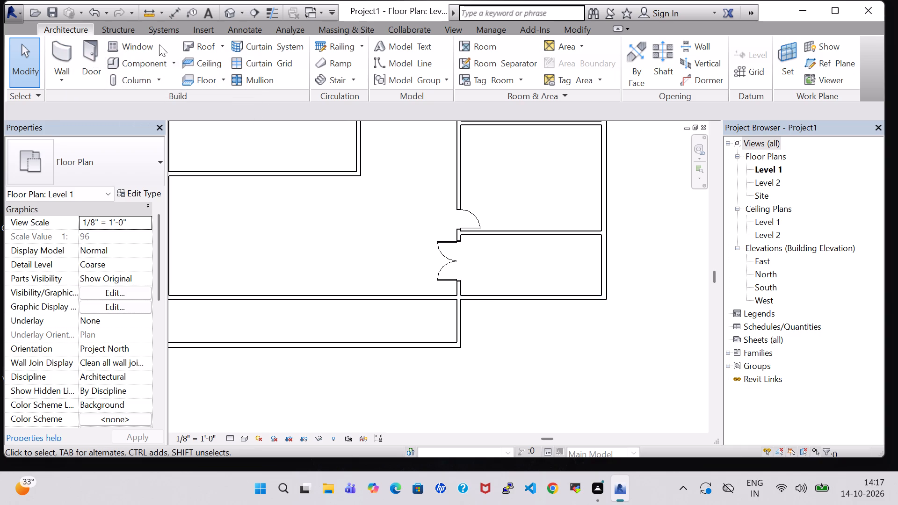
click(58, 46)
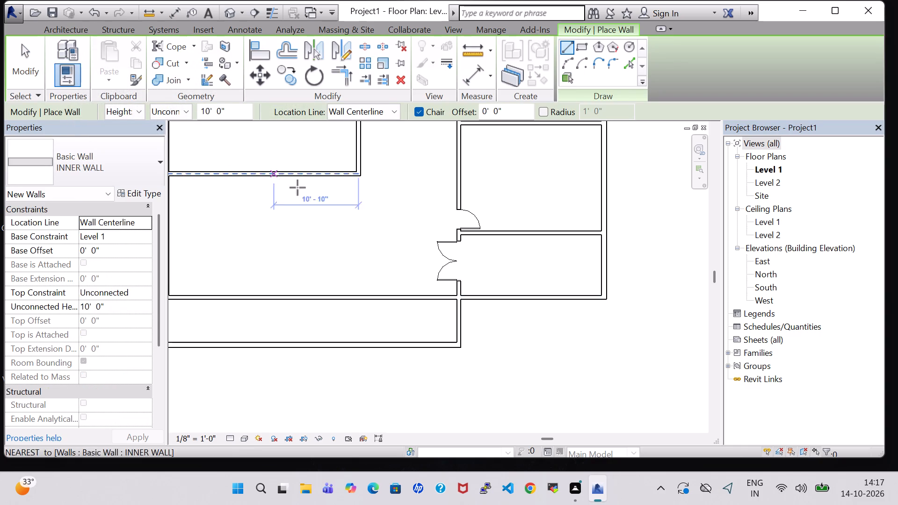
click(539, 294)
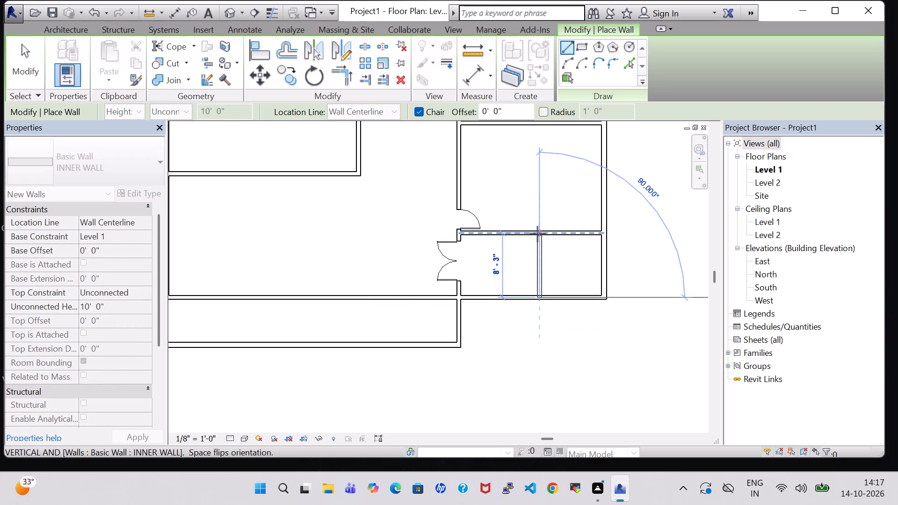
click(537, 234)
key(Escape)
key(Escape)
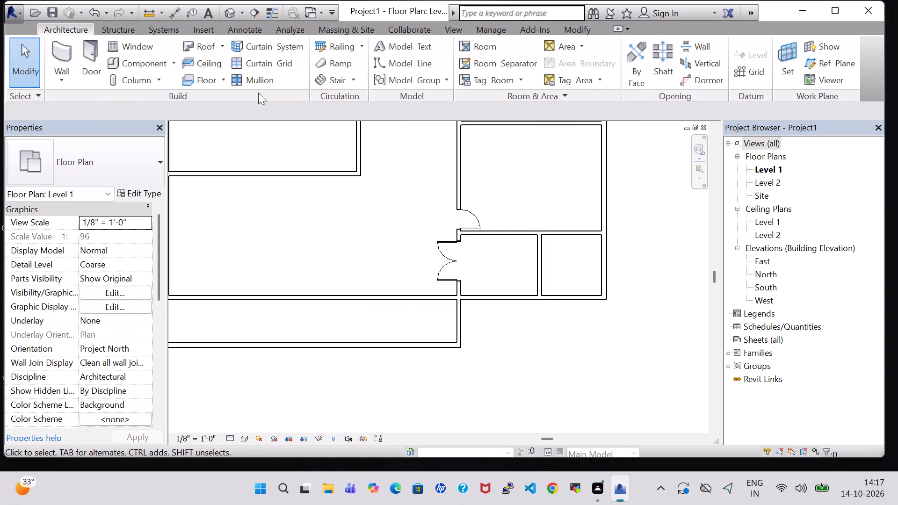
Place a Single-Flush 30" x 80" door near the top of the lower-right dividing wall, swinging into the room on its right.
click(142, 42)
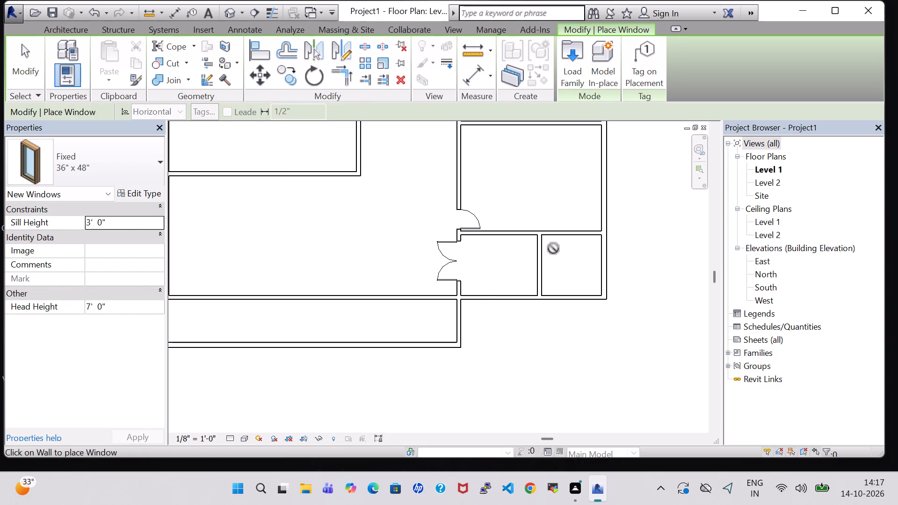
key(Escape)
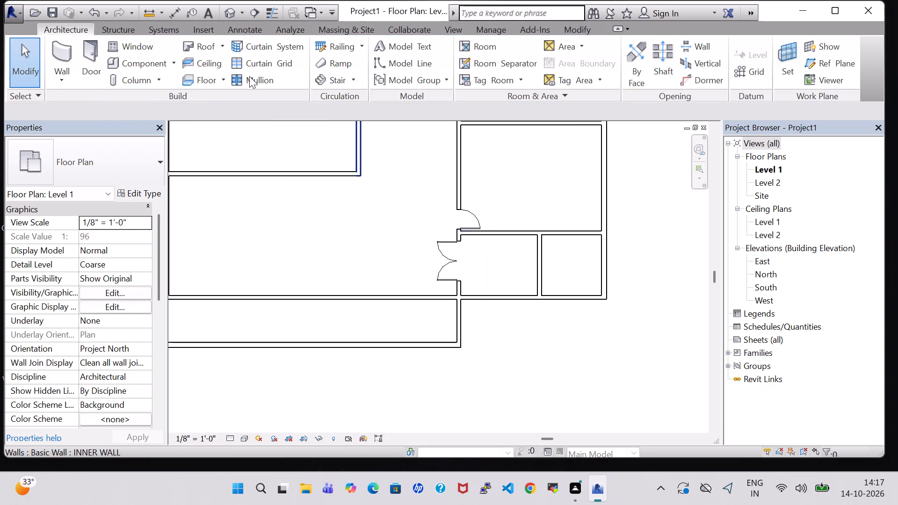
click(90, 46)
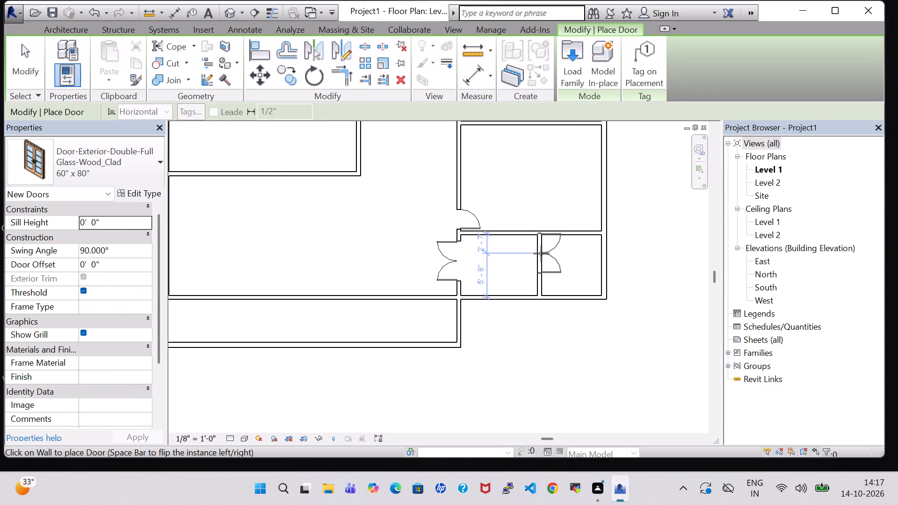
click(123, 166)
click(104, 286)
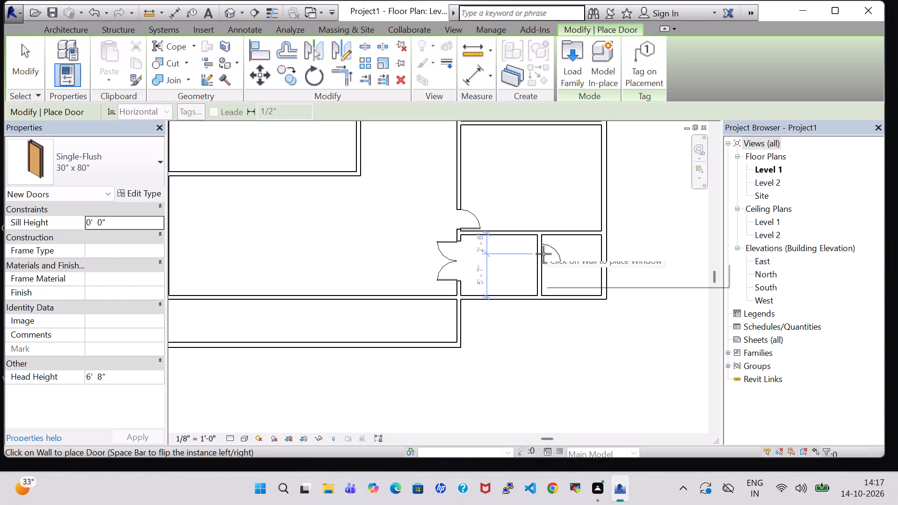
scroll(543, 254, up, 4)
key(space)
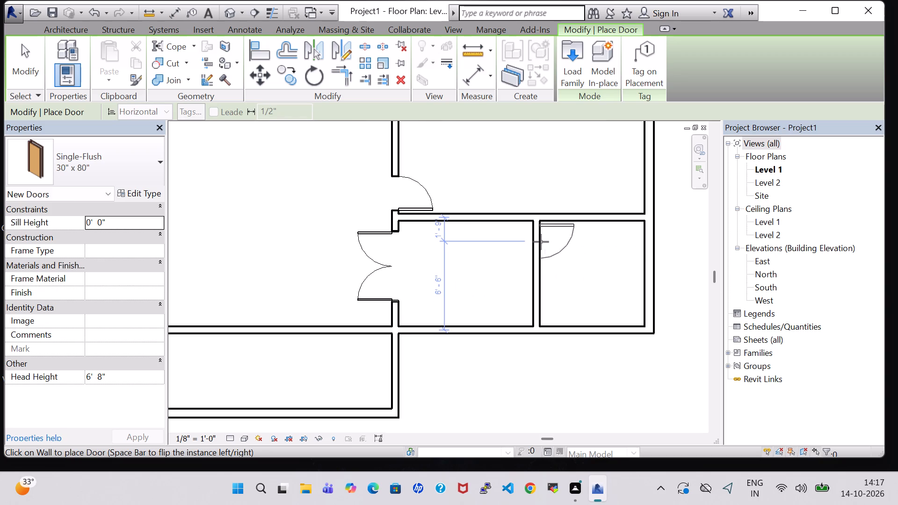
click(541, 242)
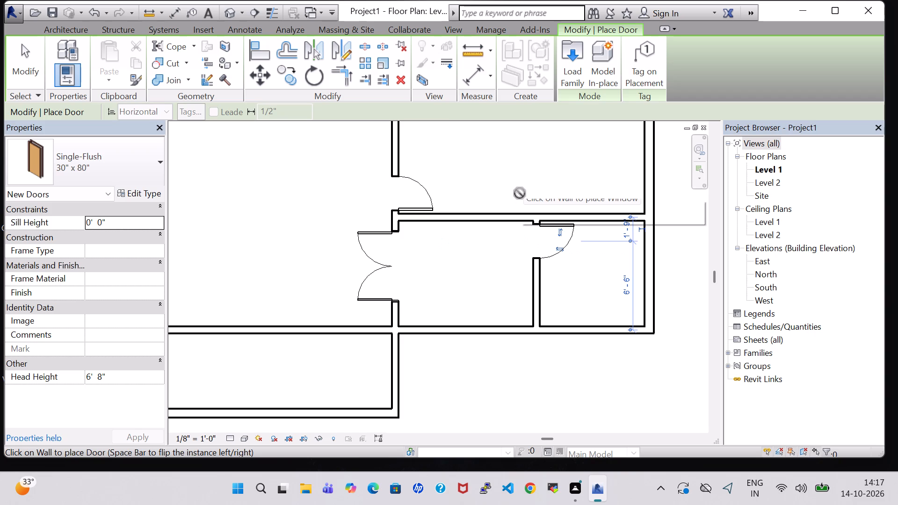
key(Escape)
key(Escape)
Delete the short vertical INNER WALL below the double-door wall that reaches down to the bottom exterior wall.
scroll(520, 193, down, 6)
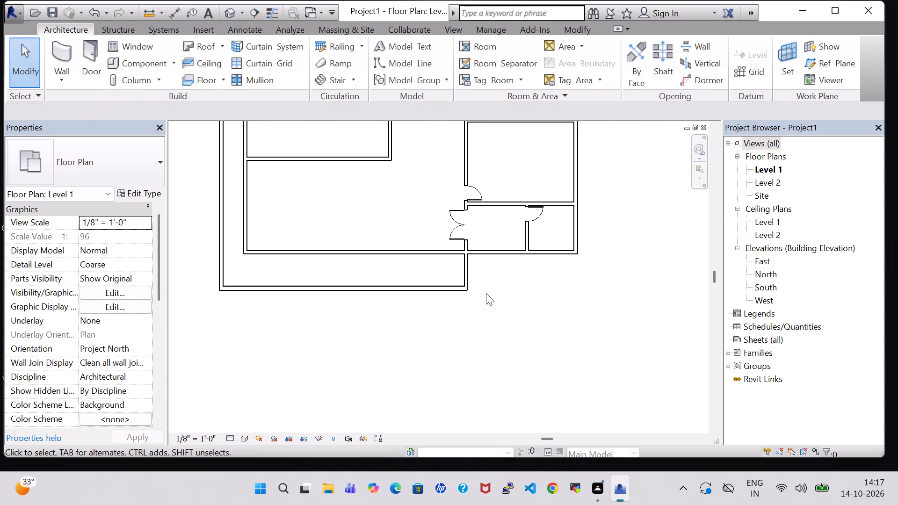
middle_drag(486, 293, 526, 330)
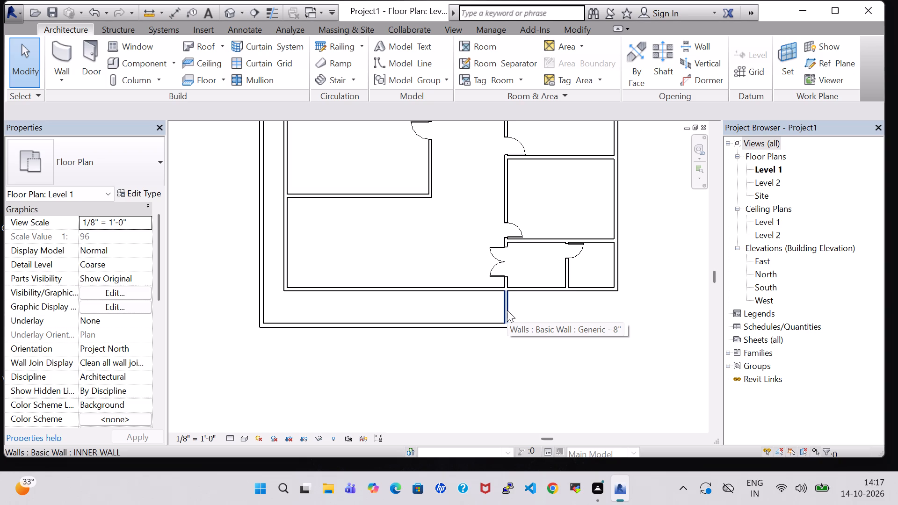
click(507, 310)
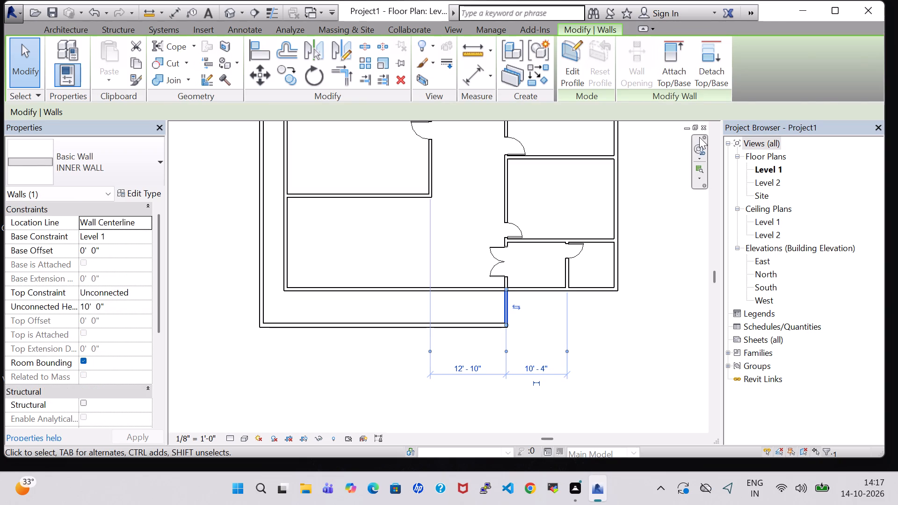
key(Delete)
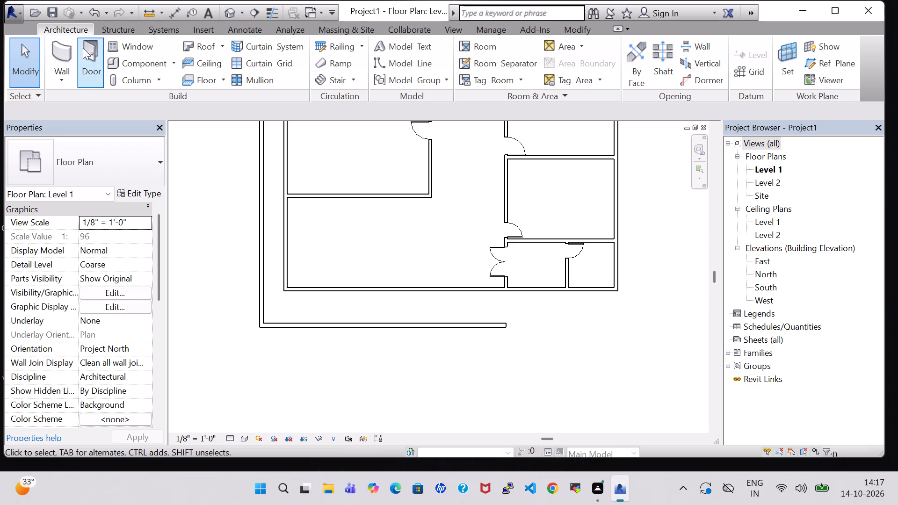
Draw a horizontal INNER WALL about 4' 1" long from the inner walls' bottom-left corner to the left exterior wall.
click(58, 52)
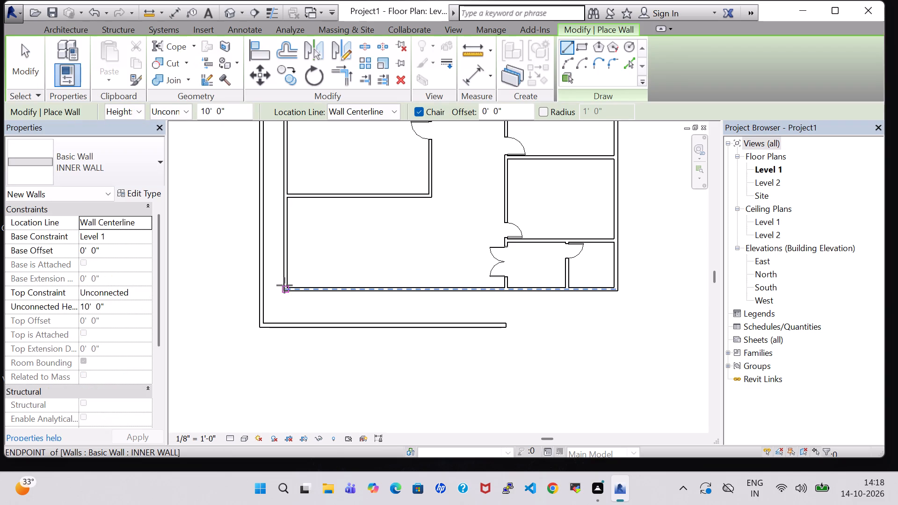
scroll(286, 288, up, 7)
click(286, 288)
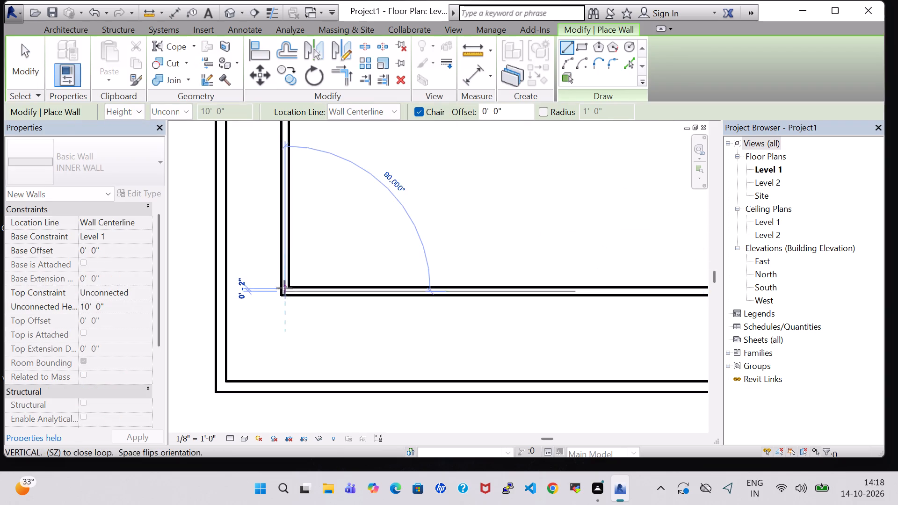
click(217, 289)
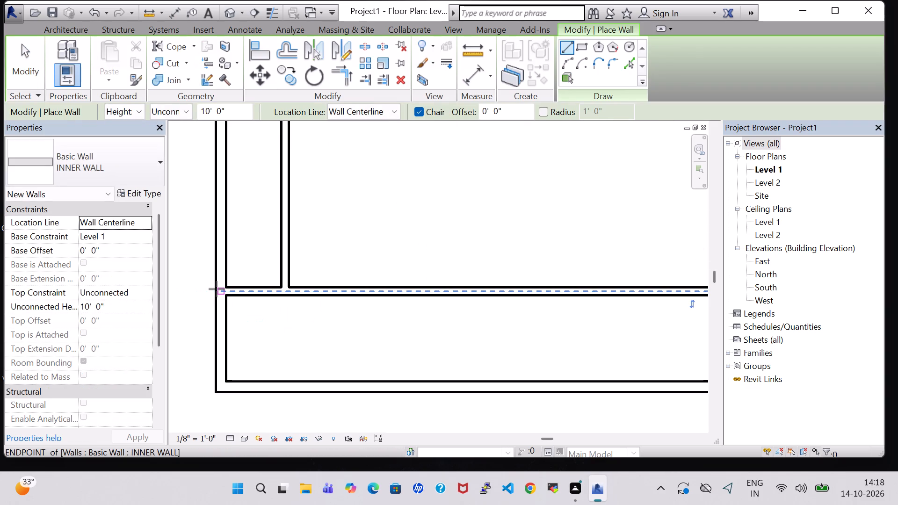
key(Escape)
key(Escape)
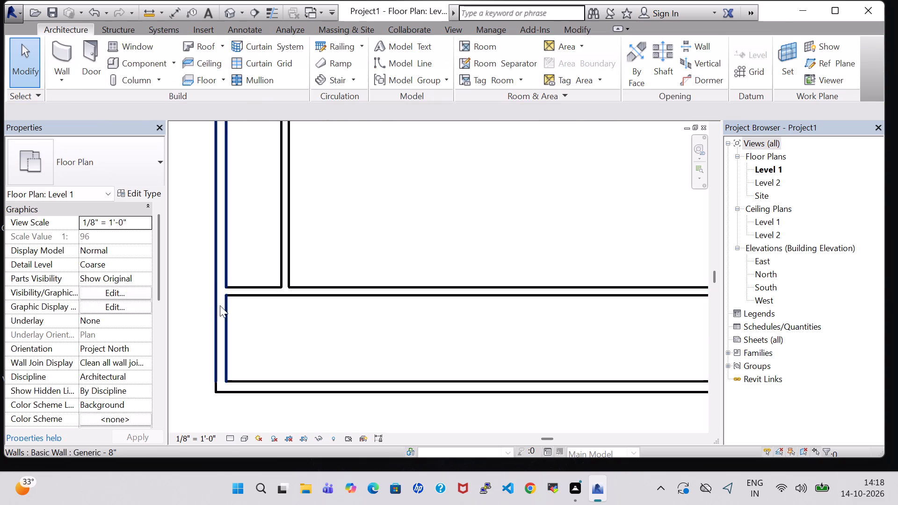
Delete the remaining horizontal Generic - 8" exterior wall along the bottom of the plan.
scroll(268, 322, down, 7)
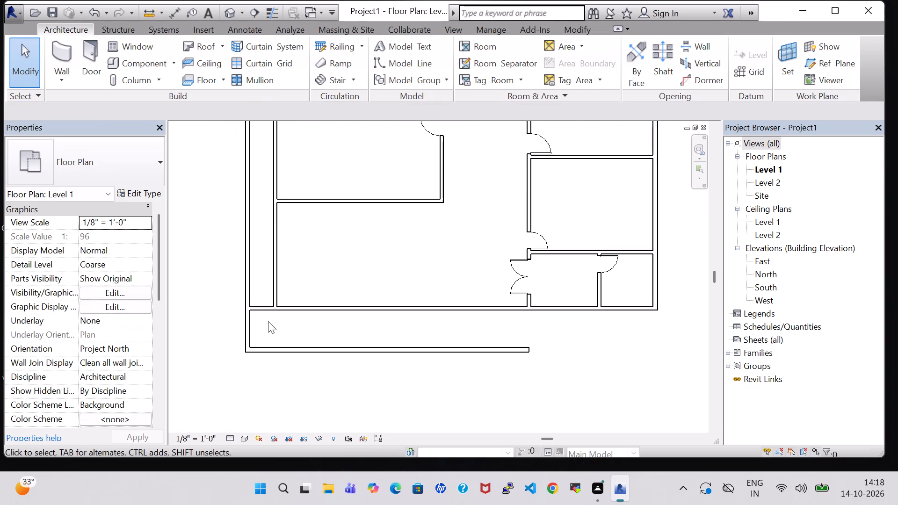
scroll(268, 321, down, 1)
click(348, 354)
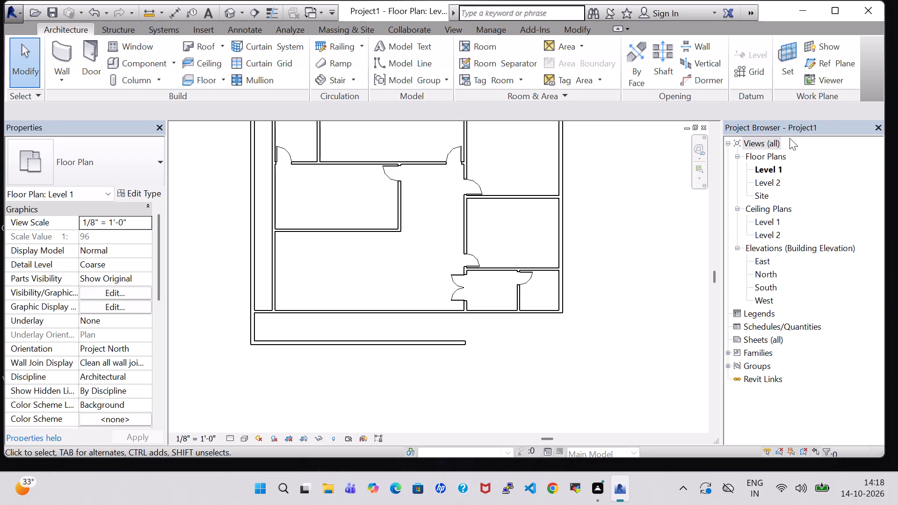
click(292, 340)
key(Delete)
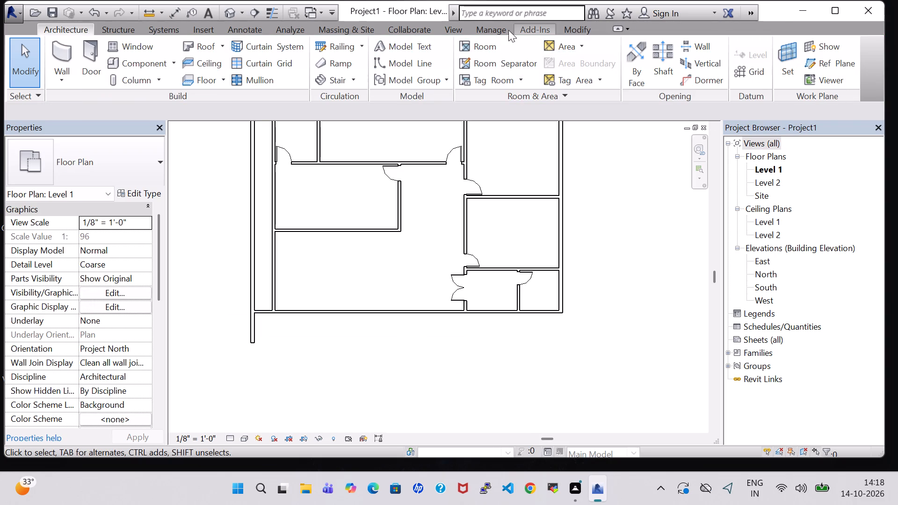
Split the left exterior wall just below its junction with the bottom horizontal INNER WALL.
click(579, 29)
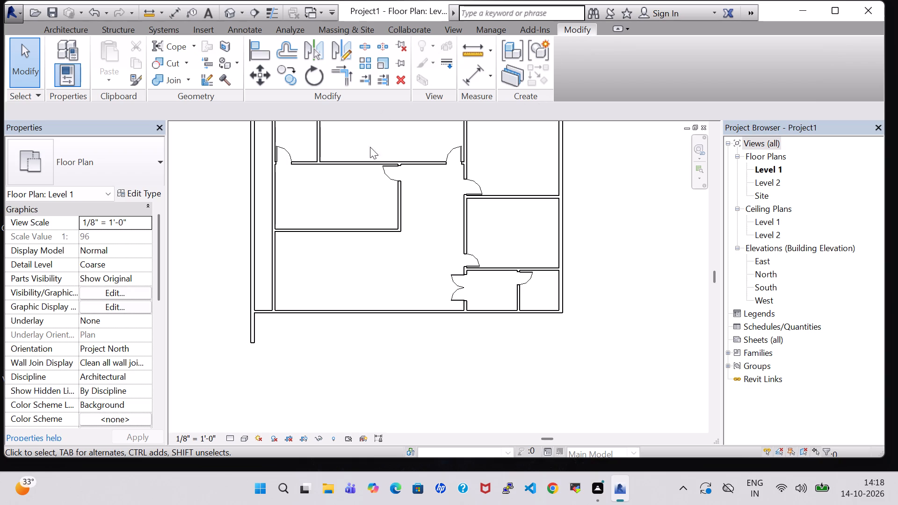
click(370, 43)
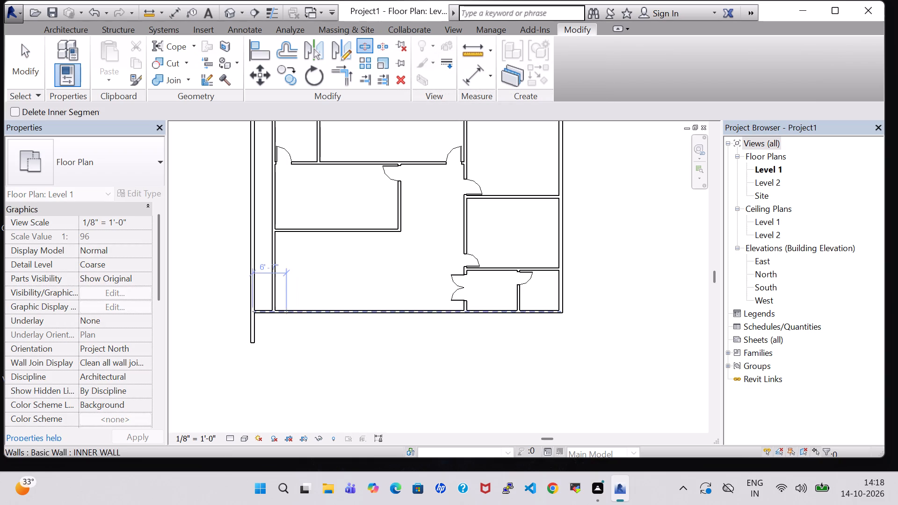
scroll(257, 342, up, 9)
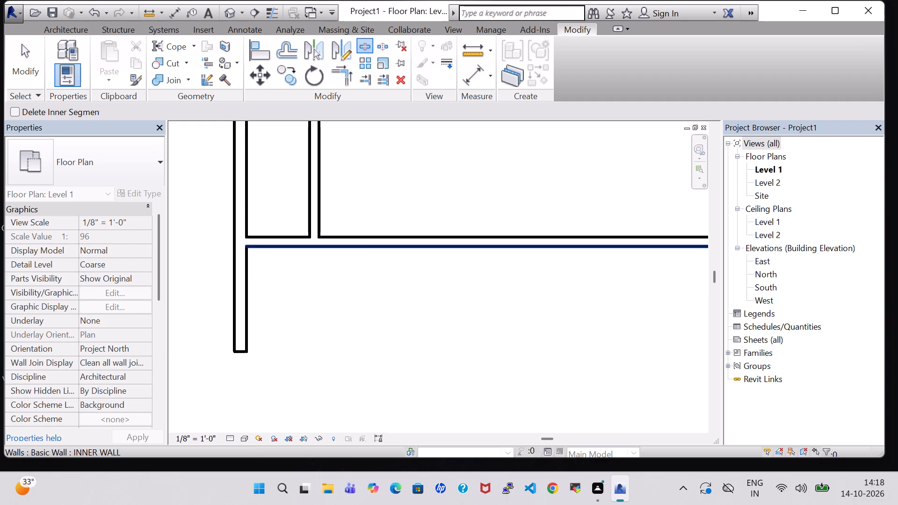
click(244, 244)
click(273, 273)
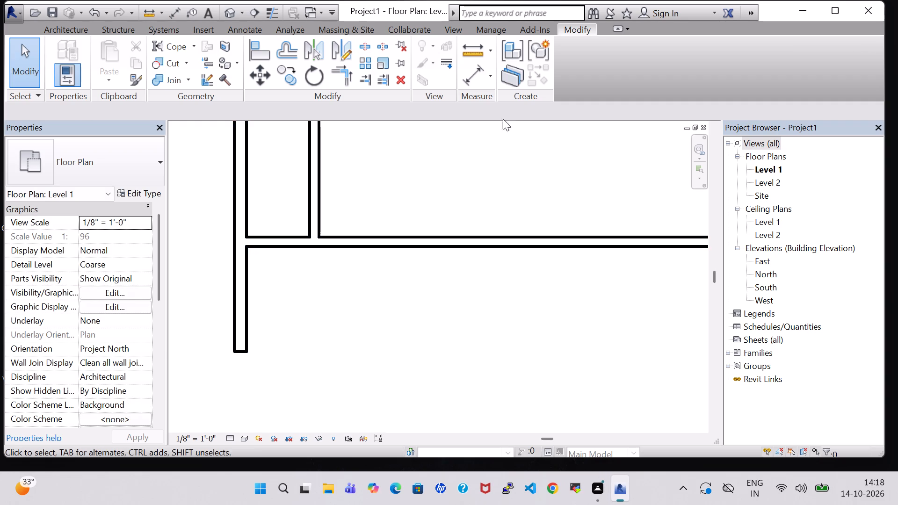
click(372, 43)
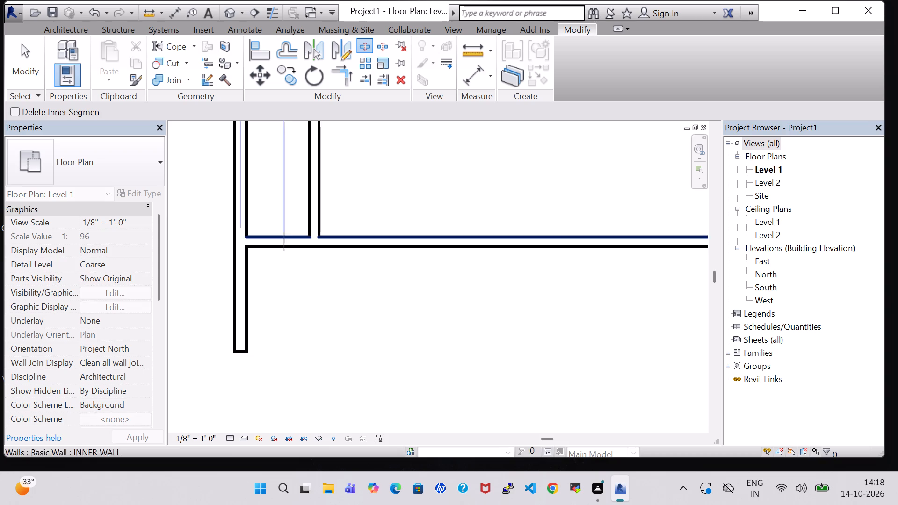
scroll(281, 262, up, 9)
middle_drag(286, 265, 537, 297)
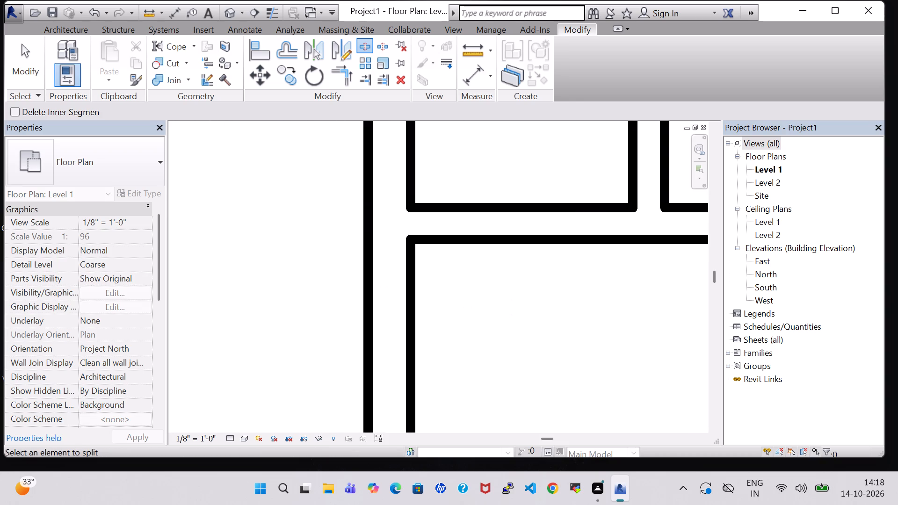
click(390, 249)
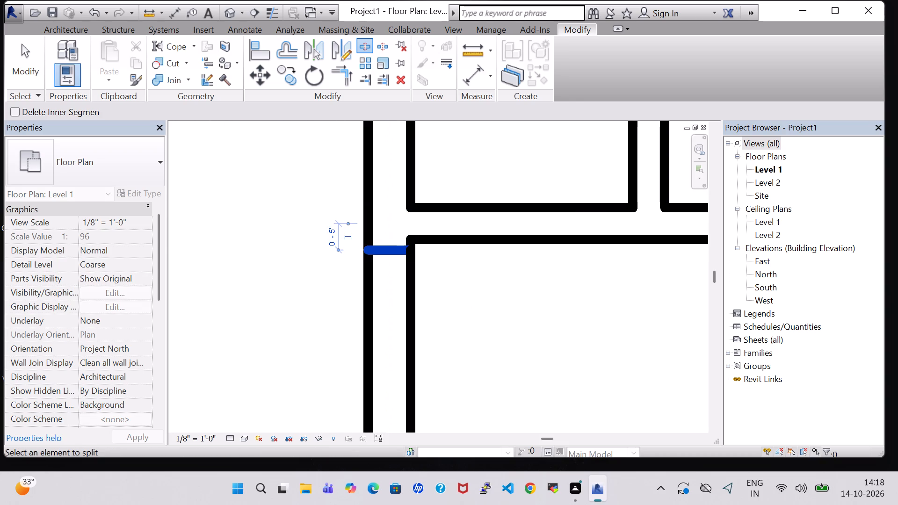
key(Escape)
key(Escape)
Delete the split-off lower segment of the left exterior wall.
click(411, 307)
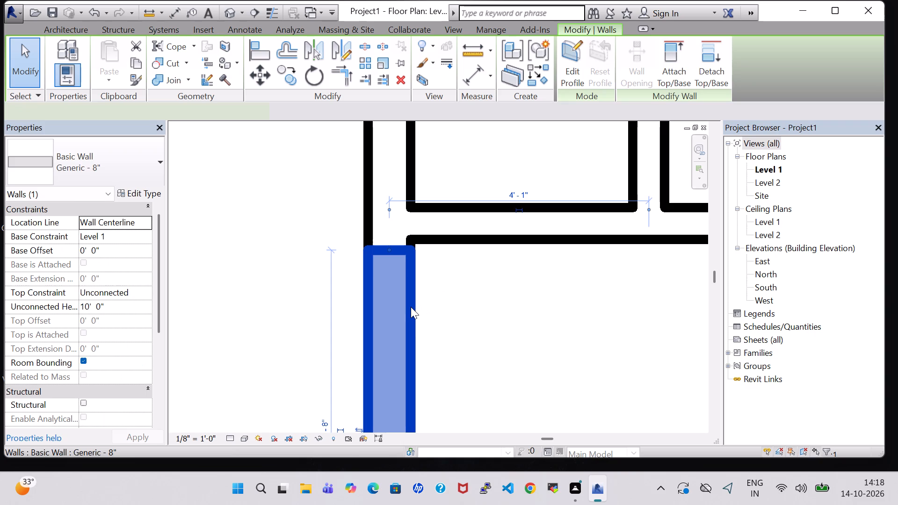
key(Delete)
Nudge the left exterior wall upward so its lower end lines up with the bottom face of the horizontal INNER WALL.
click(382, 256)
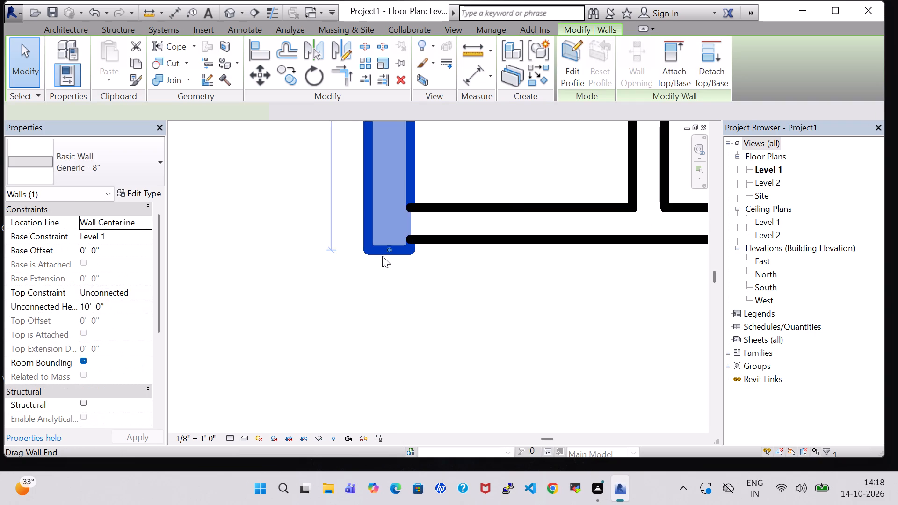
key(Up)
key(Up)
key(Up)
key(Up)
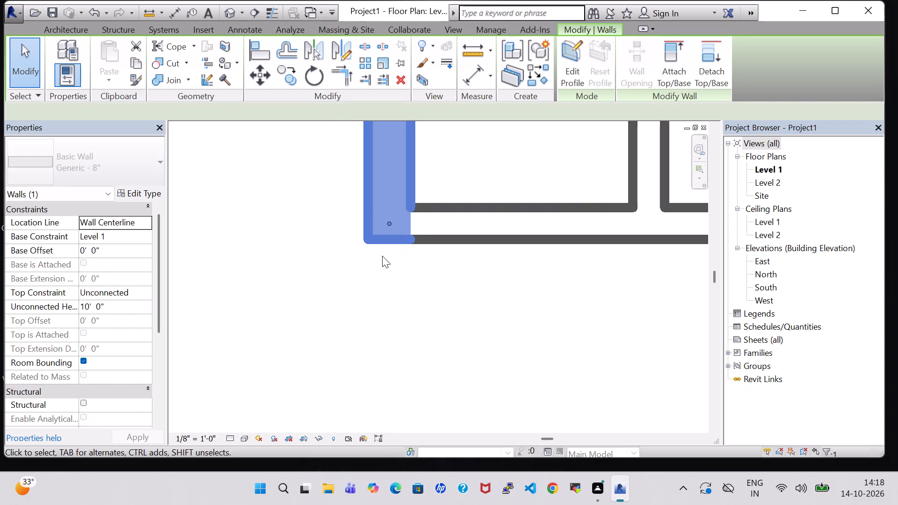
click(622, 314)
Start a Handrail - Rectangular railing path with a segment about 5'-10" straight down from the left exterior wall's lower outer corner.
scroll(616, 318, down, 5)
middle_drag(614, 317, 493, 289)
scroll(499, 285, down, 7)
middle_drag(447, 292, 375, 294)
scroll(375, 294, up, 1)
scroll(397, 308, down, 2)
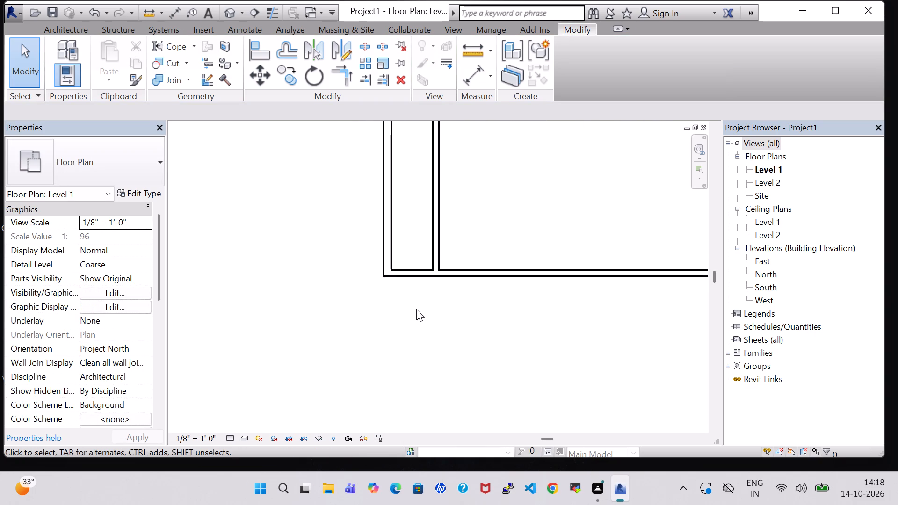
scroll(416, 309, down, 3)
middle_drag(478, 315, 379, 314)
scroll(389, 307, down, 2)
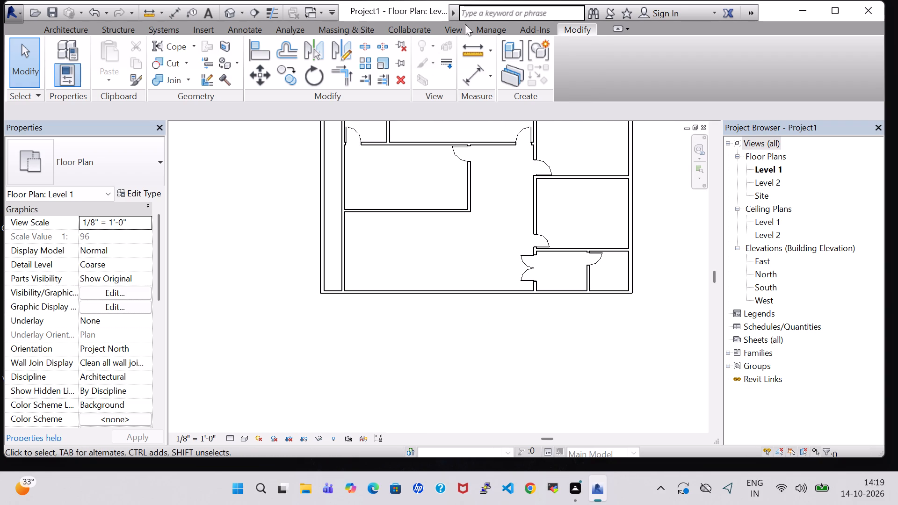
click(71, 28)
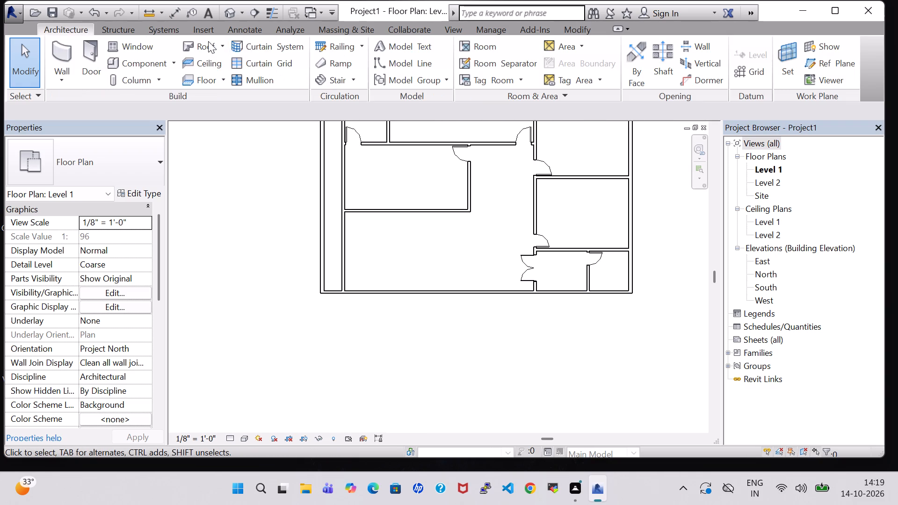
click(347, 44)
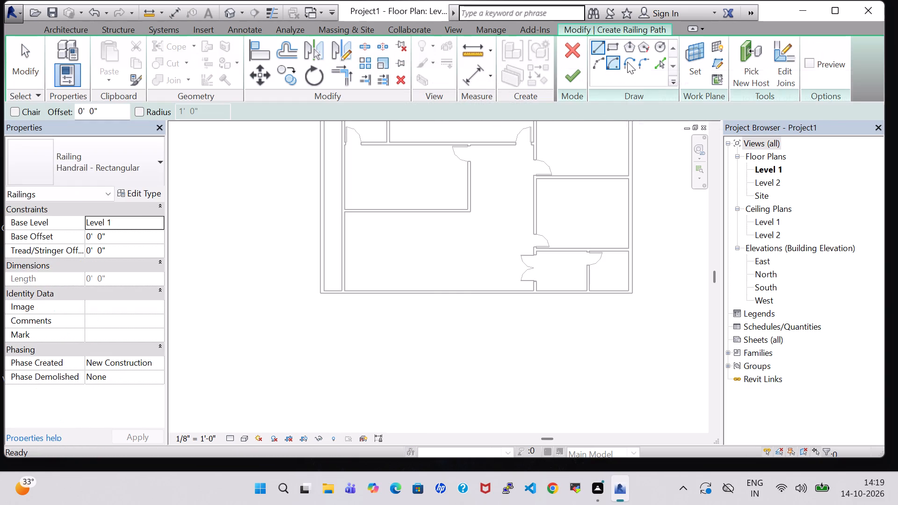
scroll(320, 296, up, 7)
click(321, 289)
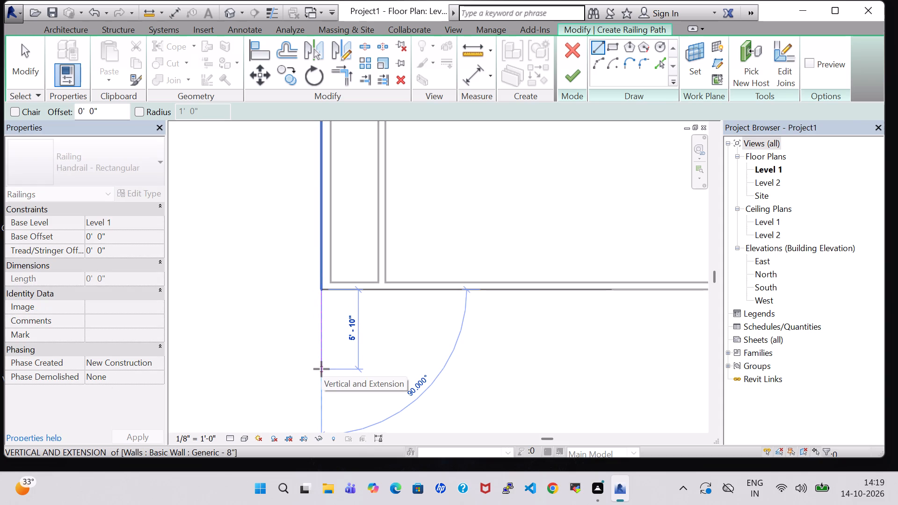
scroll(321, 369, down, 1)
click(321, 369)
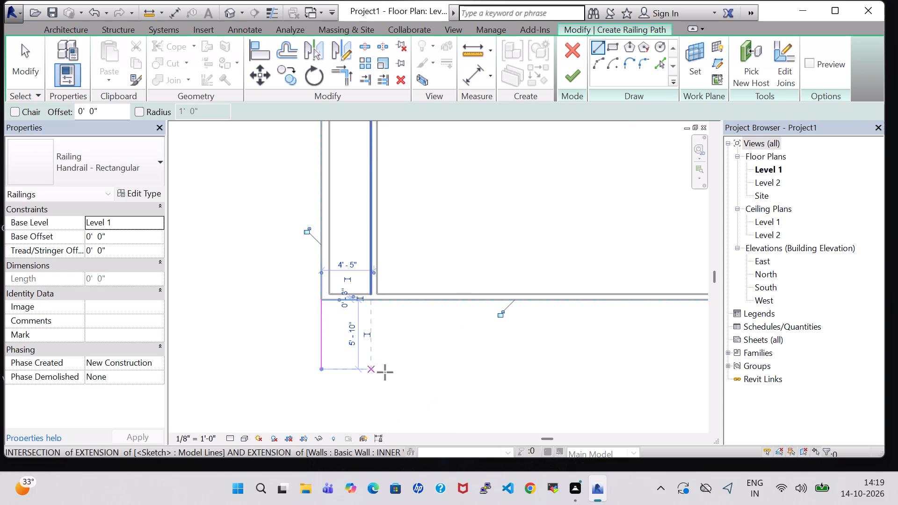
Sketch a railing segment about 6'-1" down below the double door's wall and join both lower ends with a horizontal line about 41'-9" long.
middle_drag(540, 373, 345, 379)
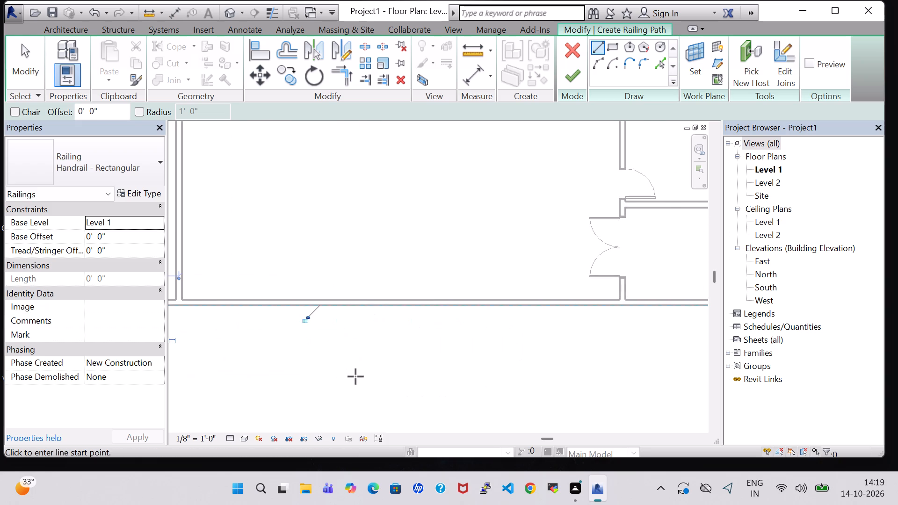
scroll(356, 377, down, 1)
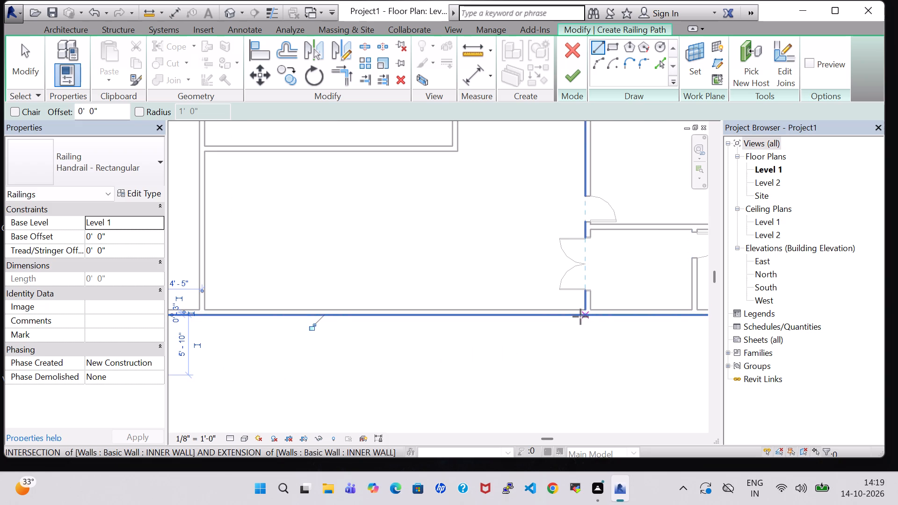
click(586, 316)
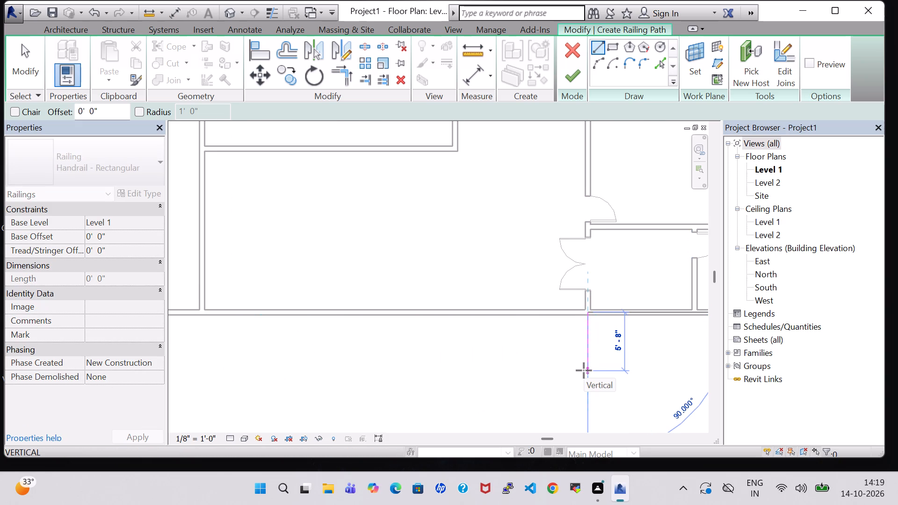
scroll(584, 370, down, 1)
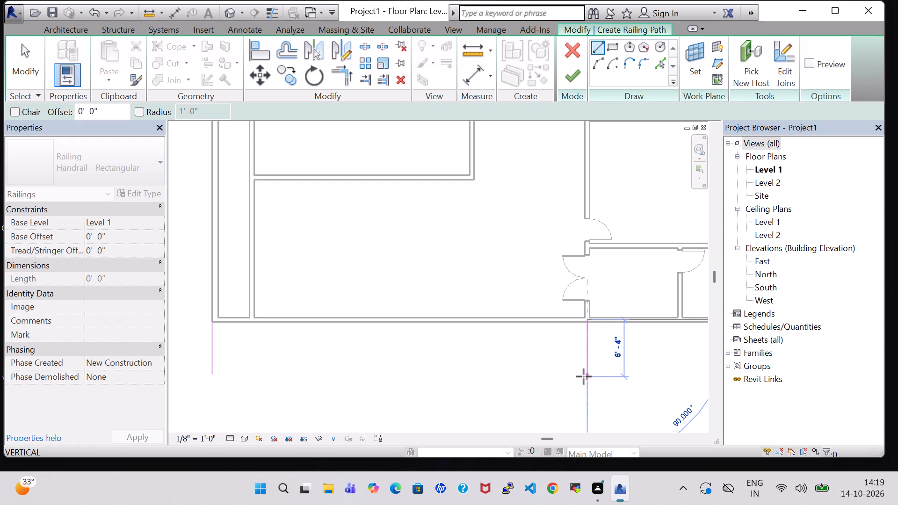
click(584, 374)
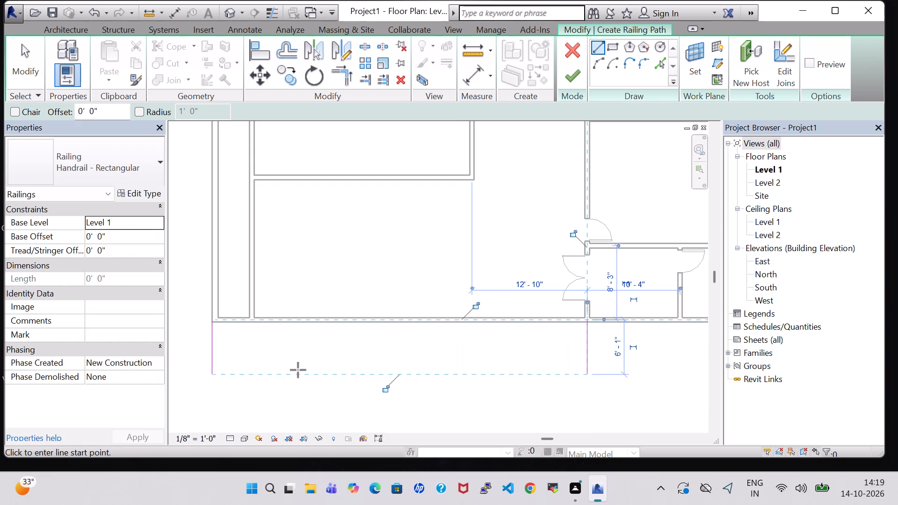
click(211, 375)
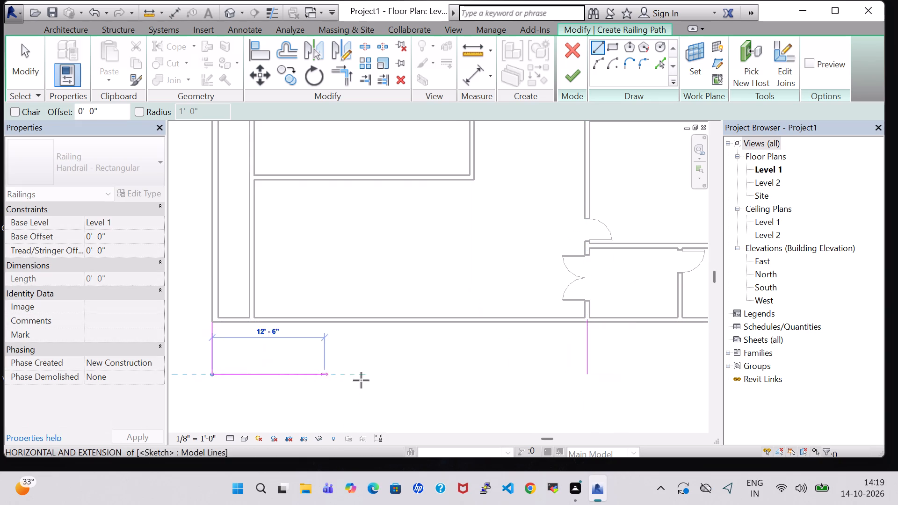
click(586, 377)
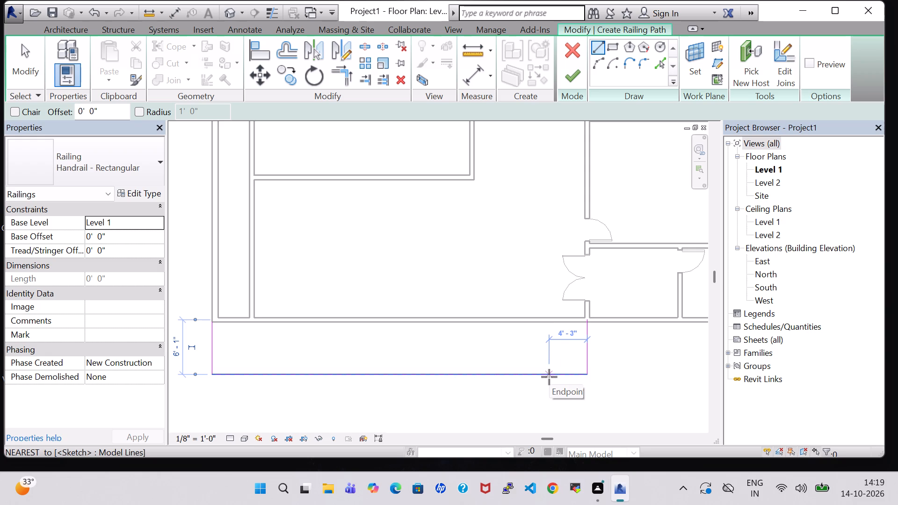
key(Escape)
key(Escape)
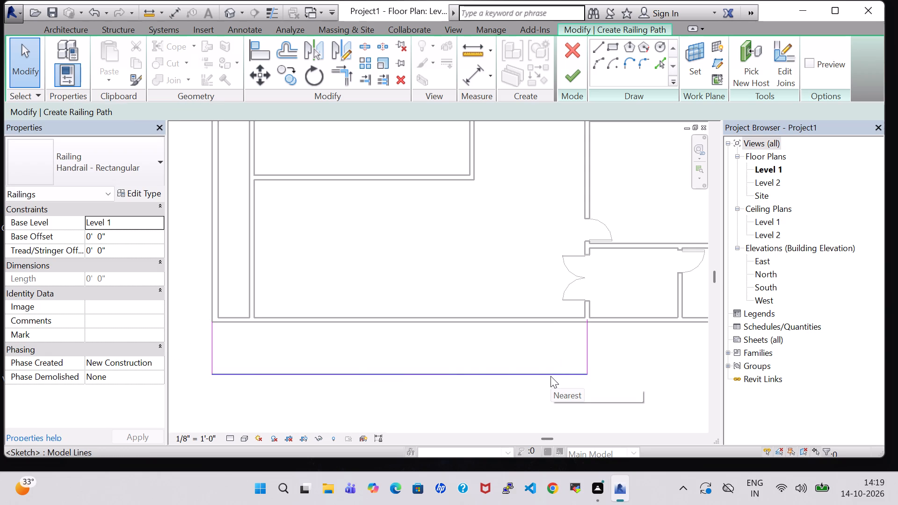
Nudge the railing path's right vertical segment about 4" left, toward the left face of the vertical INNER WALL above.
click(591, 352)
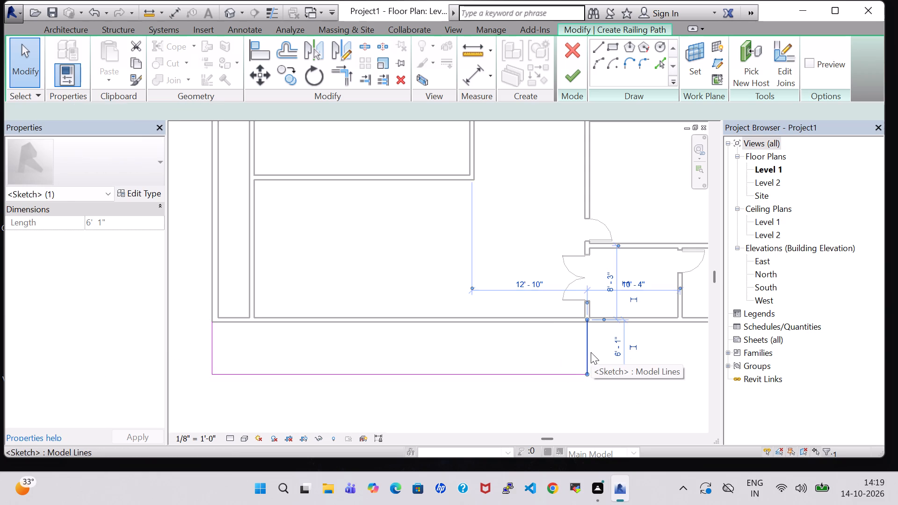
key(Left)
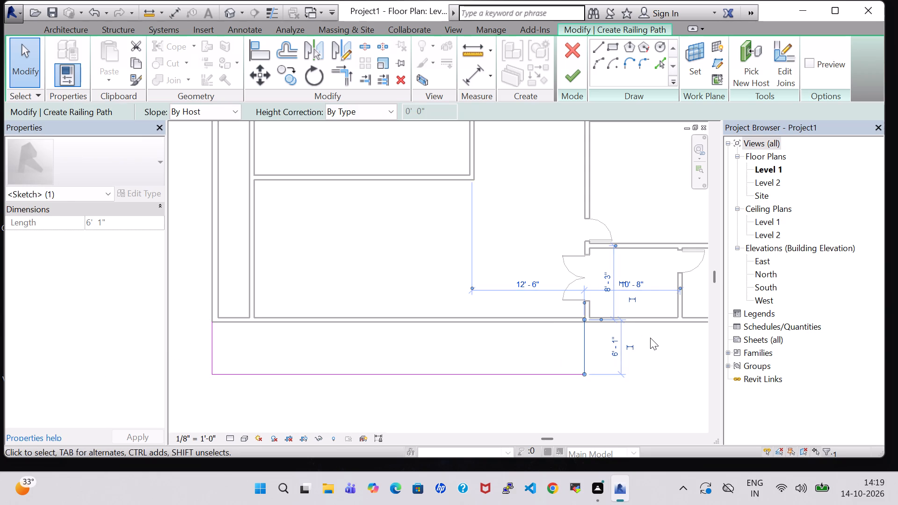
click(650, 338)
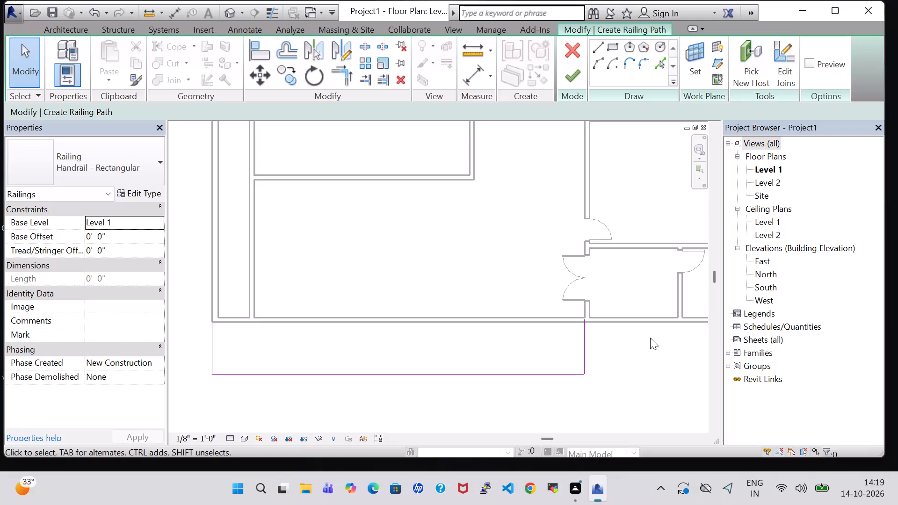
Examine the sketched railing path in relation to the rooms and walls of the whole floor plan.
middle_drag(650, 338, 534, 354)
scroll(537, 349, down, 1)
middle_drag(537, 349, 417, 301)
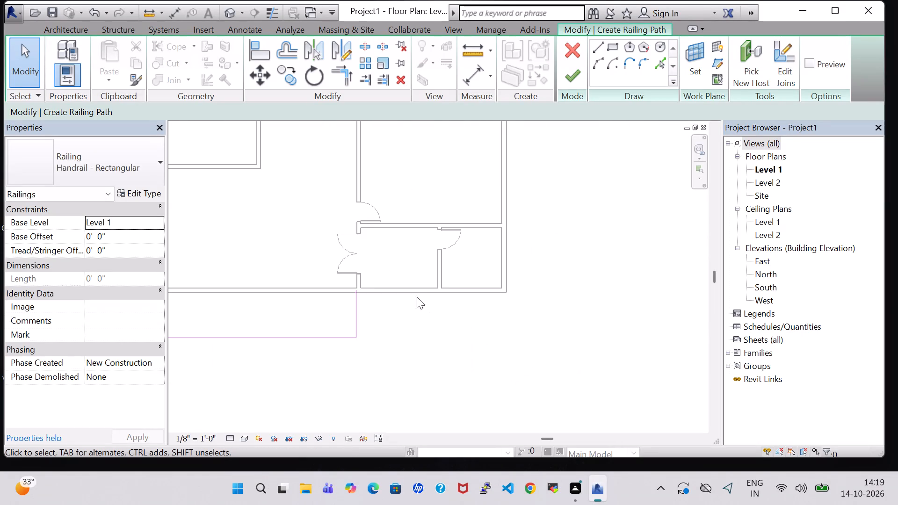
scroll(426, 302, down, 1)
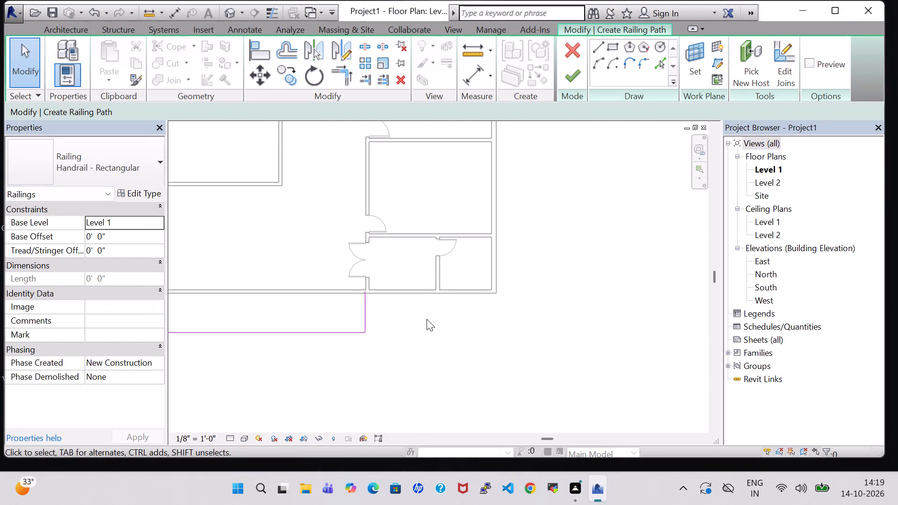
scroll(427, 319, down, 1)
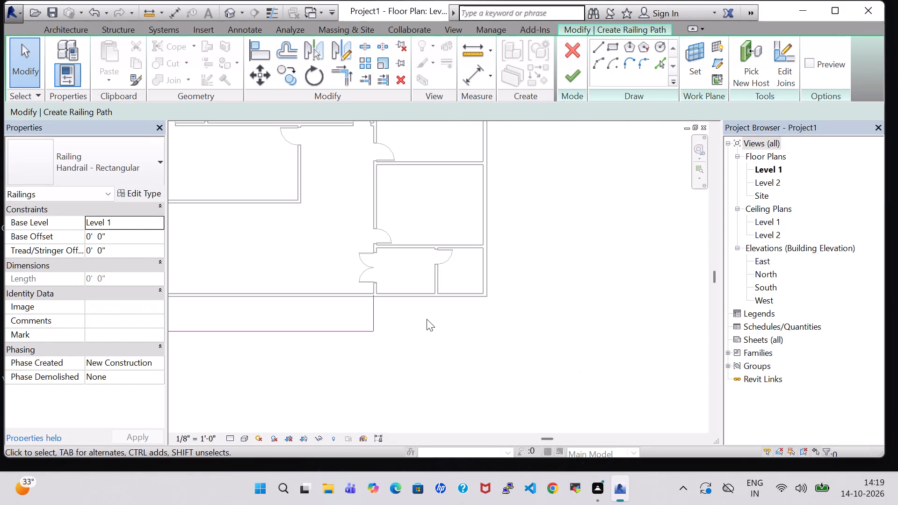
middle_drag(427, 319, 477, 329)
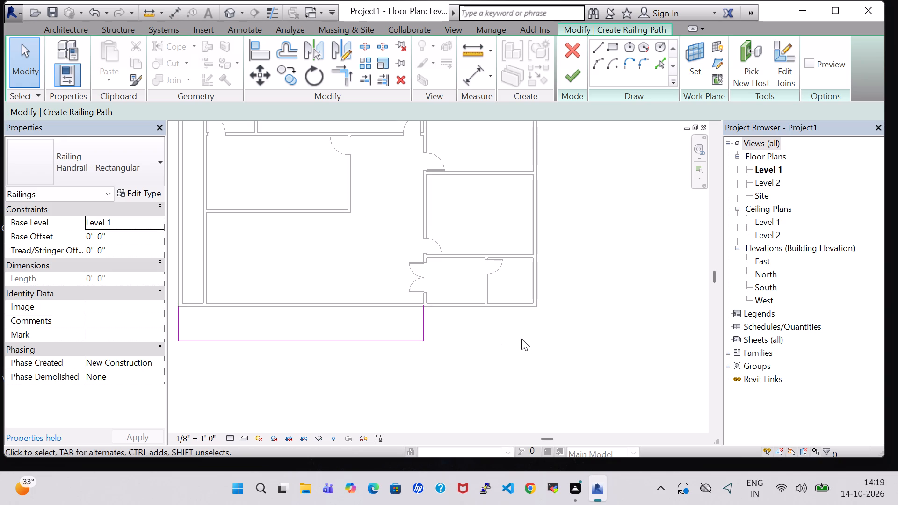
middle_drag(521, 339, 675, 355)
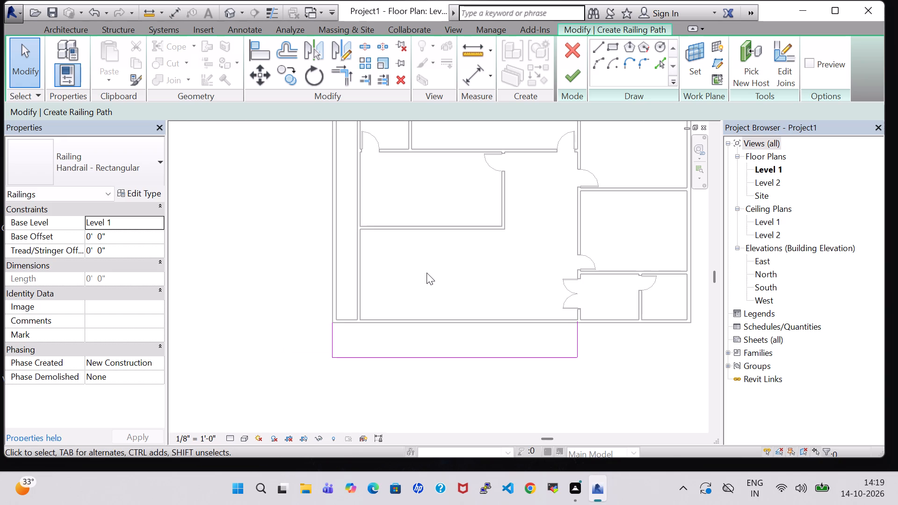
scroll(427, 274, down, 3)
middle_drag(427, 274, 420, 403)
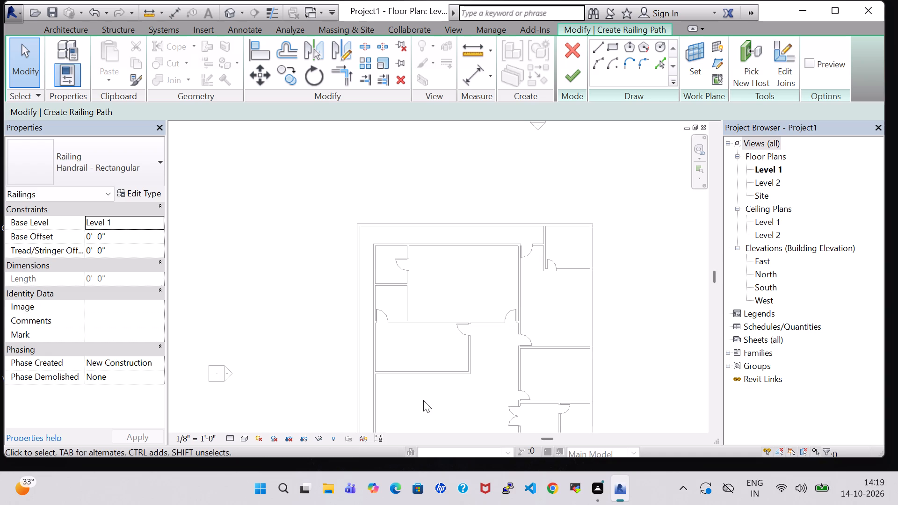
middle_drag(440, 270, 469, 224)
scroll(469, 224, up, 1)
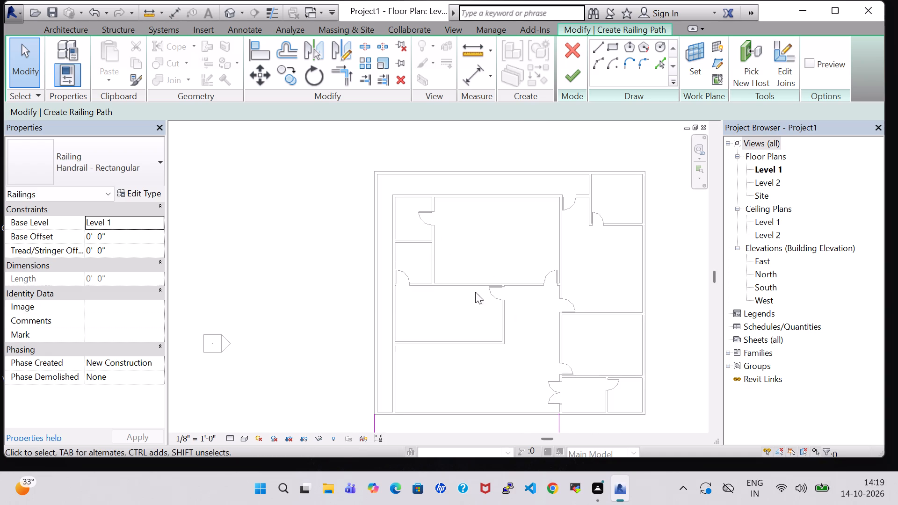
middle_drag(472, 373, 473, 283)
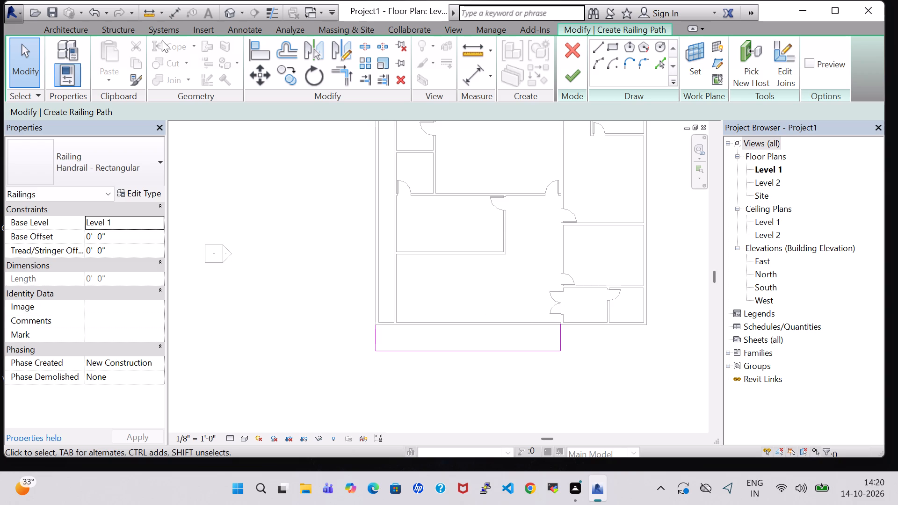
middle_drag(500, 276, 497, 309)
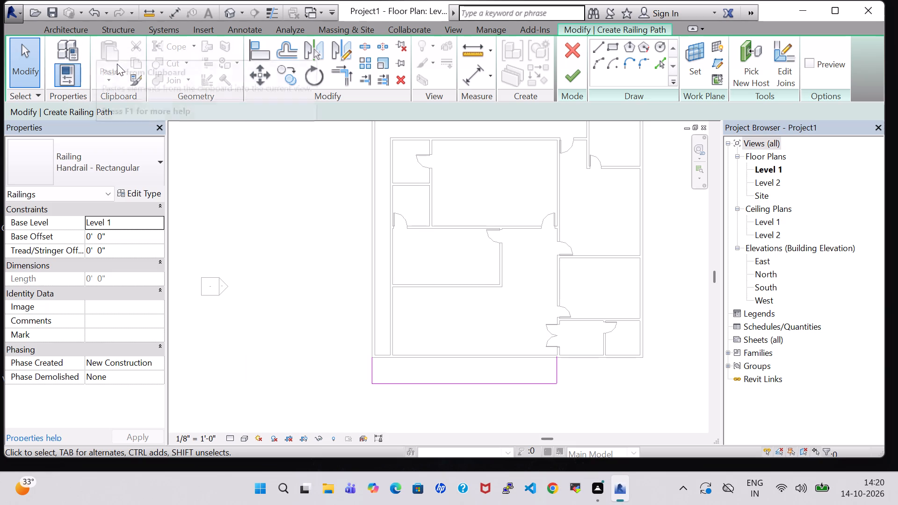
Finish the railing path sketch along the front of the house.
click(78, 27)
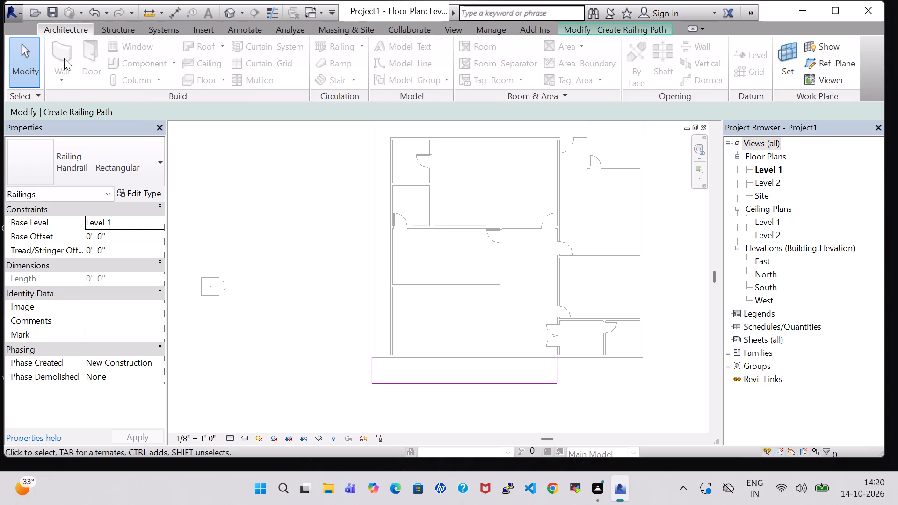
key(Escape)
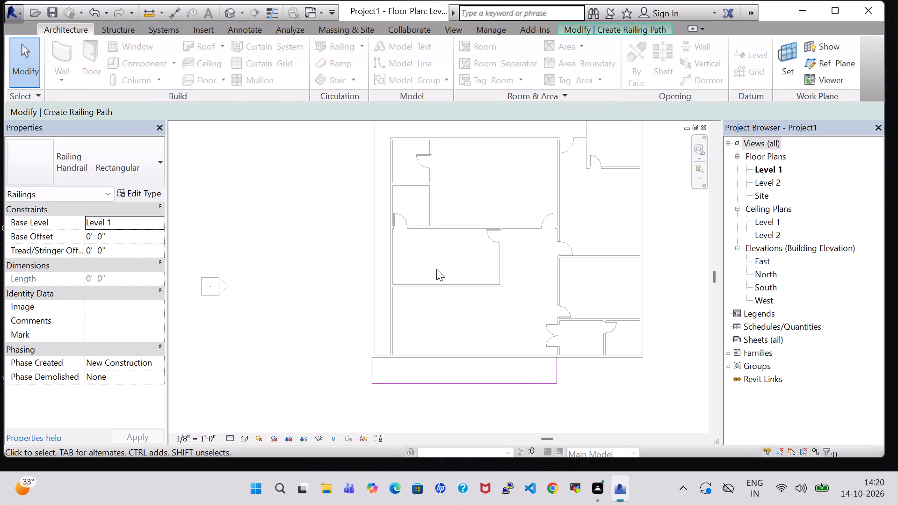
click(521, 381)
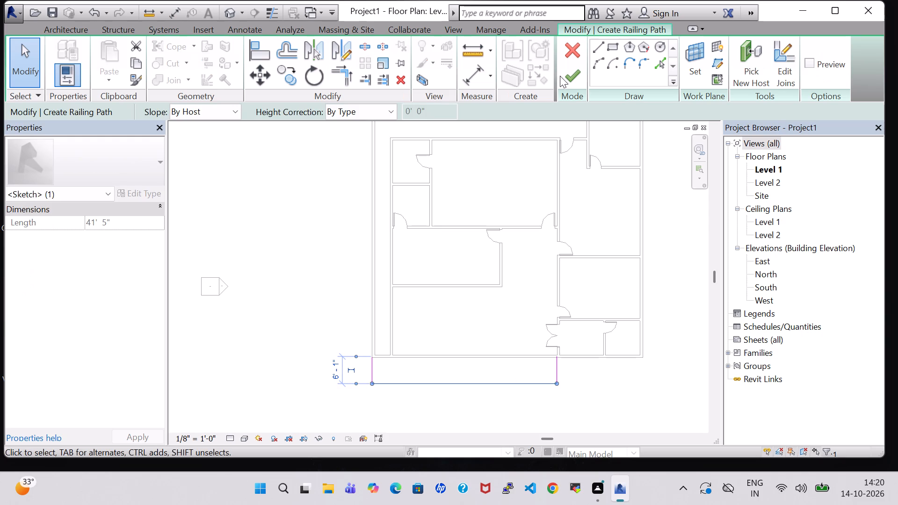
click(578, 85)
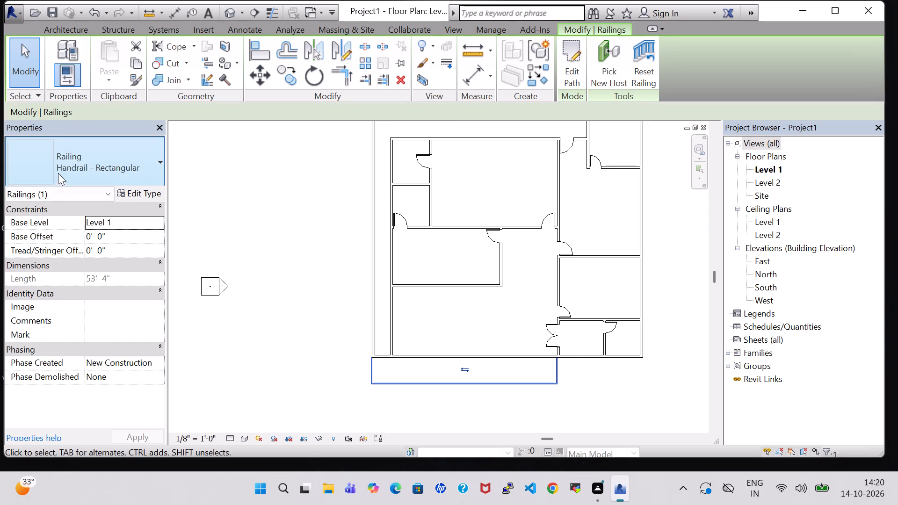
Change the front railing's type to Glass Panel - Bottom Fill.
click(68, 171)
click(69, 226)
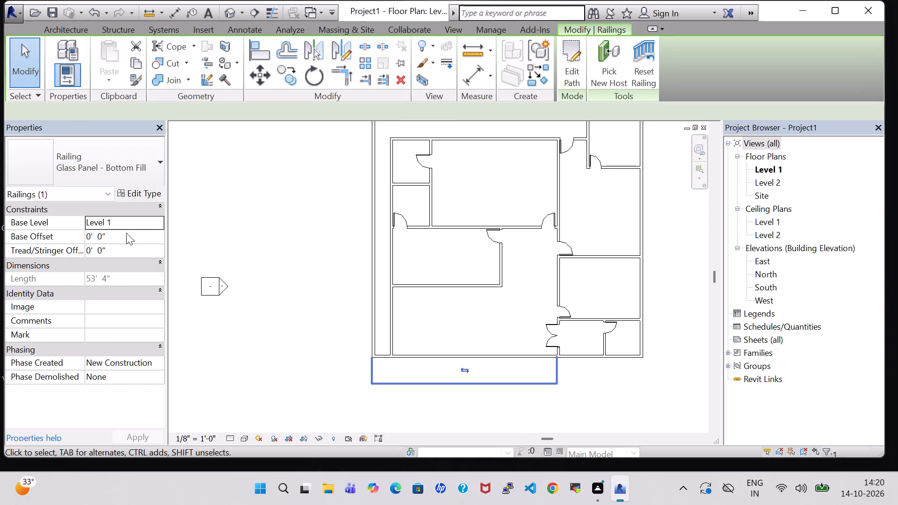
click(287, 247)
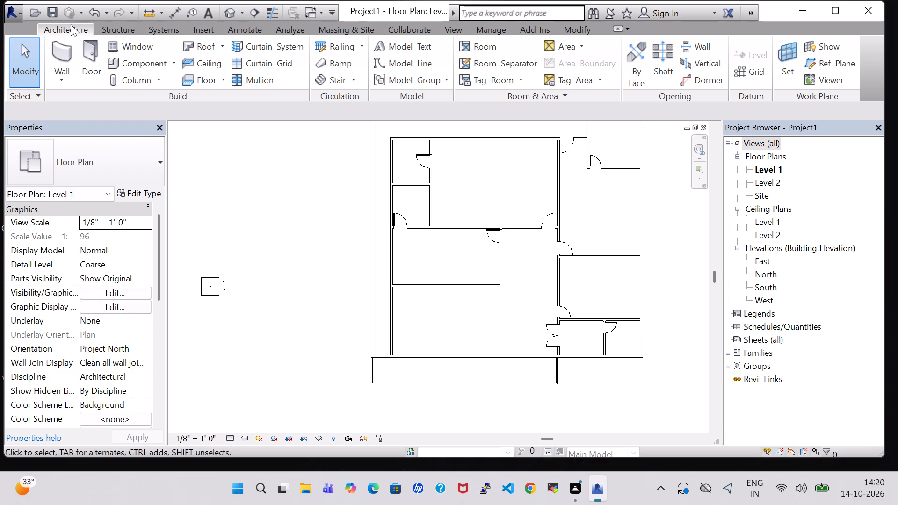
Draw a horizontal INNER WALL about 12'-2" long from the left vertical inner wall, aligned with the wall above the double-door room.
click(69, 55)
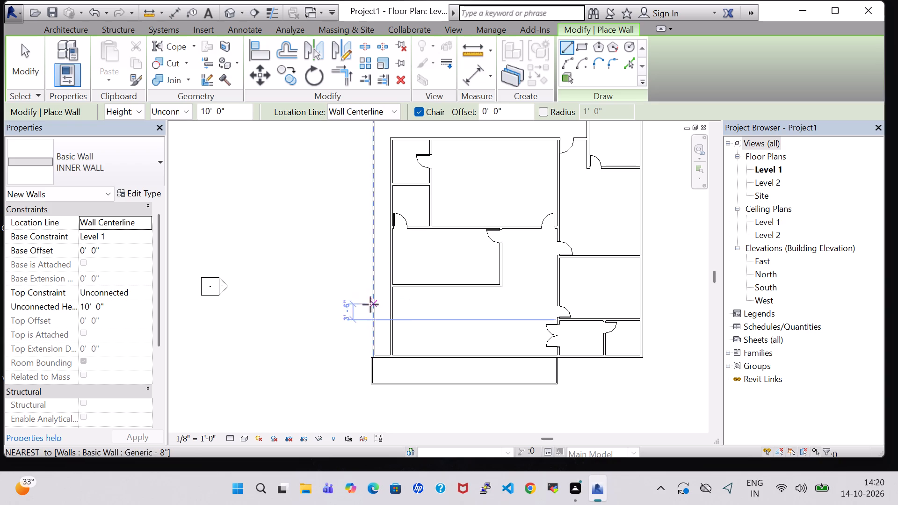
click(391, 316)
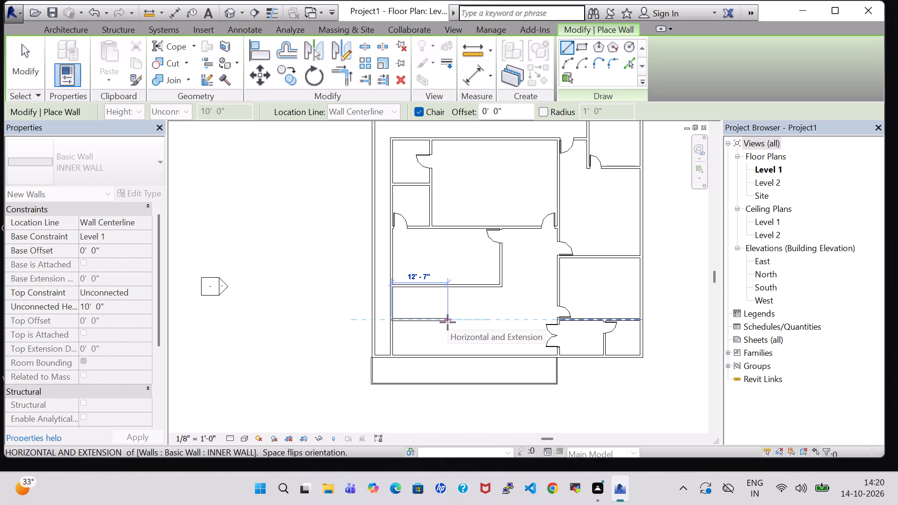
click(446, 323)
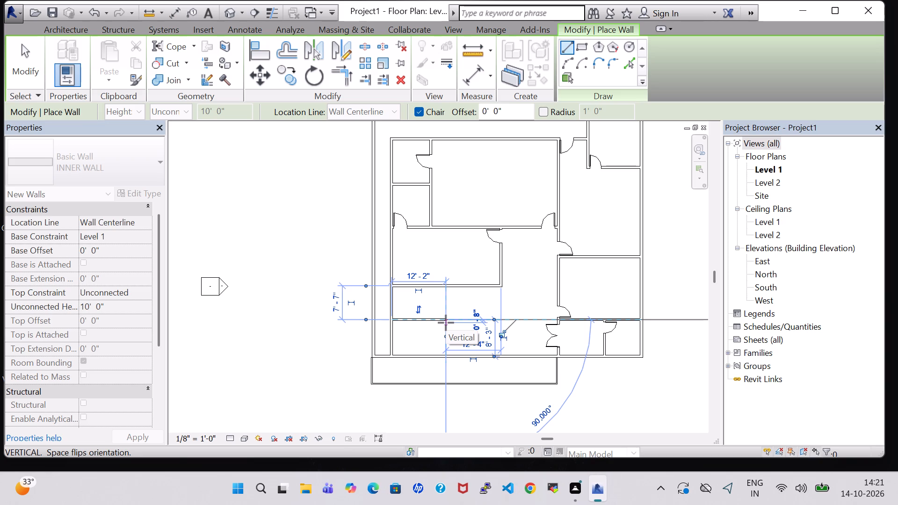
key(Escape)
key(Escape)
Nudge the horizontal inner wall above the new short wall about 3'-4" upward, narrowing the room over it.
click(445, 289)
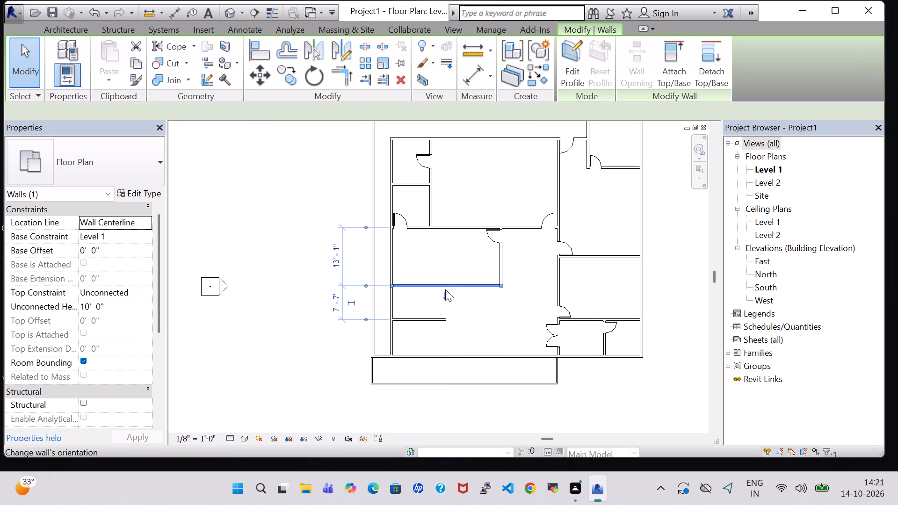
key(Up)
key(Up)
key(Up)
key(Up)
key(Up)
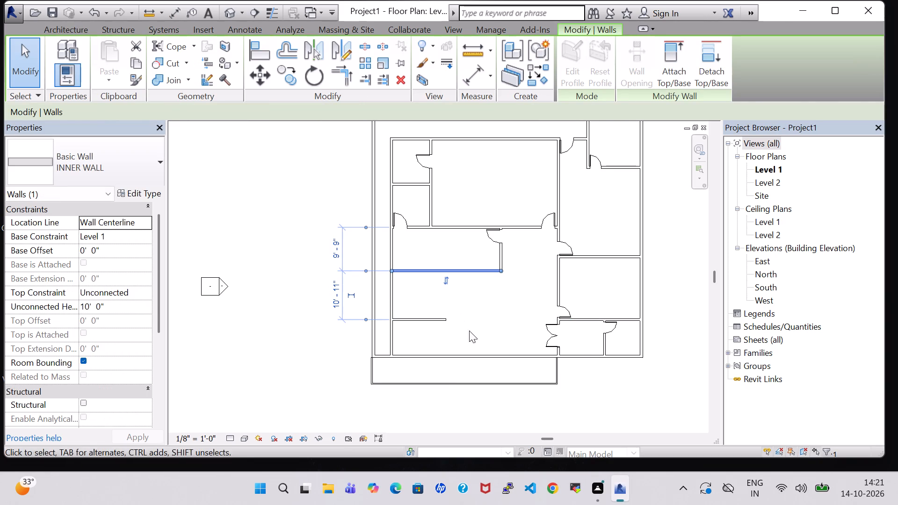
click(612, 402)
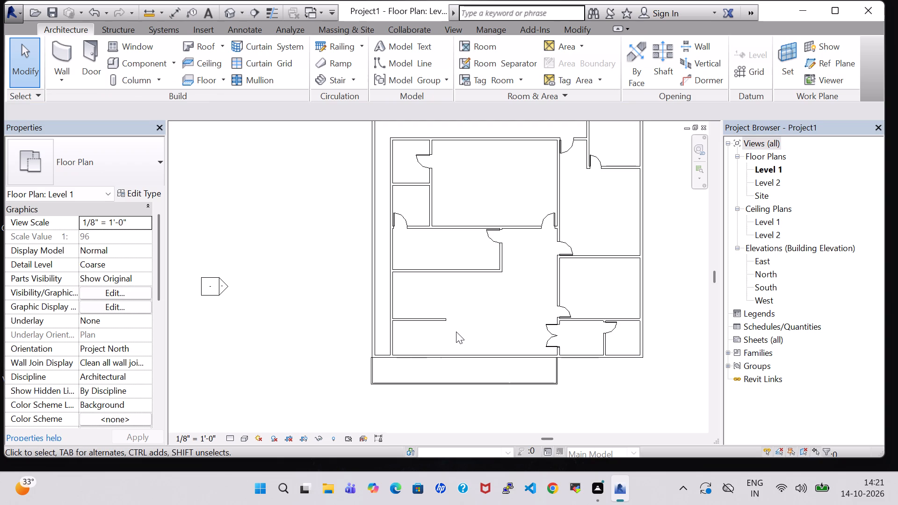
Place a Single-Flush 30" x 80" door near the free end of the new short wall, swinging toward the front wall.
click(94, 56)
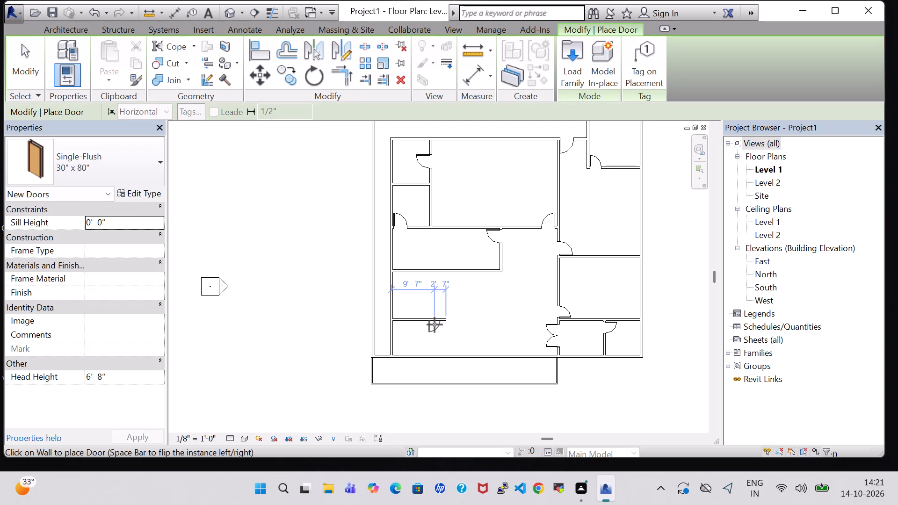
key(space)
scroll(435, 325, up, 2)
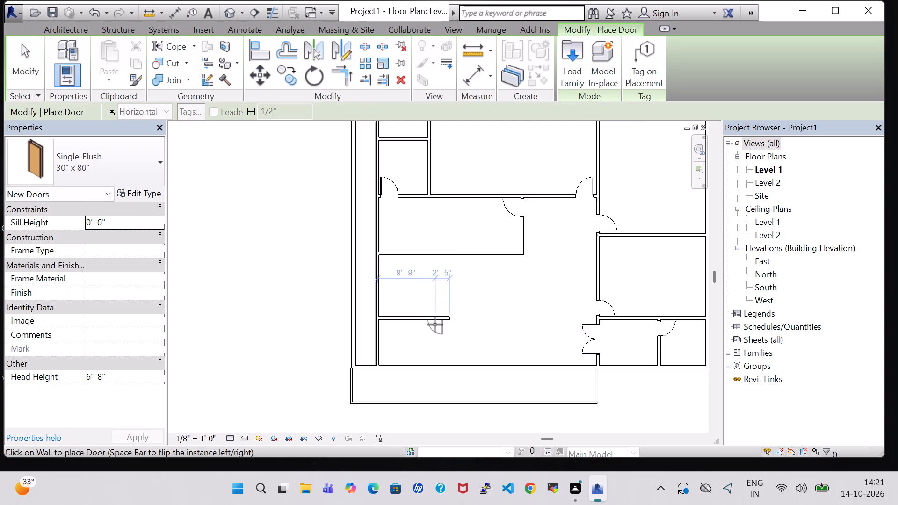
scroll(435, 325, up, 3)
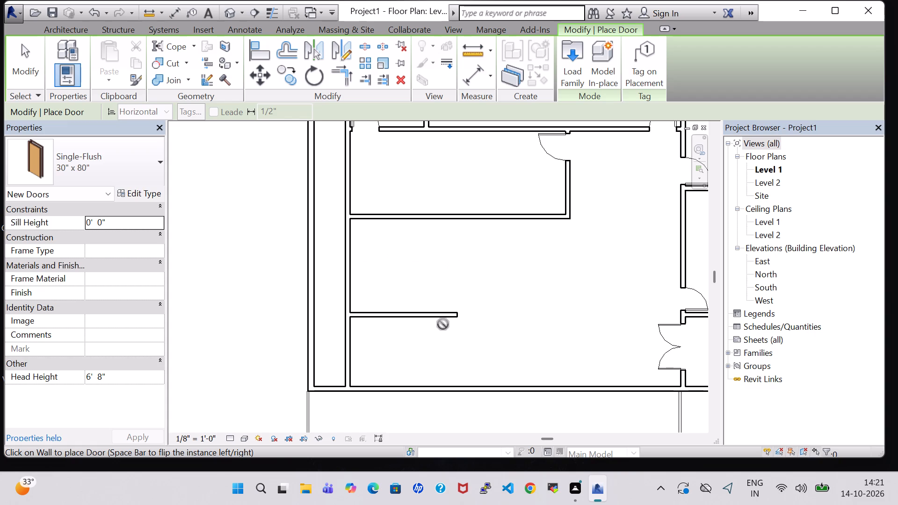
click(443, 321)
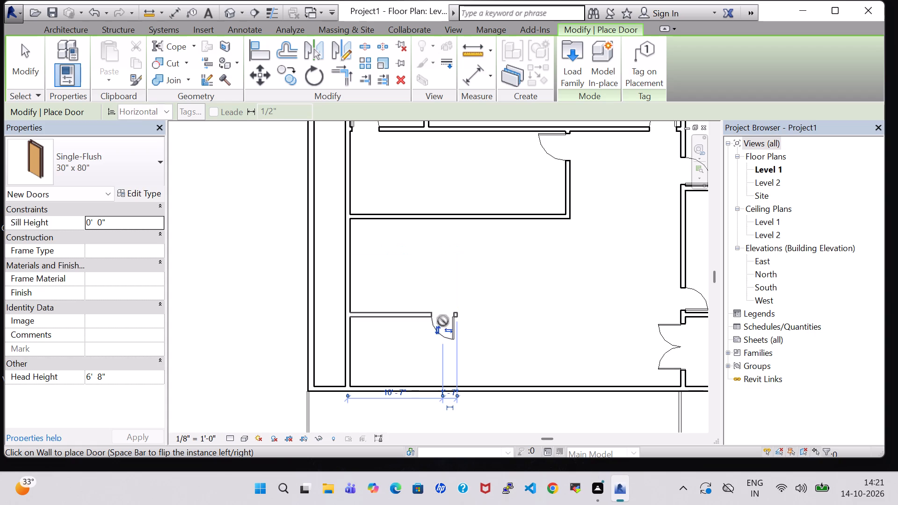
scroll(457, 321, down, 2)
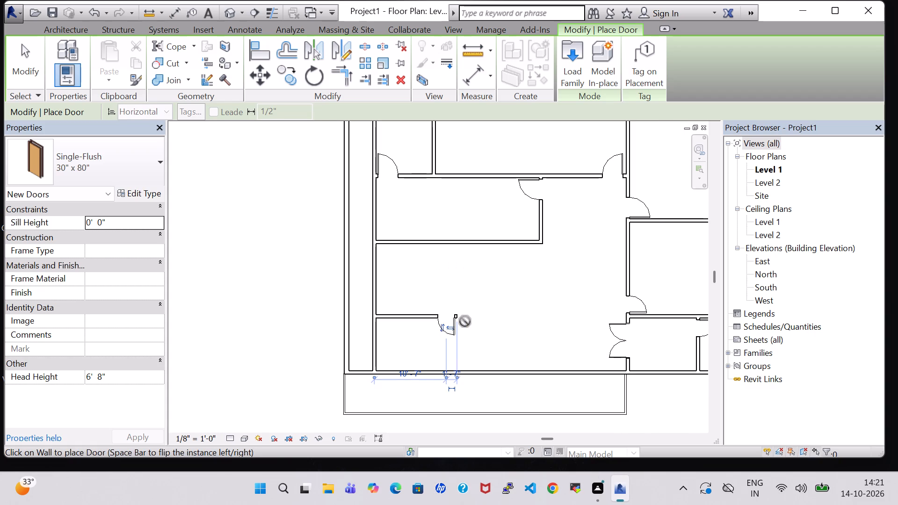
key(Escape)
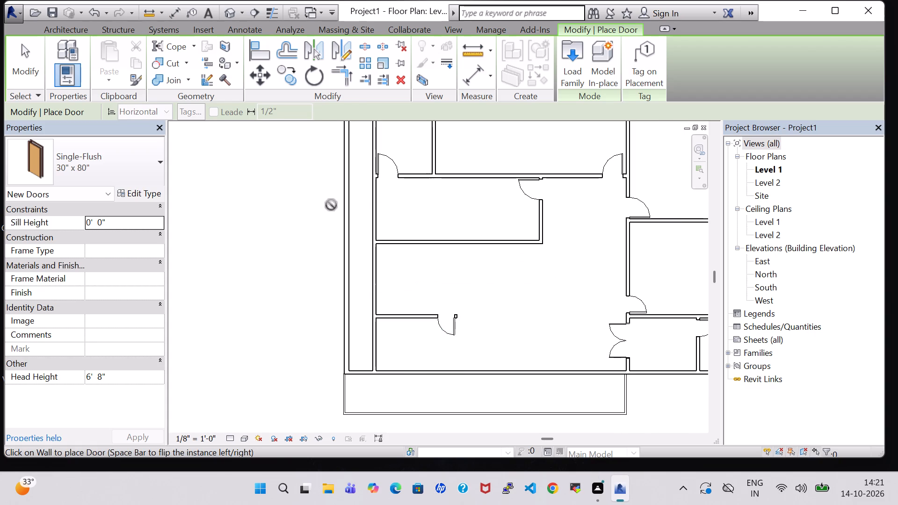
key(Escape)
Draw a vertical INNER WALL about 8'-3" long from the short wall's free end down to the front wall, closing the small room.
click(63, 47)
scroll(460, 277, up, 2)
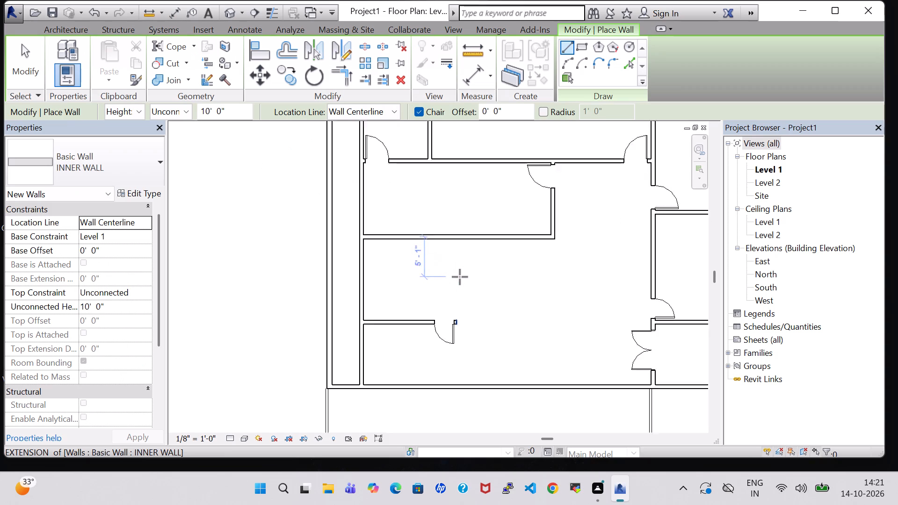
scroll(460, 277, up, 5)
middle_drag(477, 350, 489, 71)
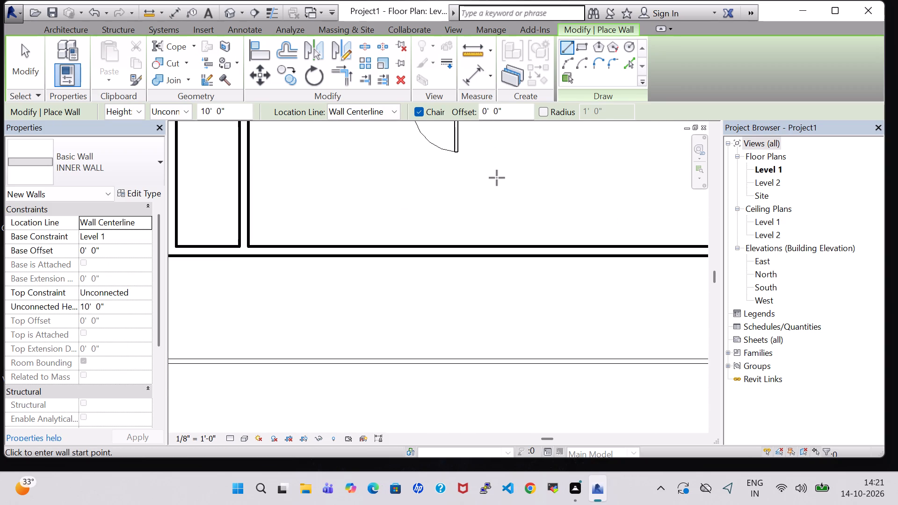
scroll(497, 178, down, 2)
middle_drag(497, 178, 481, 229)
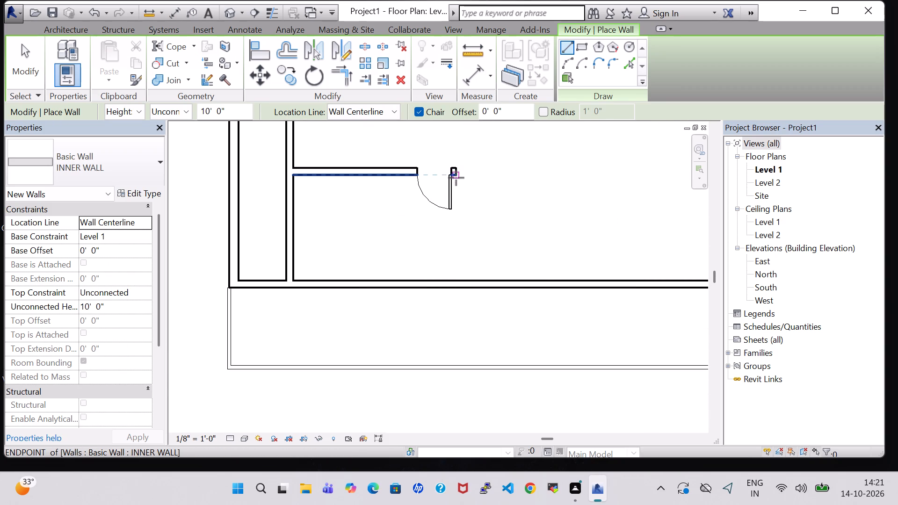
click(454, 177)
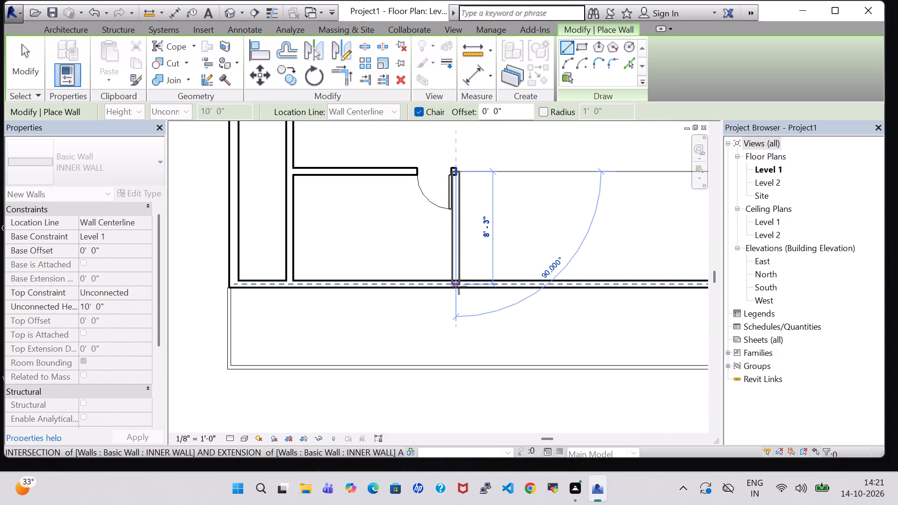
click(459, 287)
key(Escape)
key(Escape)
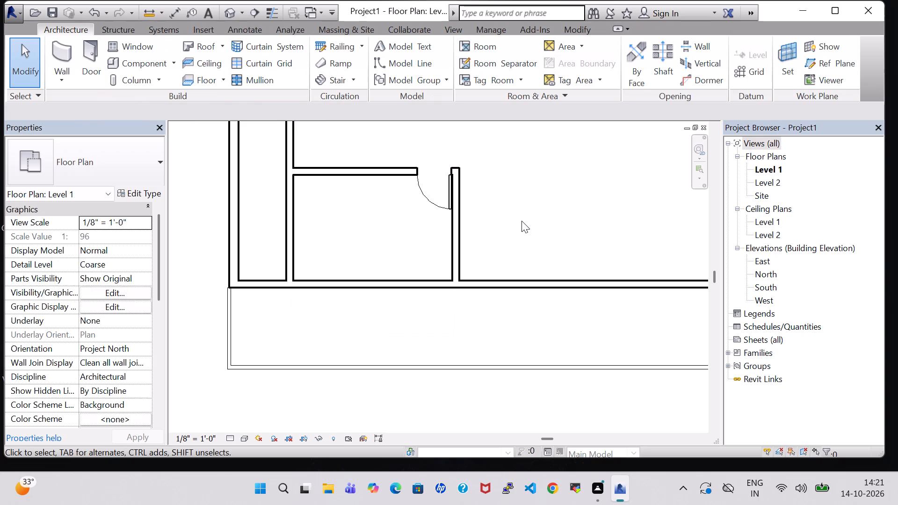
Place a 3'-0" wide U-shape winder stair from Level 1 to Level 2 left of the double door, its turn against the front wall.
scroll(521, 221, down, 4)
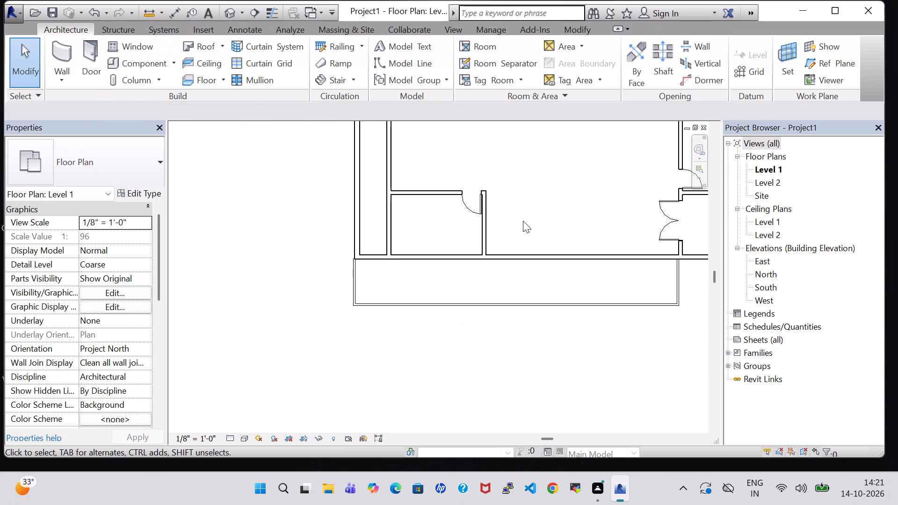
scroll(523, 222, down, 1)
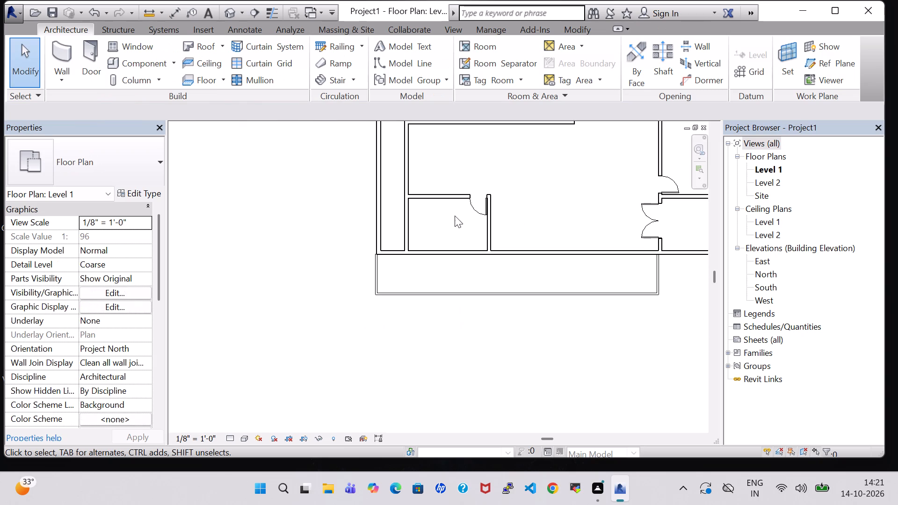
scroll(447, 202, down, 1)
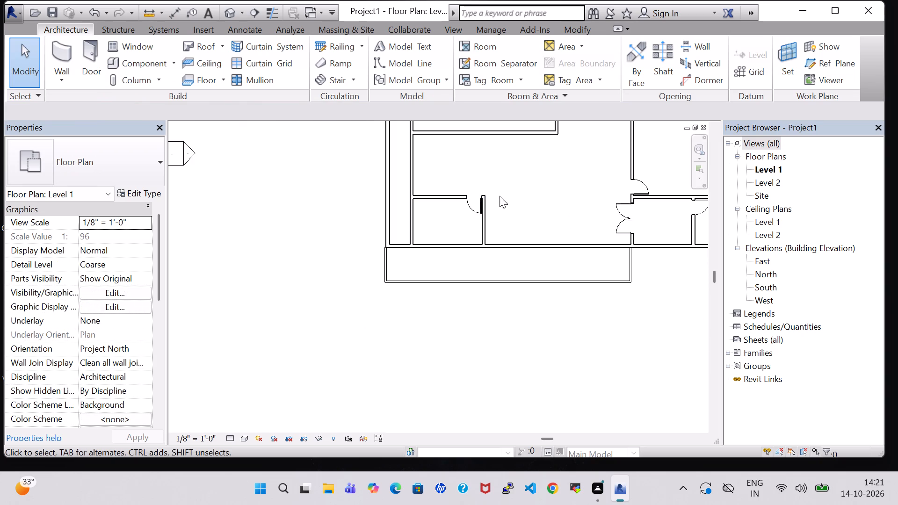
scroll(531, 194, down, 2)
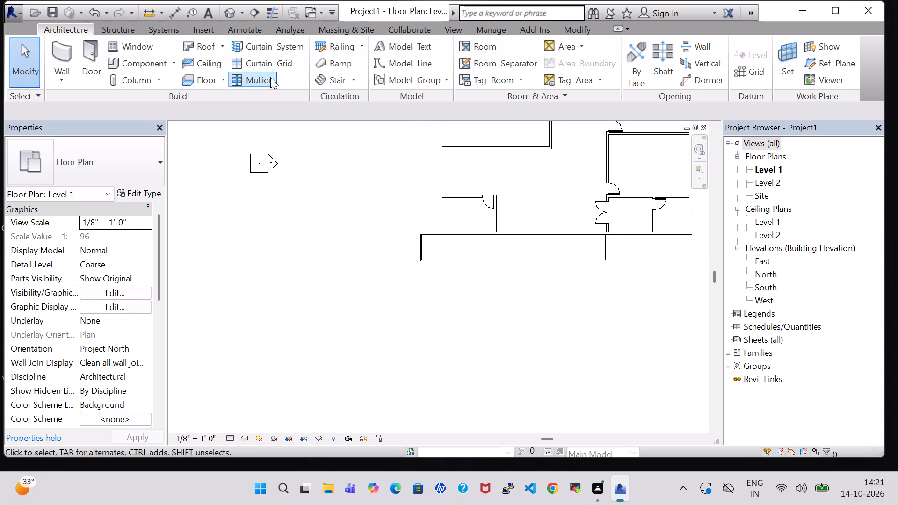
click(325, 85)
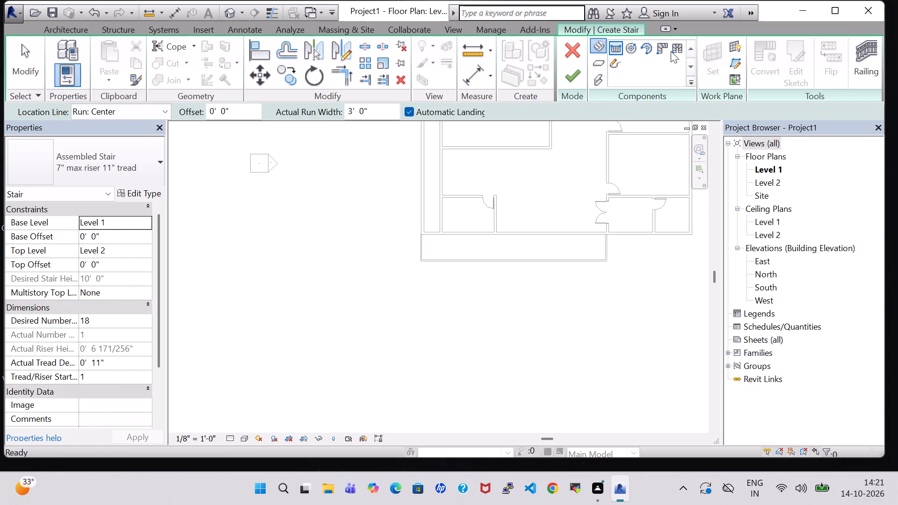
click(650, 49)
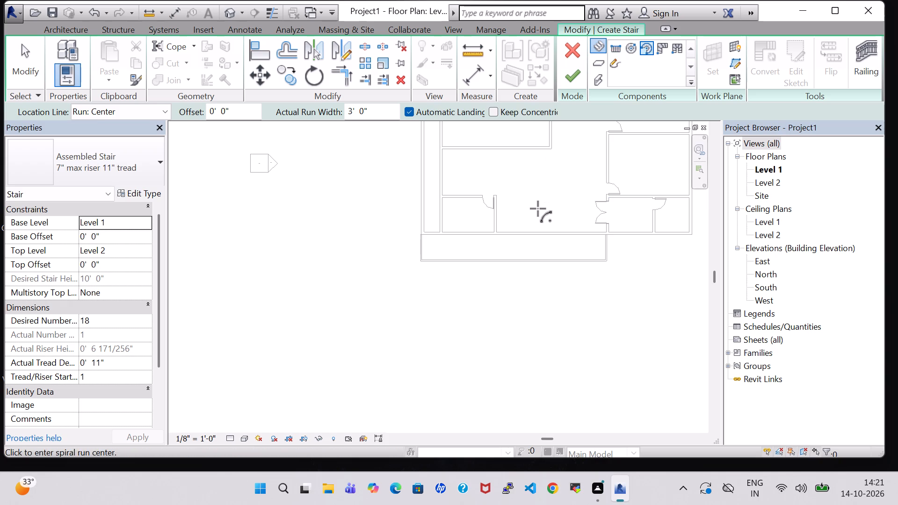
click(680, 43)
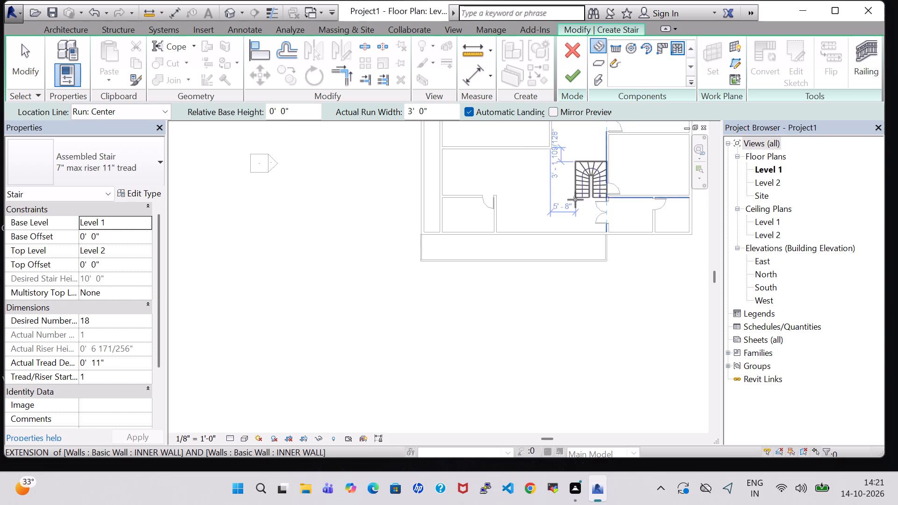
key(space)
key(space)
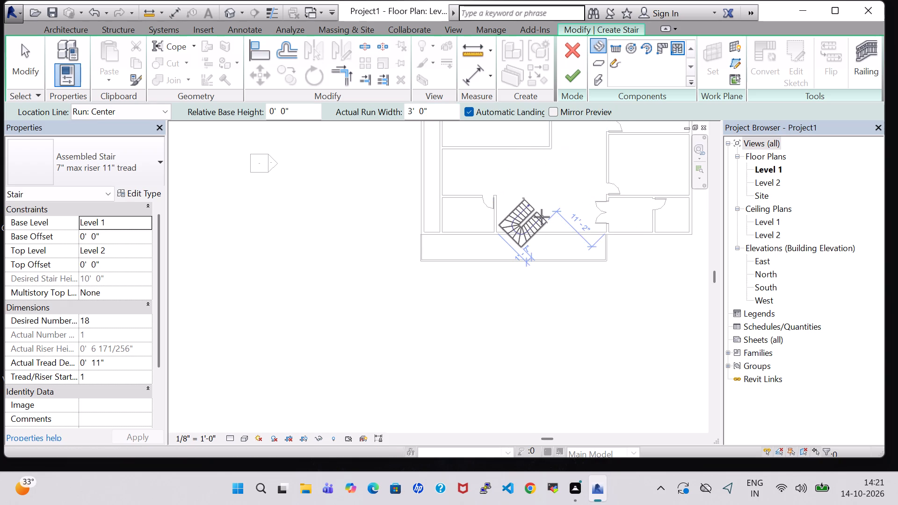
key(space)
key(space)
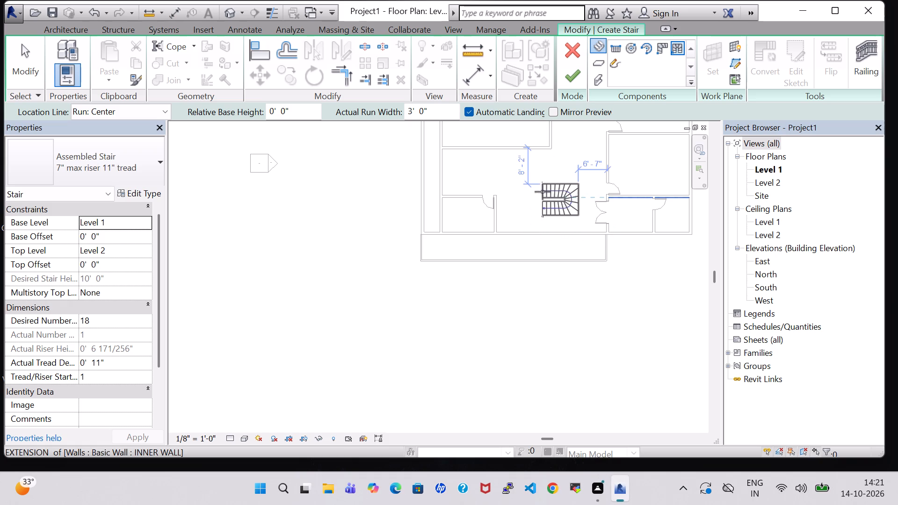
key(space)
key(space)
key(space)
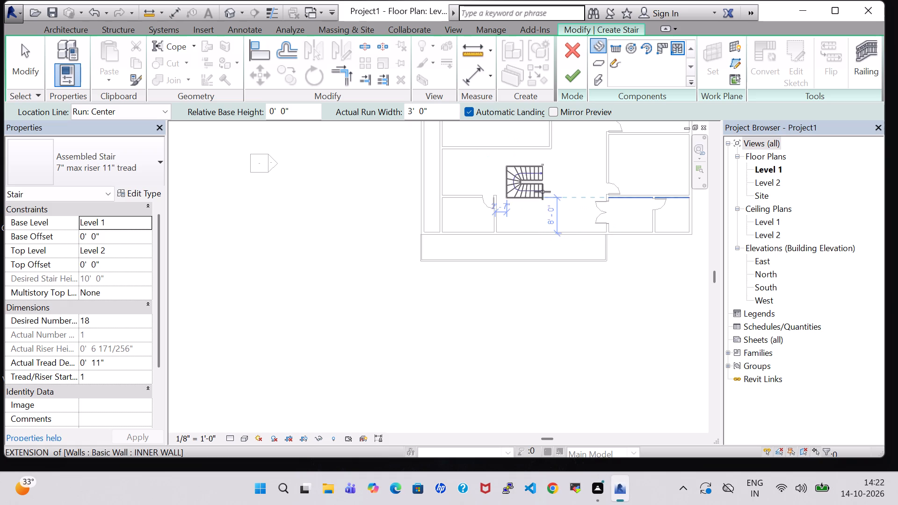
key(space)
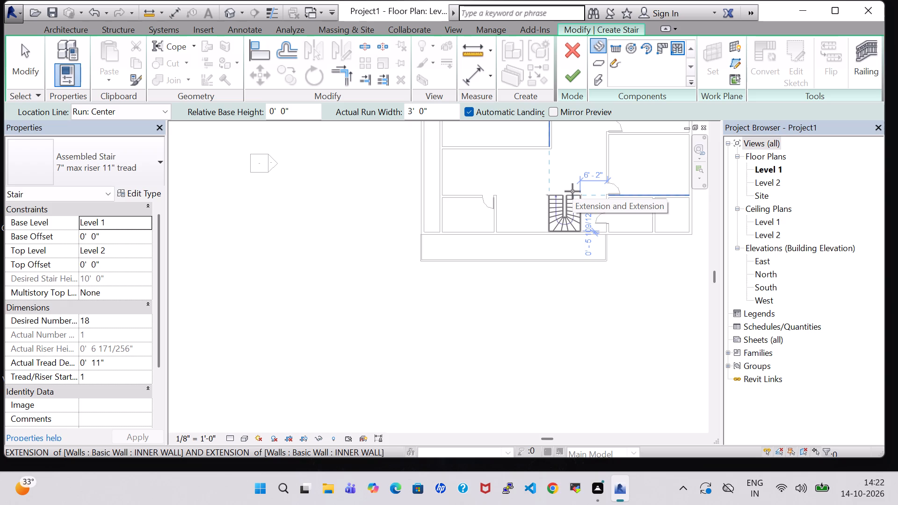
click(572, 191)
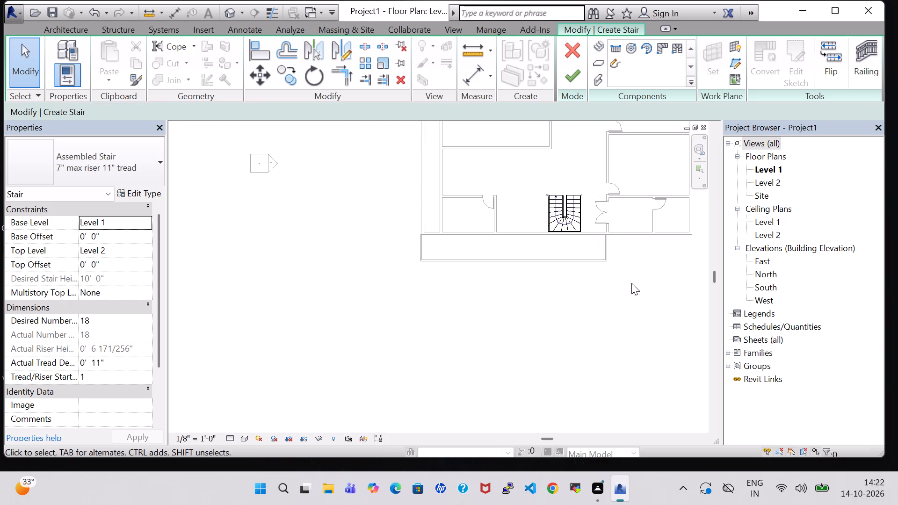
key(Escape)
key(Escape)
Check the stair's placement within the whole floor plan and finish the stair.
scroll(634, 201, down, 1)
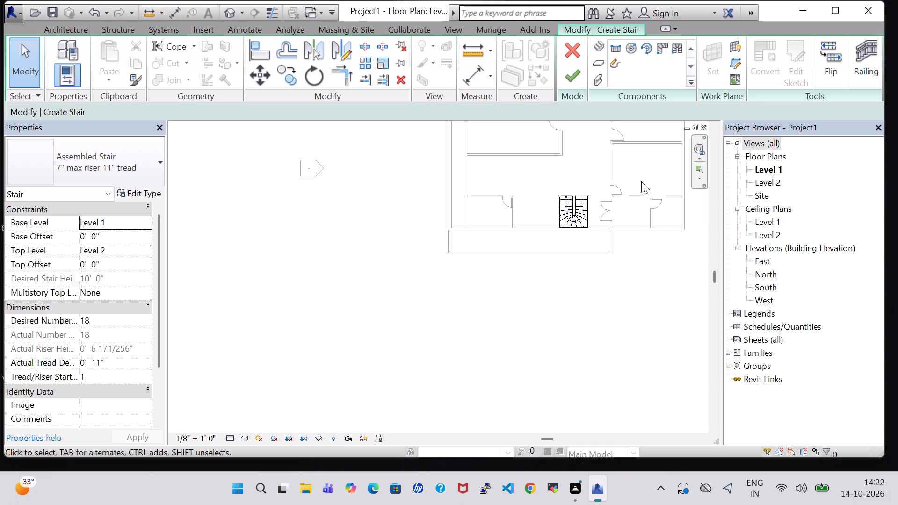
middle_drag(641, 181, 629, 306)
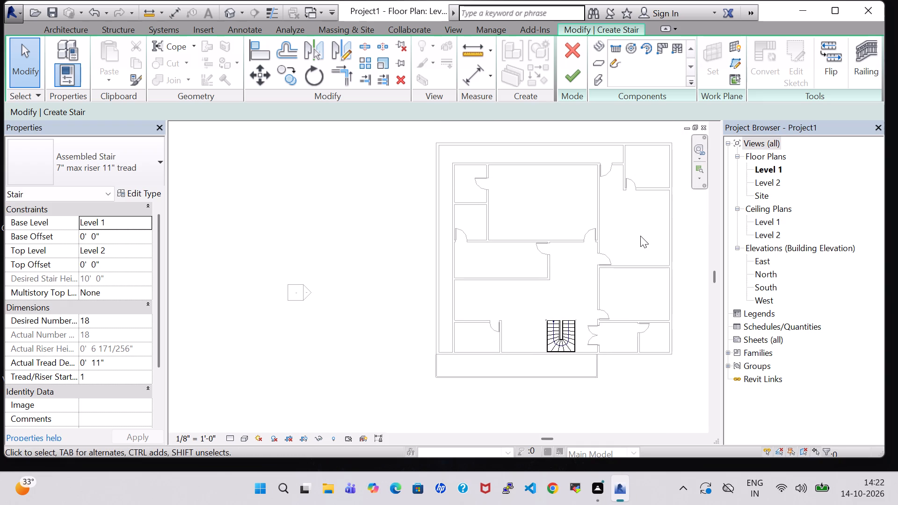
scroll(640, 236, up, 1)
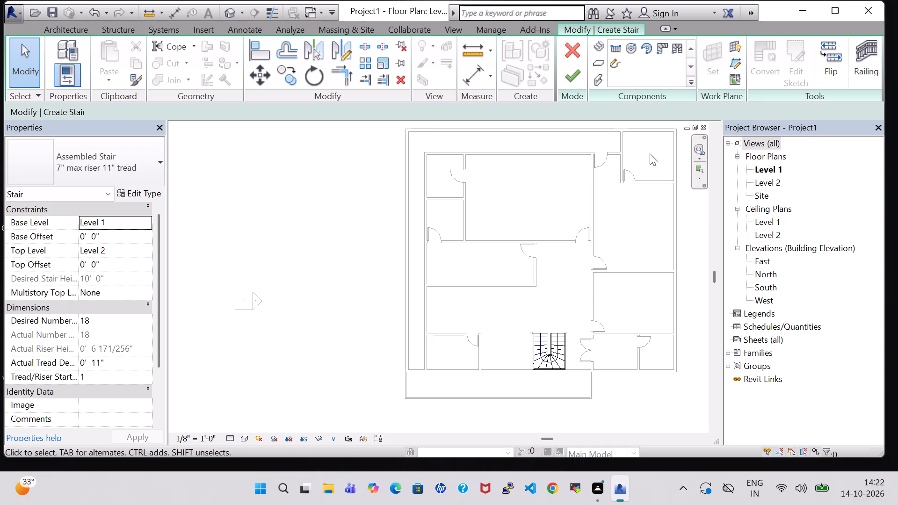
click(569, 84)
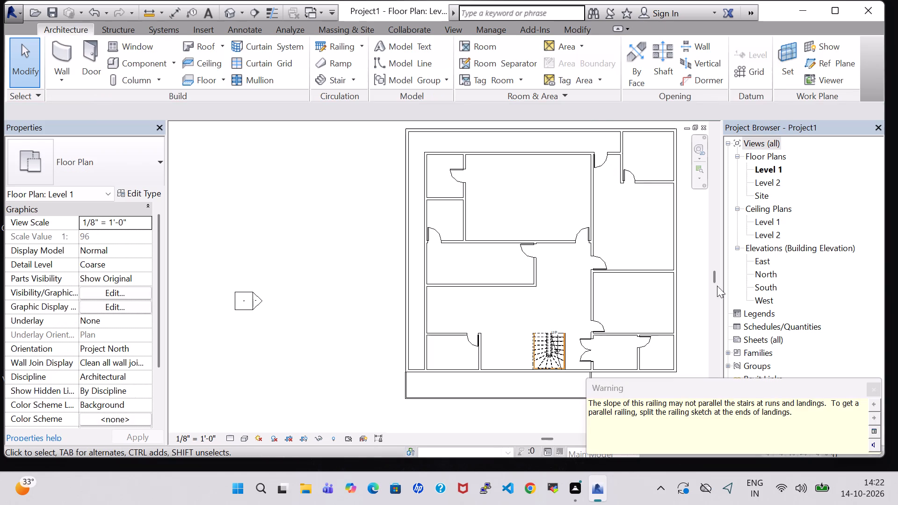
click(877, 389)
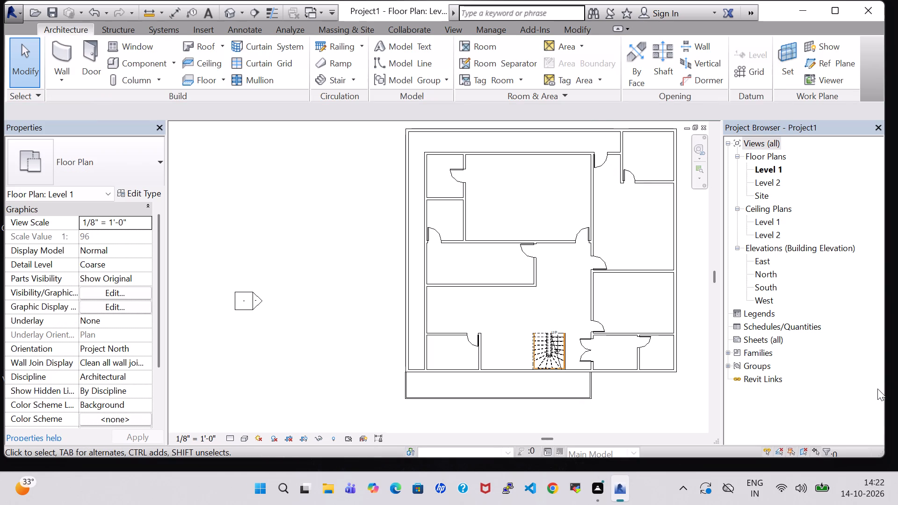
Nudge the winder stair slightly along the front wall toward the double door.
key(Right)
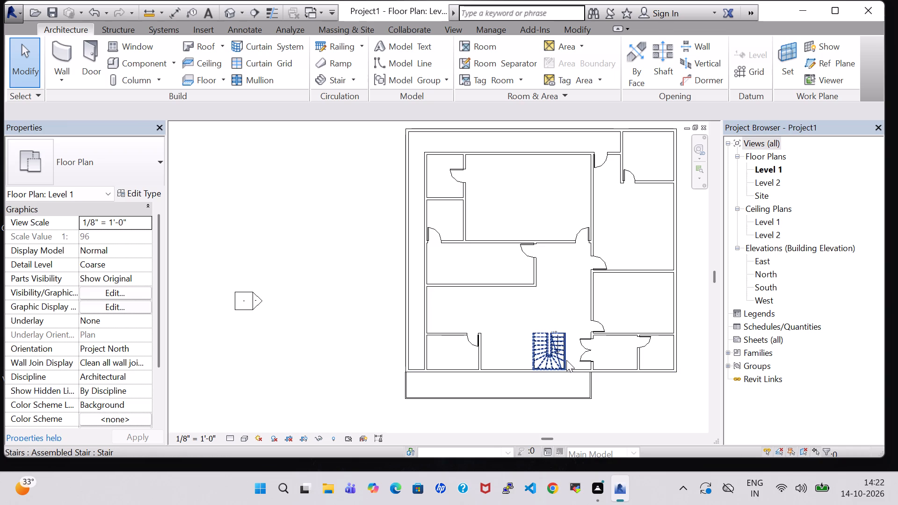
click(566, 360)
key(Right)
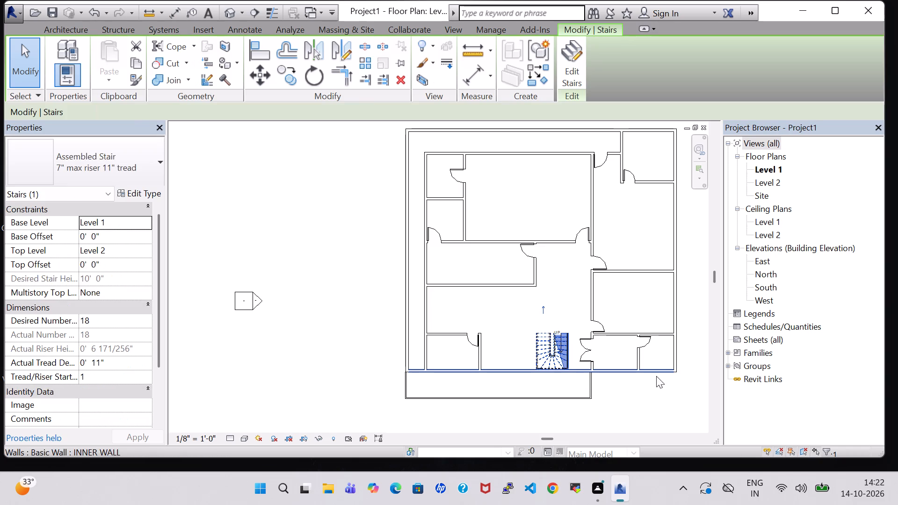
key(Right)
click(643, 398)
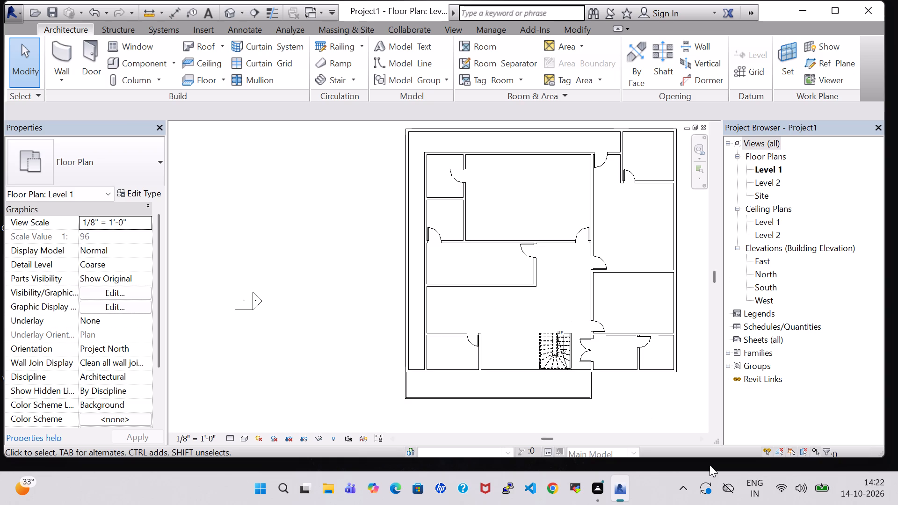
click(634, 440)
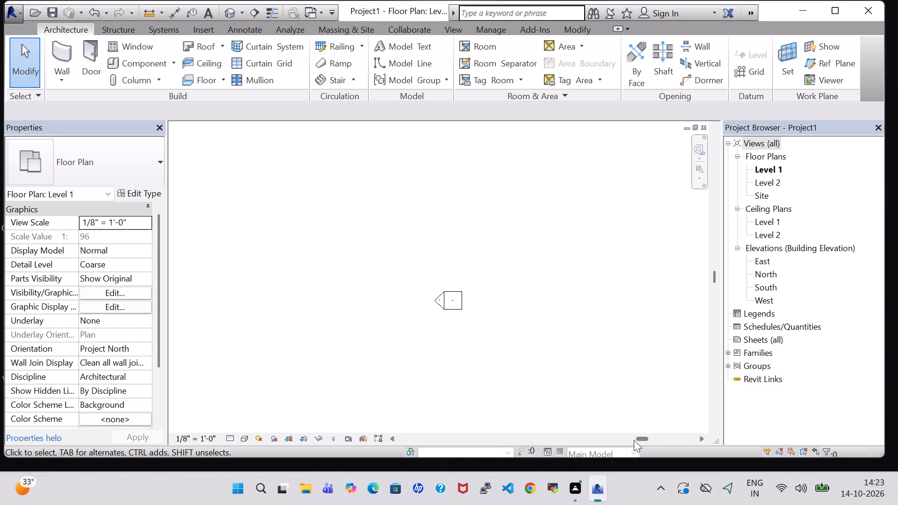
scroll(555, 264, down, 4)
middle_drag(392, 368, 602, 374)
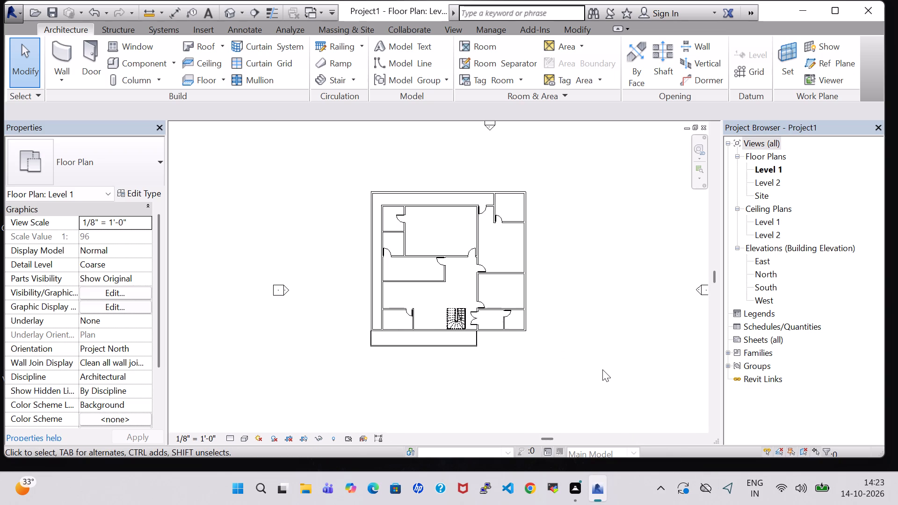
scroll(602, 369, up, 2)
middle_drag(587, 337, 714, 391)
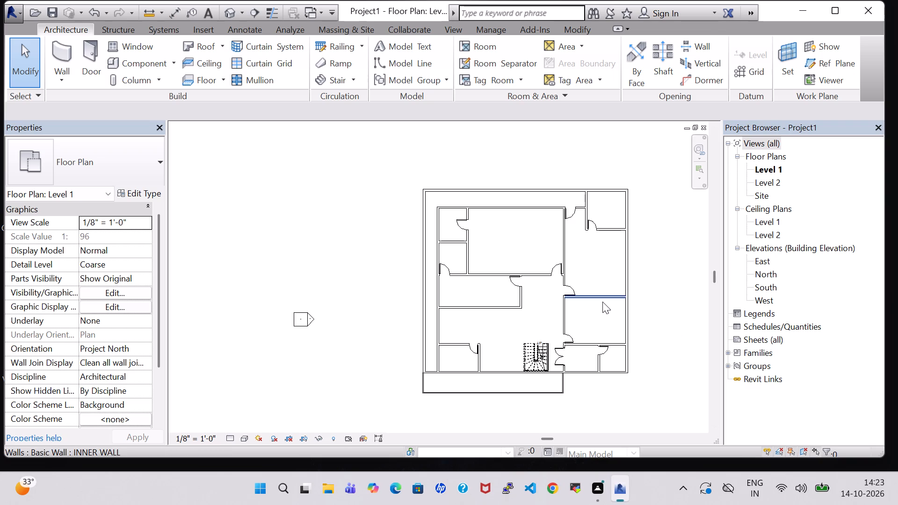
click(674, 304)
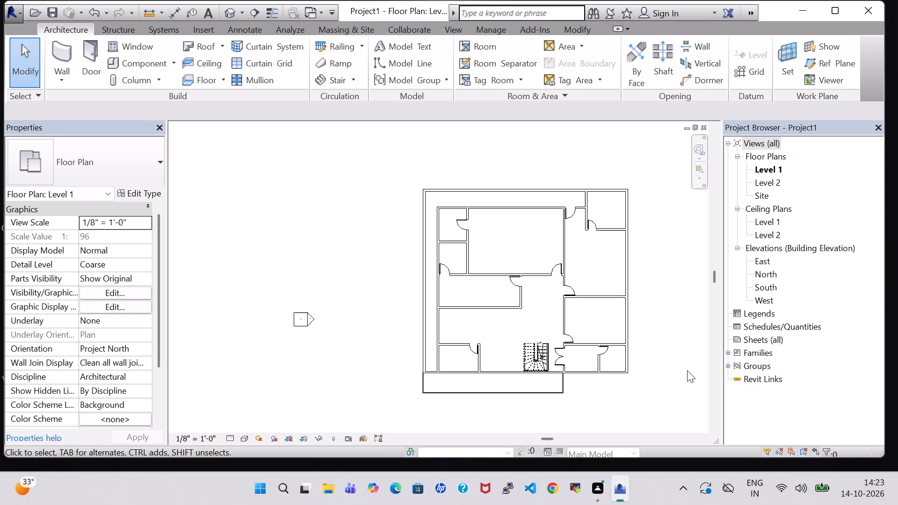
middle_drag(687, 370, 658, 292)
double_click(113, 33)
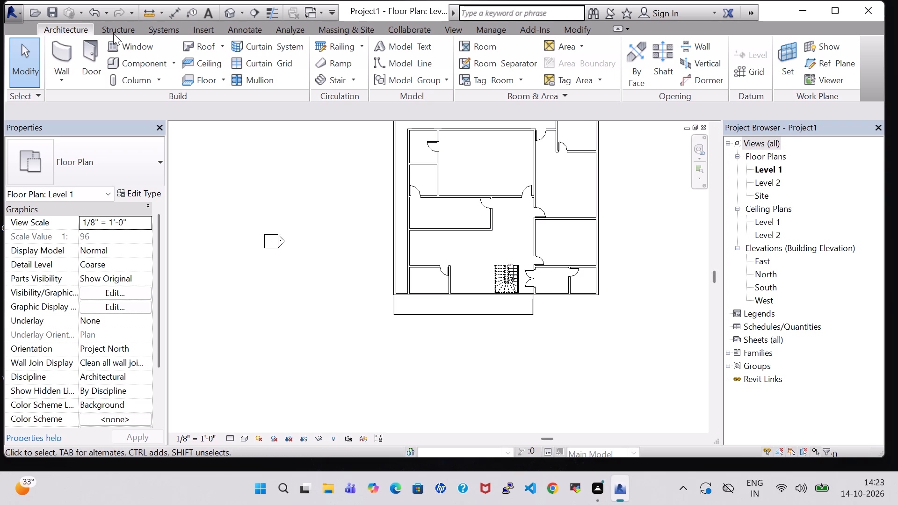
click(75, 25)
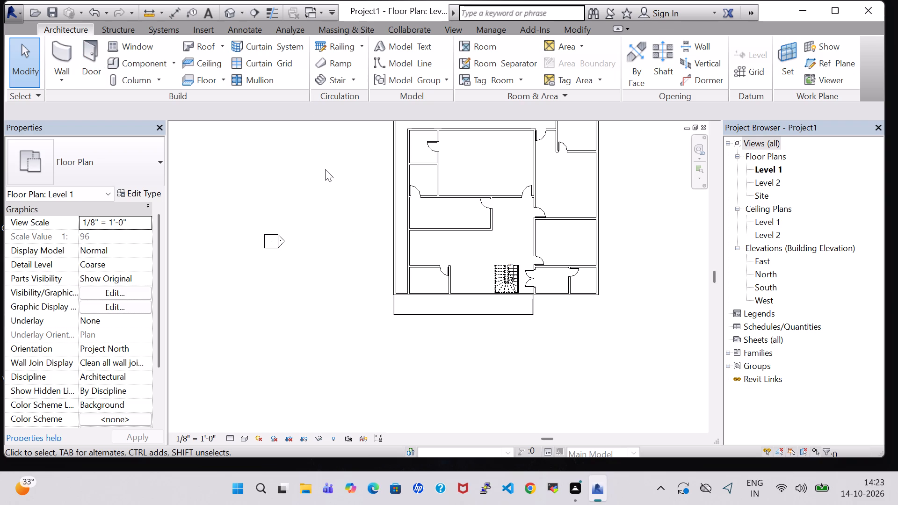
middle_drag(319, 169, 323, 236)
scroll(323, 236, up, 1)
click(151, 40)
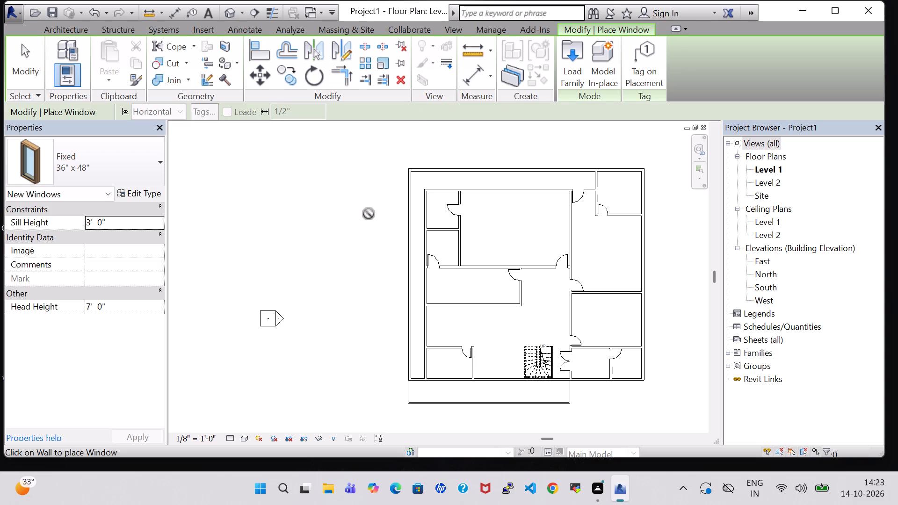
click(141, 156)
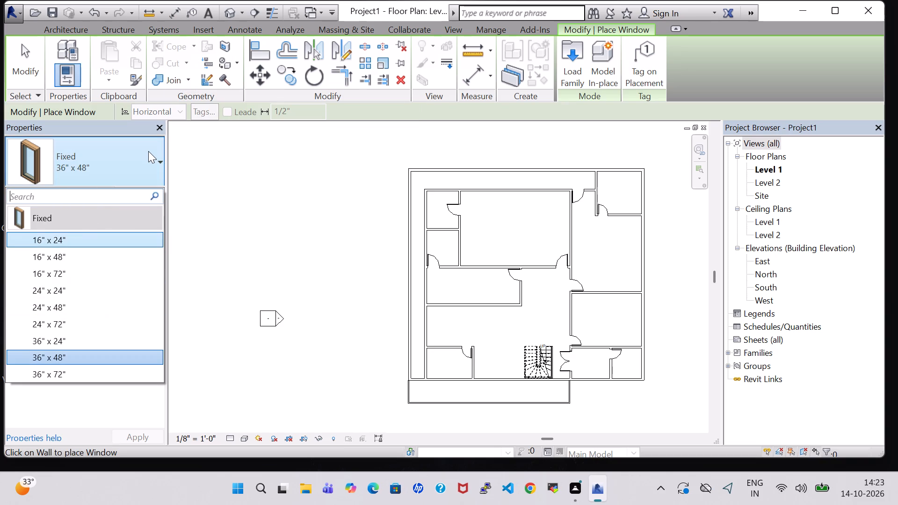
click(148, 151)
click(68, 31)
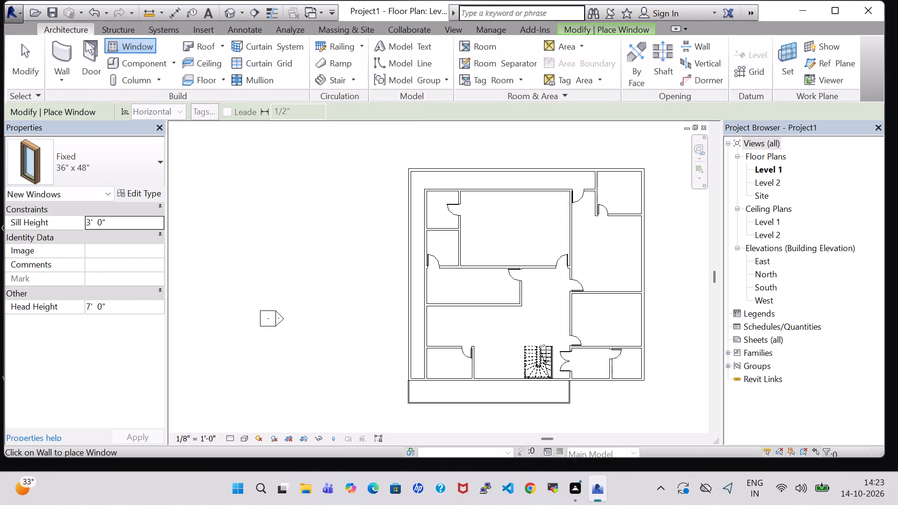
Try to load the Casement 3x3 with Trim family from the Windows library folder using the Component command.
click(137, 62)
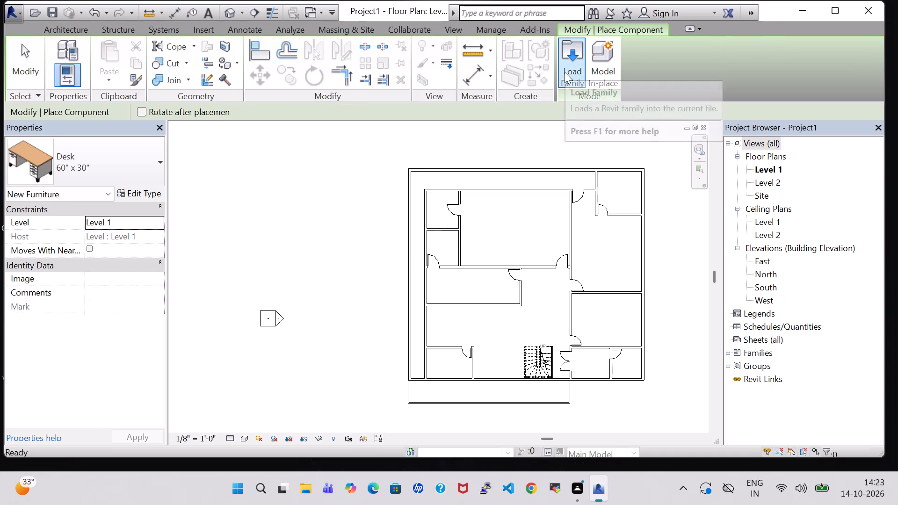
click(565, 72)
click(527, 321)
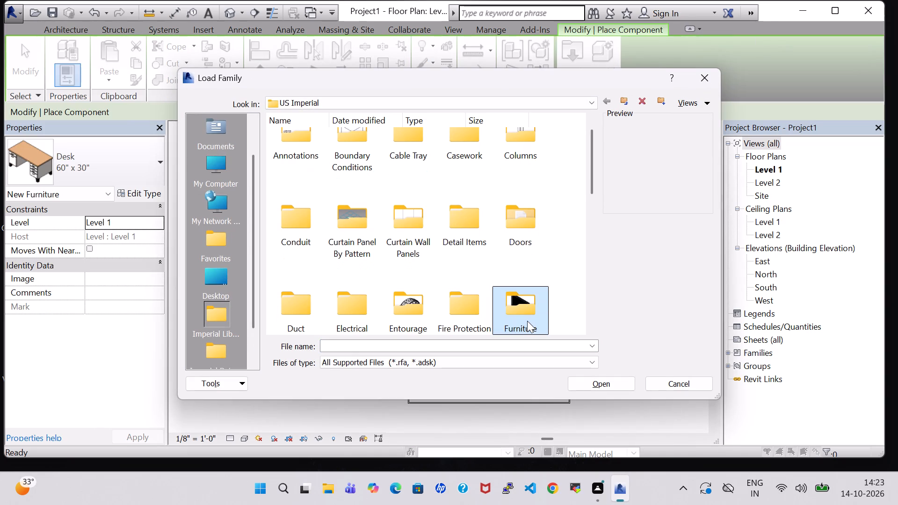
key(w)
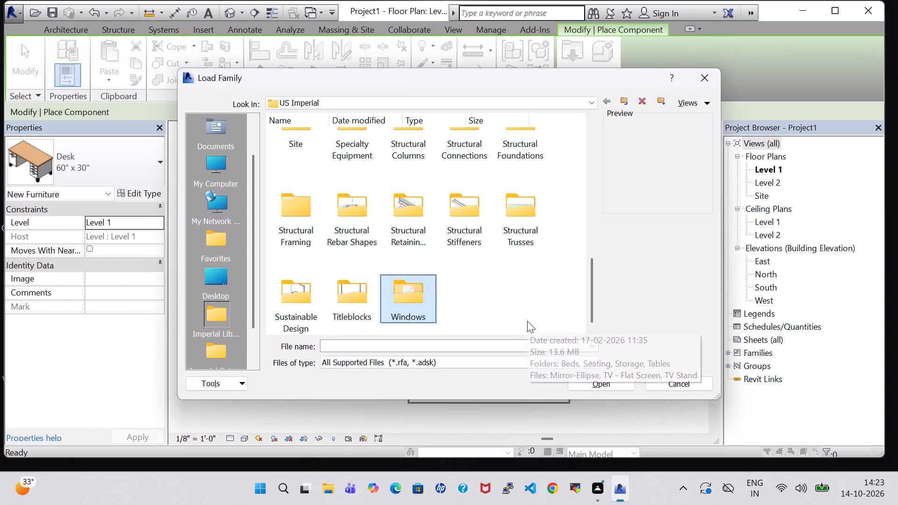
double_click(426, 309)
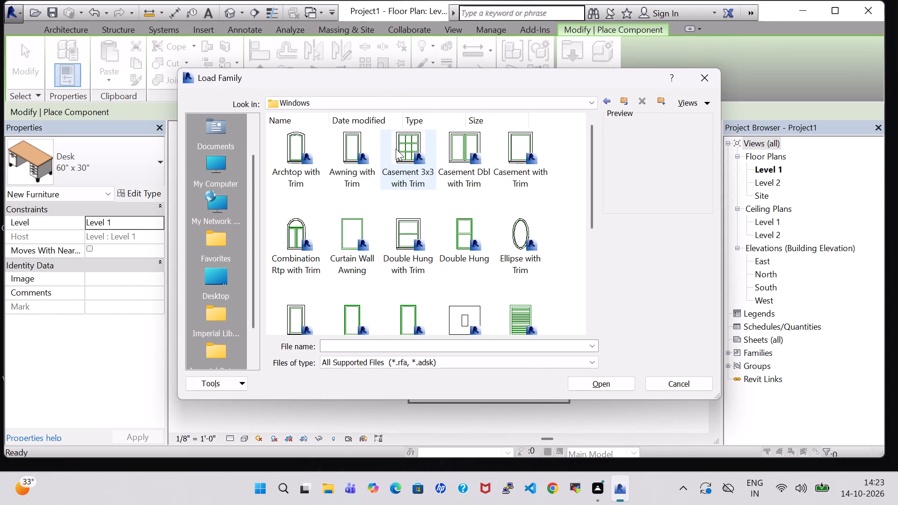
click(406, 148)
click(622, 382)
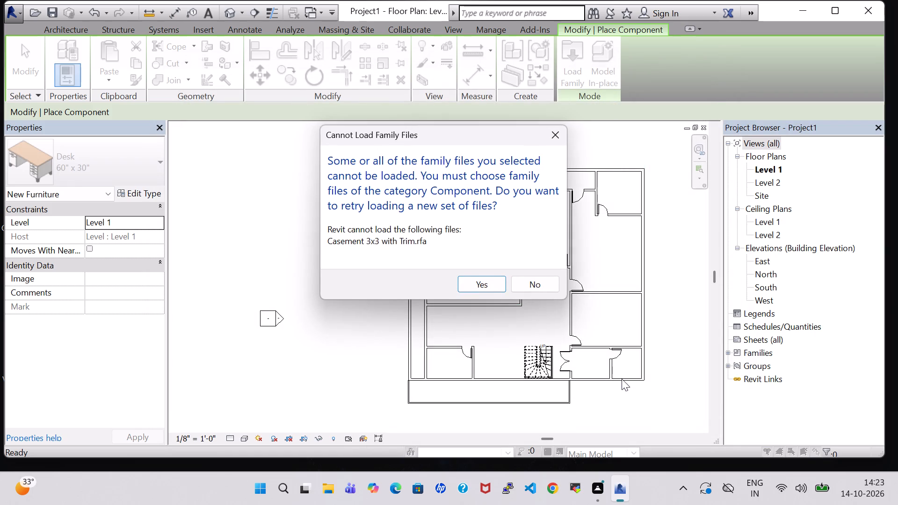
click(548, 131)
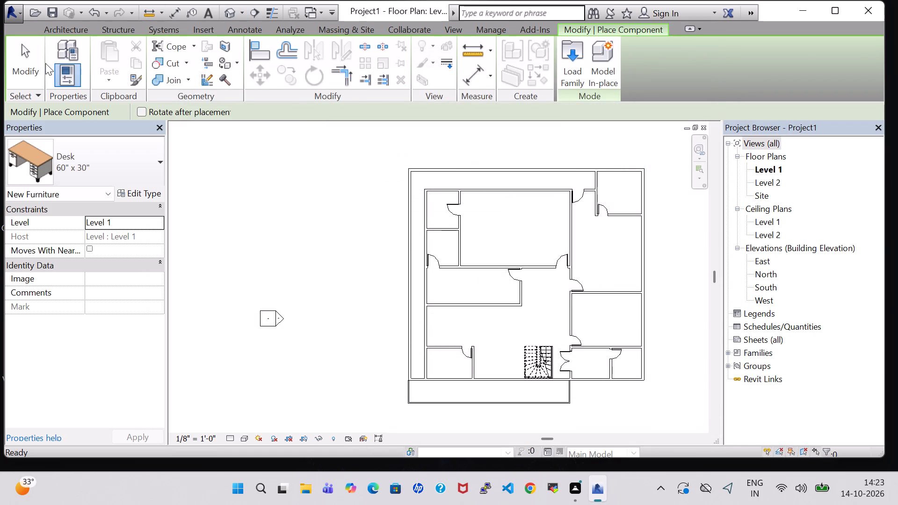
Load the Casement 3x3 with Trim family from the Windows library folder using the Window command.
click(65, 32)
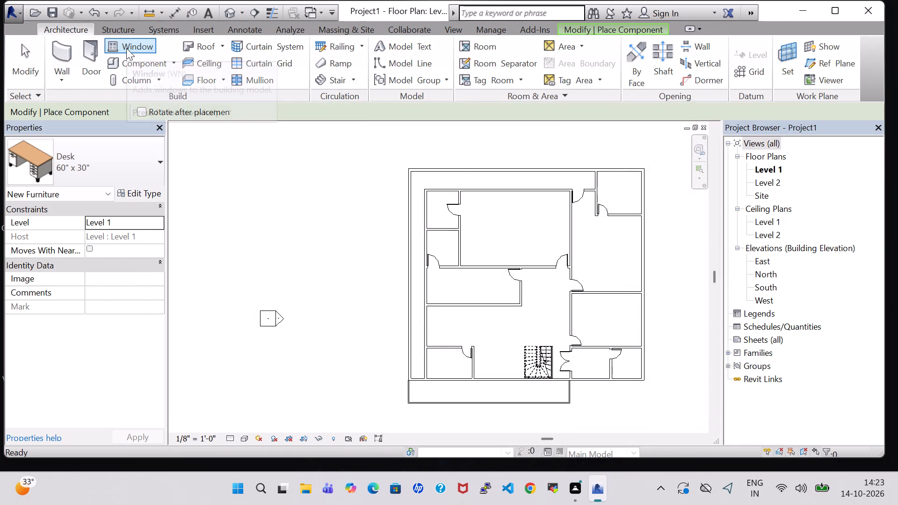
double_click(126, 48)
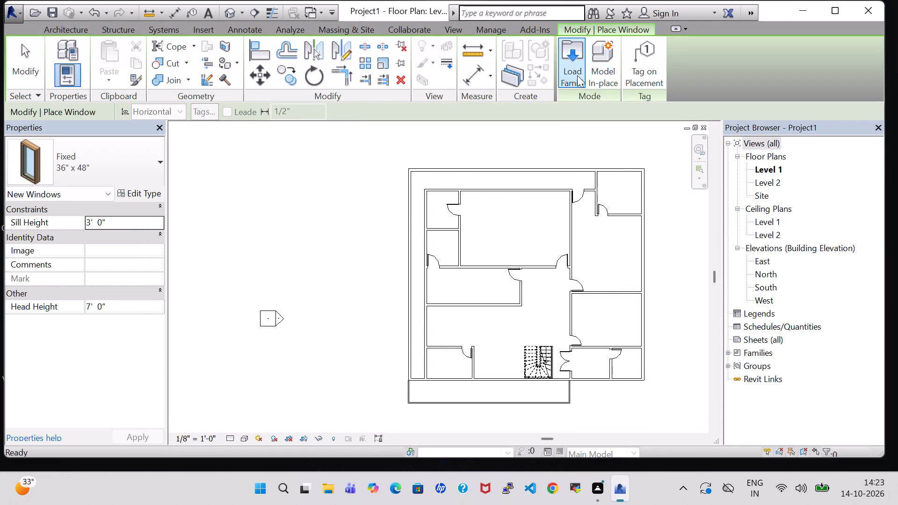
click(574, 75)
click(534, 315)
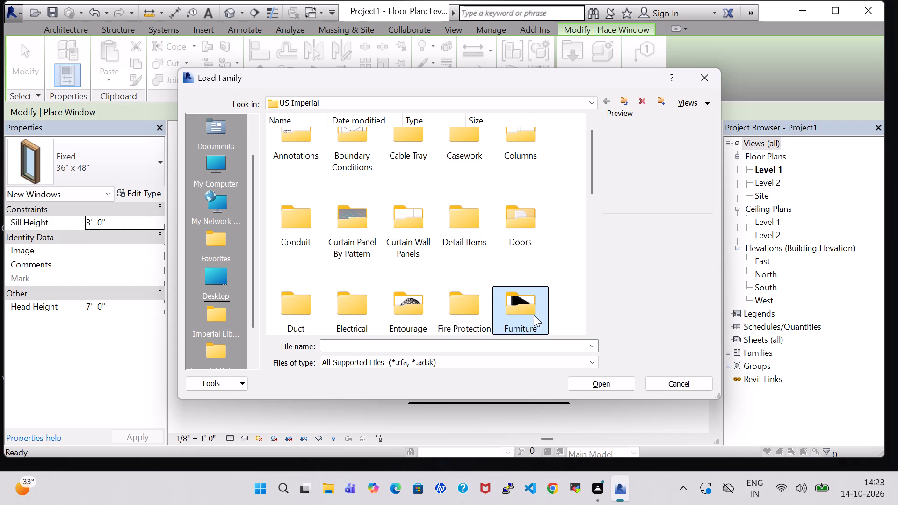
key(w)
double_click(427, 287)
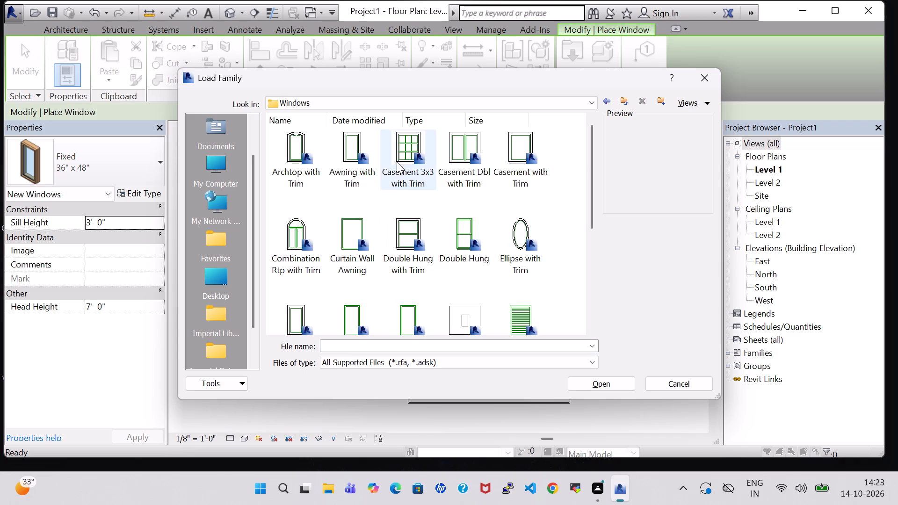
click(395, 150)
click(605, 389)
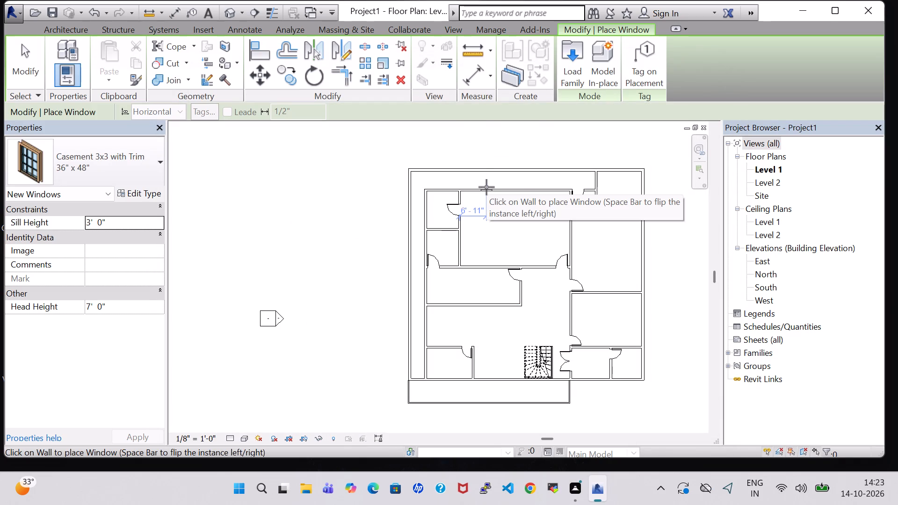
Place a 36" x 48" Casement 3x3 with Trim window centred in the back wall of the large upper room.
click(514, 185)
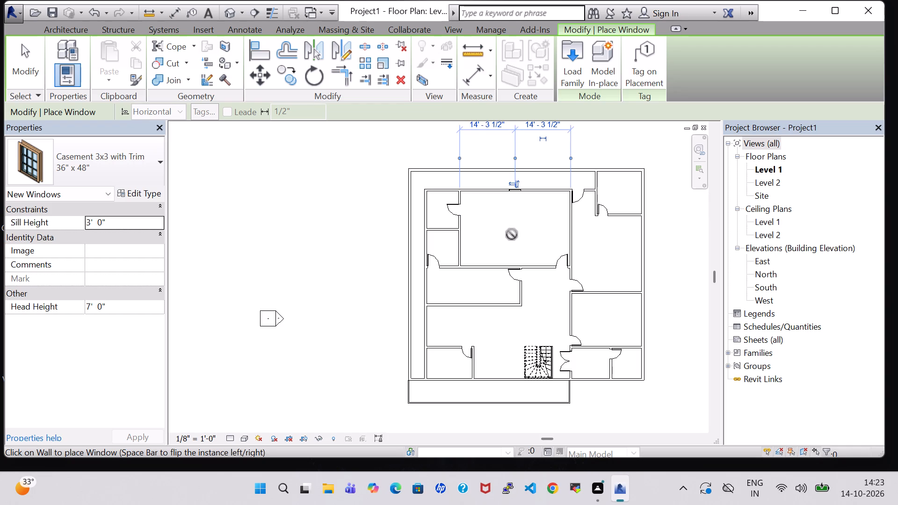
Place two 36" x 48" casement windows in the west inner wall, one centred in the middle room, one about 3'-3" below its lower wall.
click(426, 285)
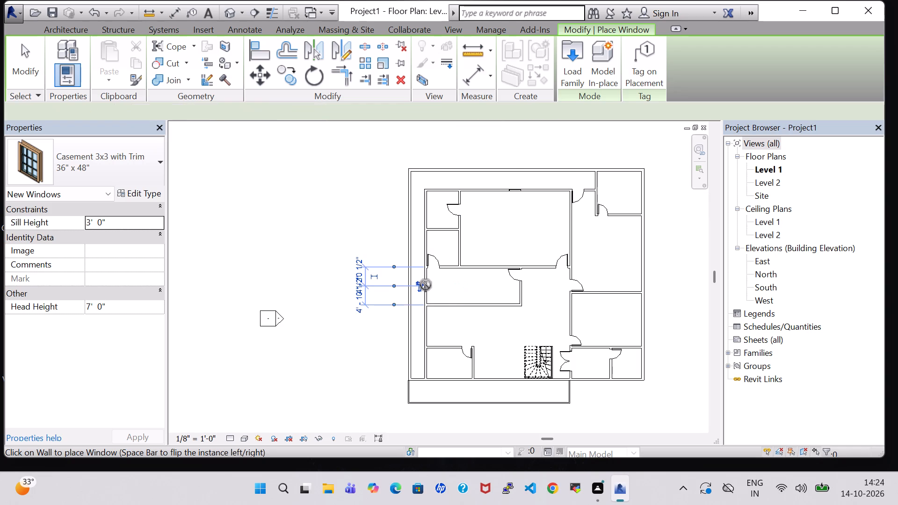
click(426, 317)
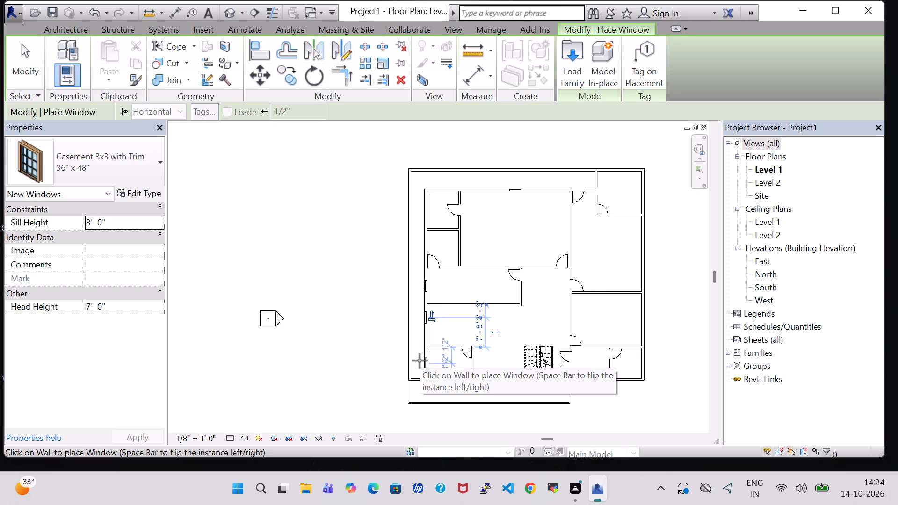
Place 36" x 48" casement windows centred in the west and front walls of the small southwest corner room.
click(420, 361)
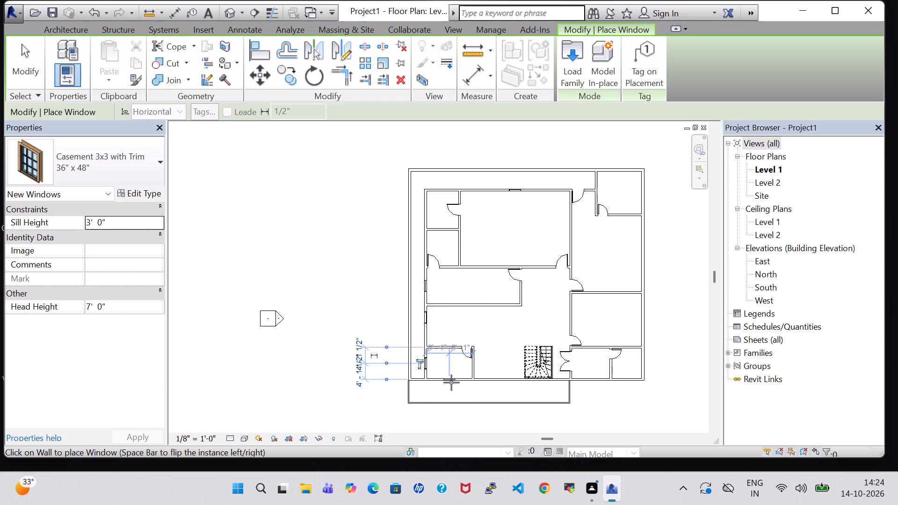
click(452, 384)
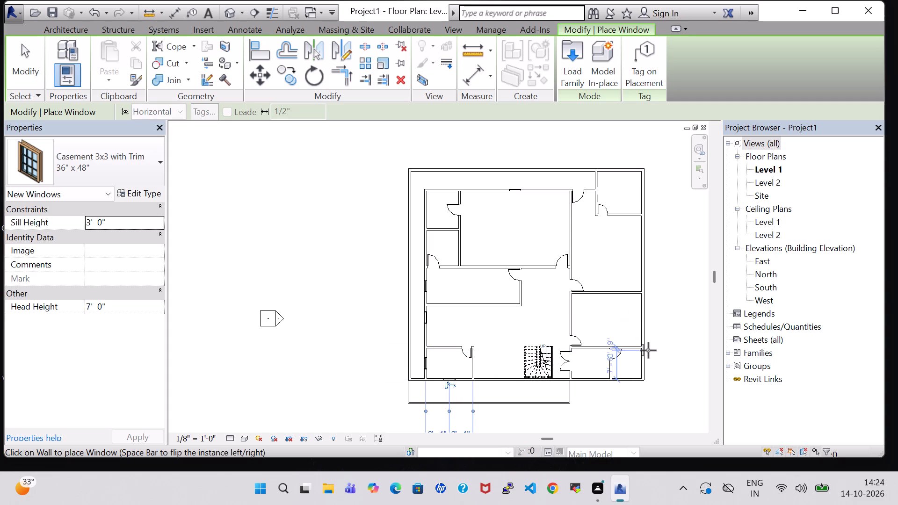
Place 36" x 48" casement windows centred in the east exterior wall of the two middle east rooms and end window placement.
click(644, 317)
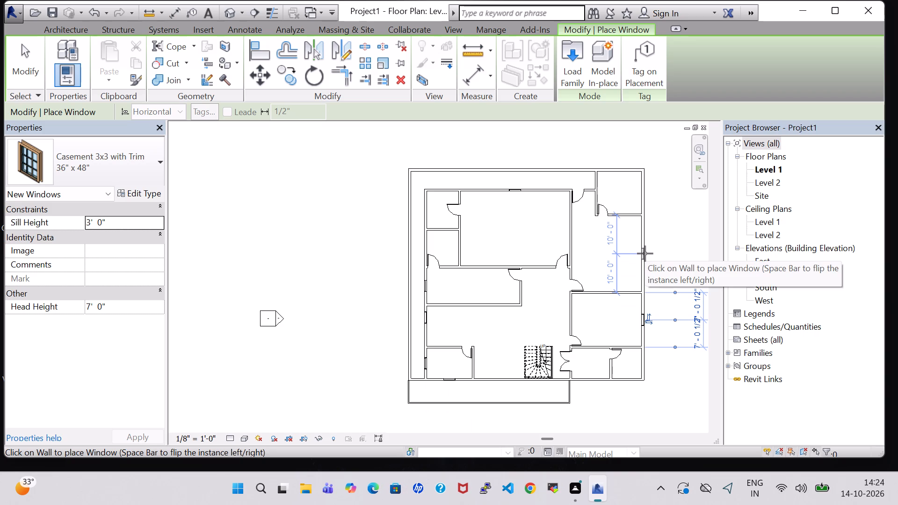
click(645, 252)
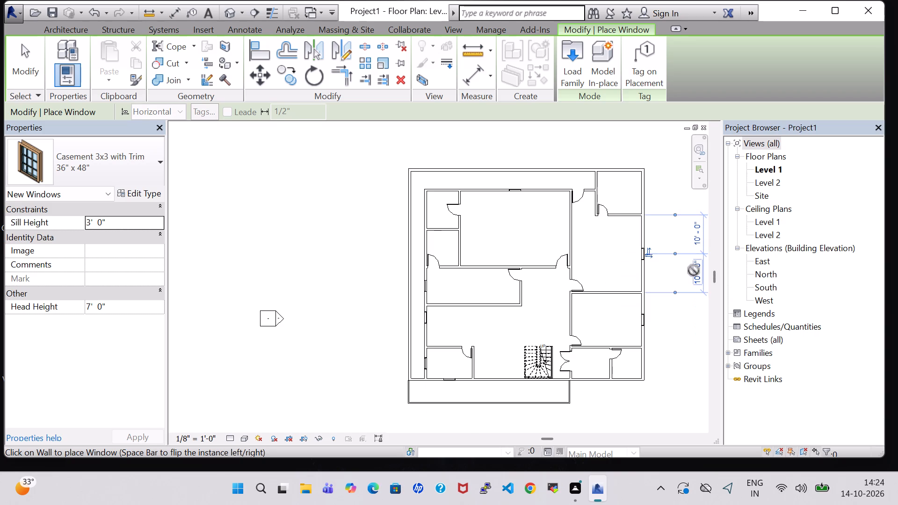
key(Escape)
key(Escape)
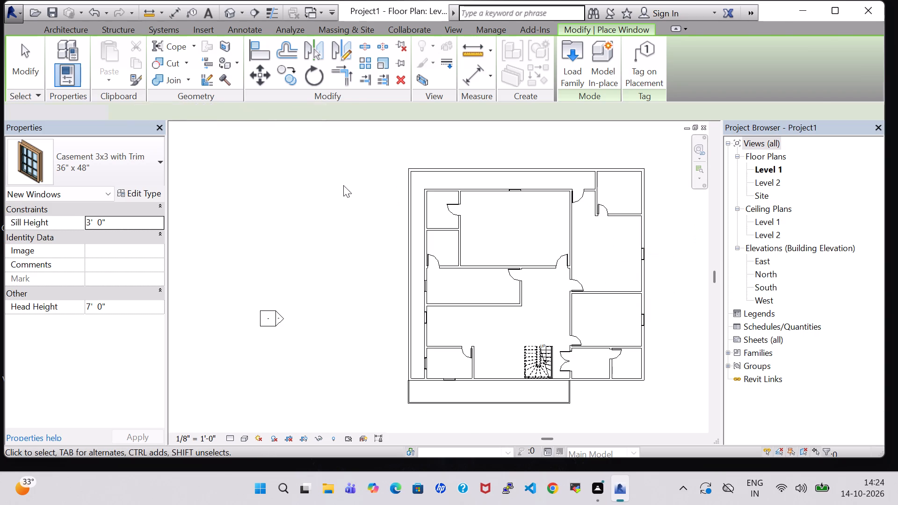
Load the Transom with Trim window family from the US Imperial Windows library.
click(129, 46)
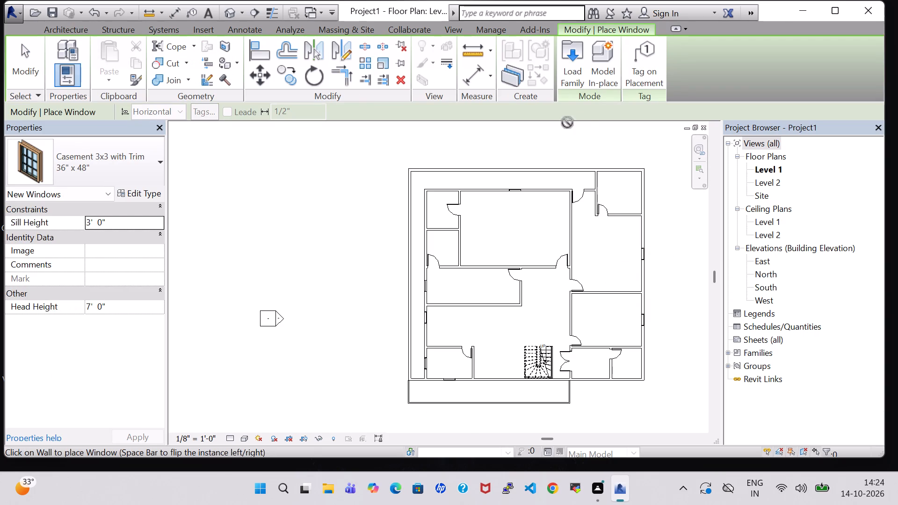
click(572, 74)
click(532, 313)
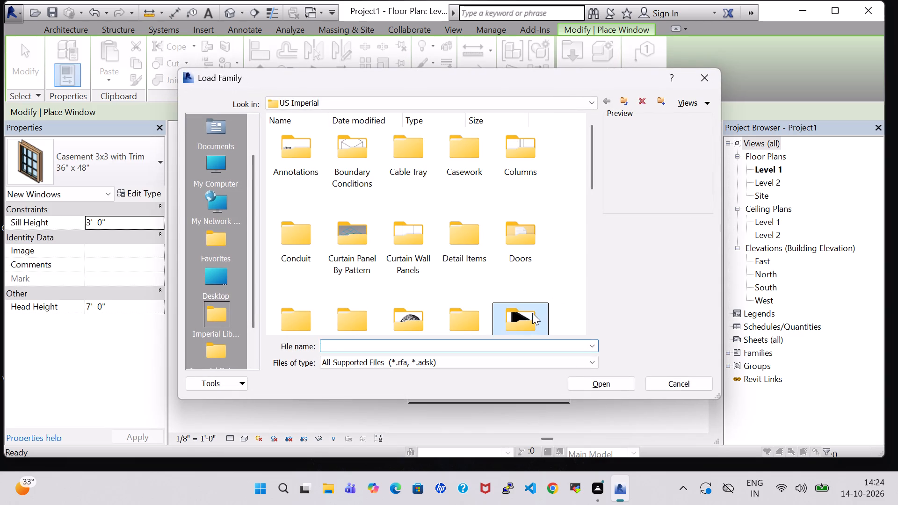
key(w)
double_click(390, 295)
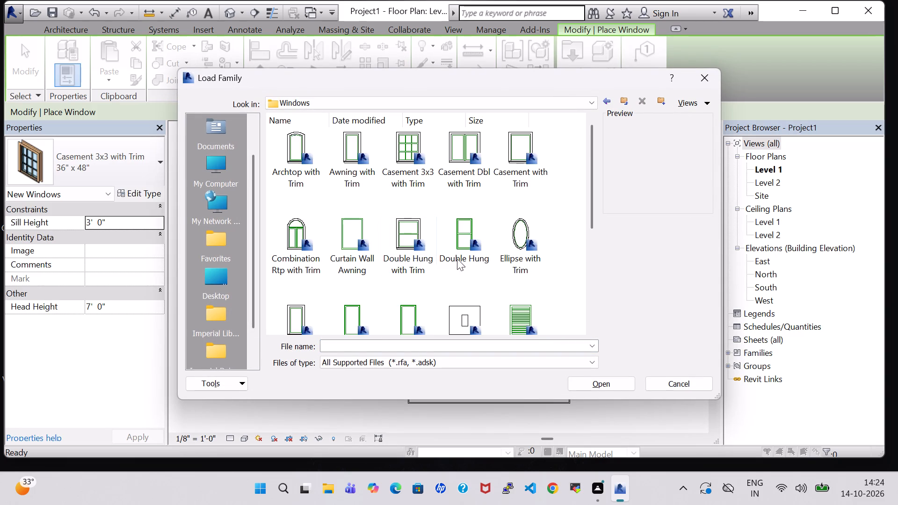
scroll(459, 267, down, 2)
click(495, 182)
click(473, 202)
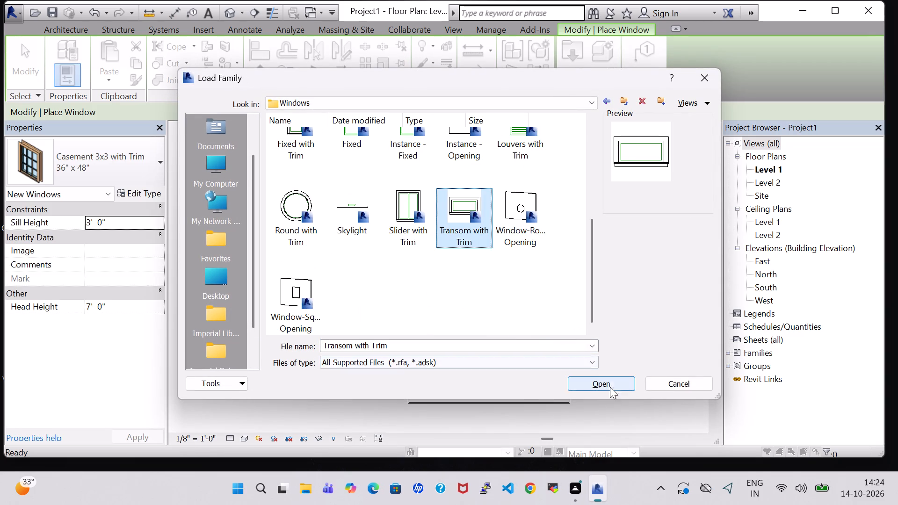
click(612, 390)
Place 24" x 24" Transom with Trim windows centred in the east exterior wall of the southeast and northeast corner rooms.
scroll(638, 369, up, 4)
click(646, 360)
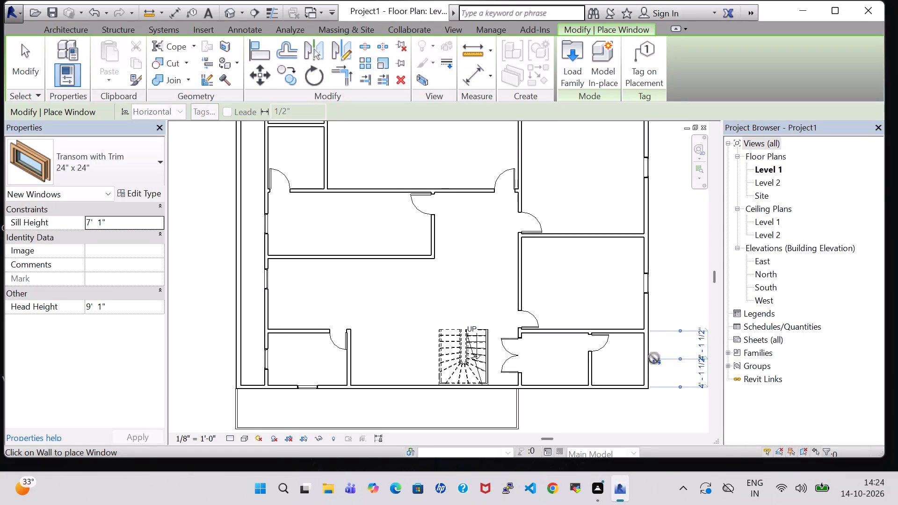
scroll(654, 358, down, 2)
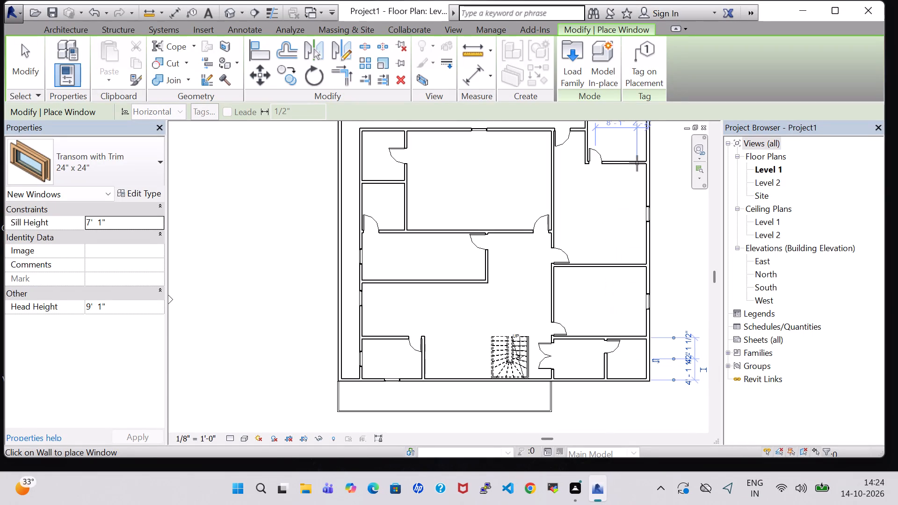
middle_drag(616, 260, 596, 340)
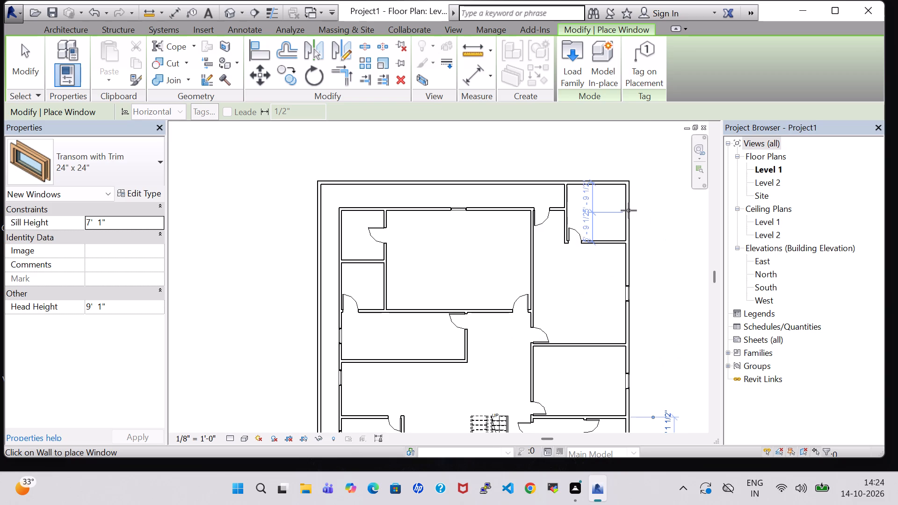
click(629, 210)
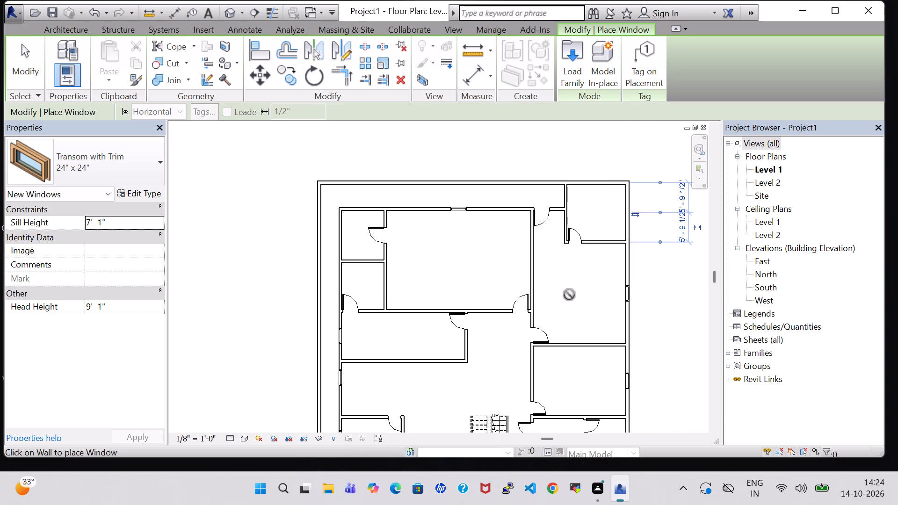
Place 24" x 24" transom windows centred in the west inner wall of the two small northwest rooms and end window placement.
middle_drag(445, 274, 509, 279)
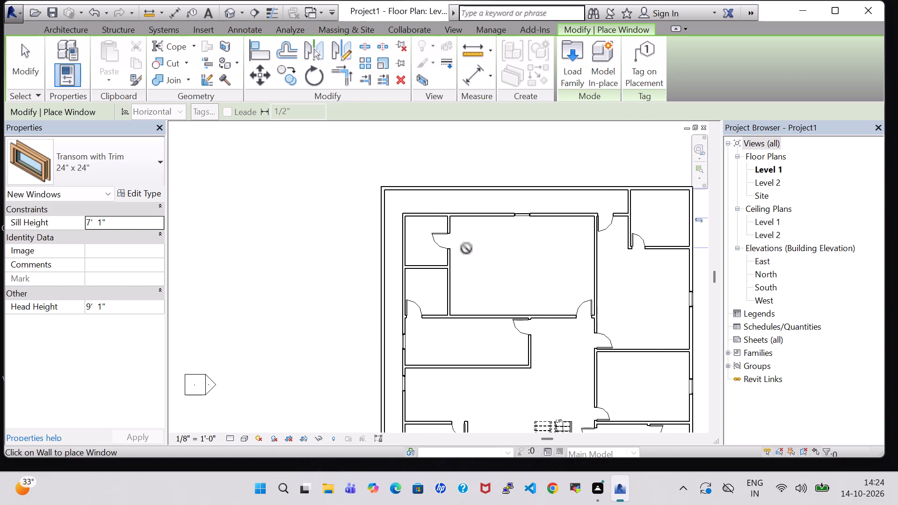
click(404, 242)
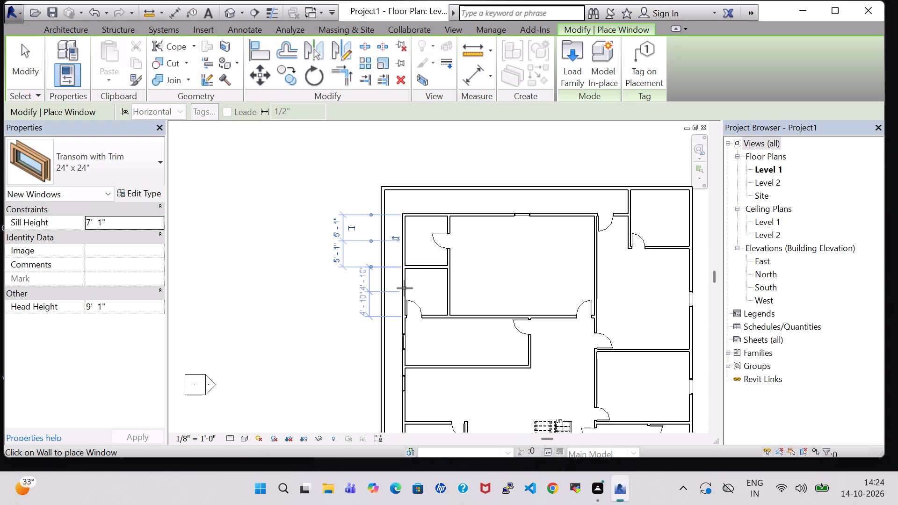
click(405, 288)
scroll(501, 305, down, 2)
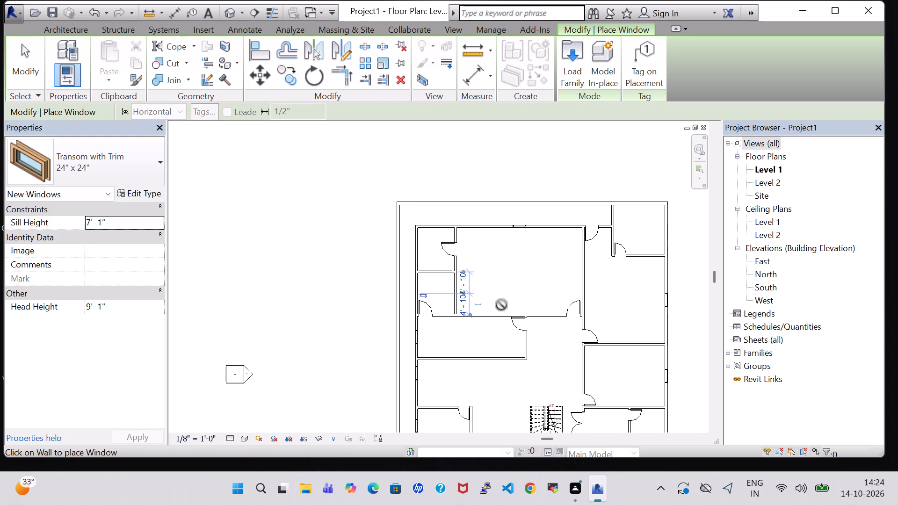
key(Escape)
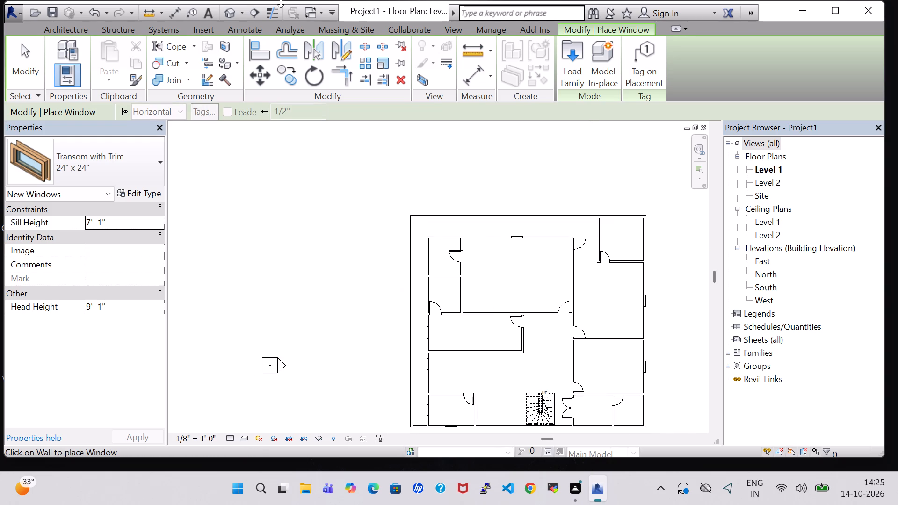
Open the default 3D view and switch its visual style to display coloured surfaces.
click(224, 10)
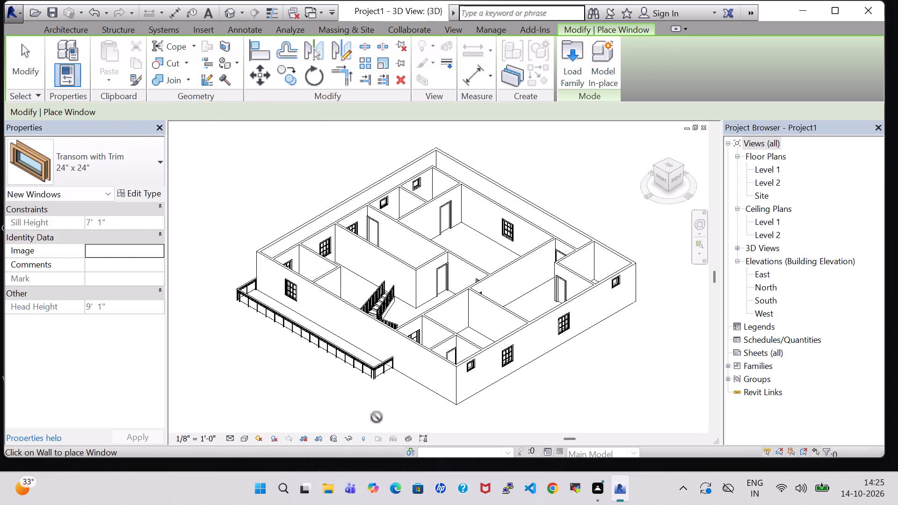
key(Escape)
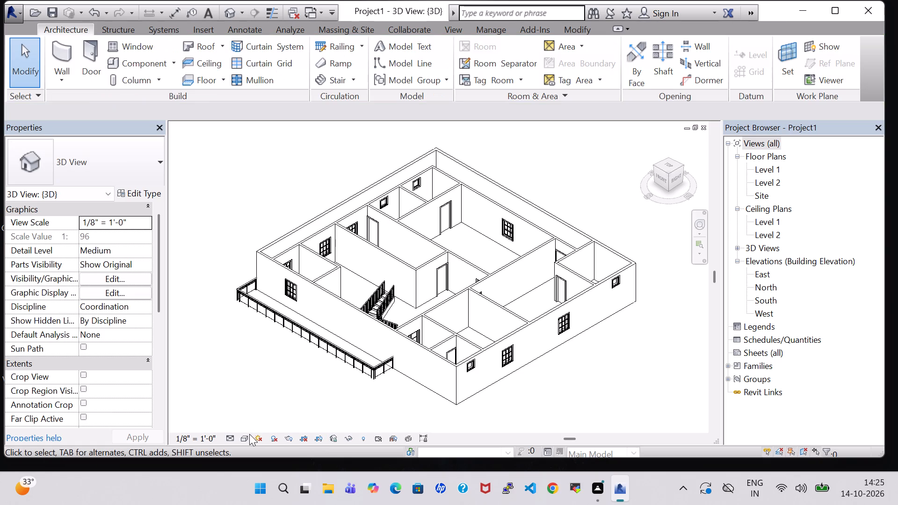
click(249, 434)
click(263, 414)
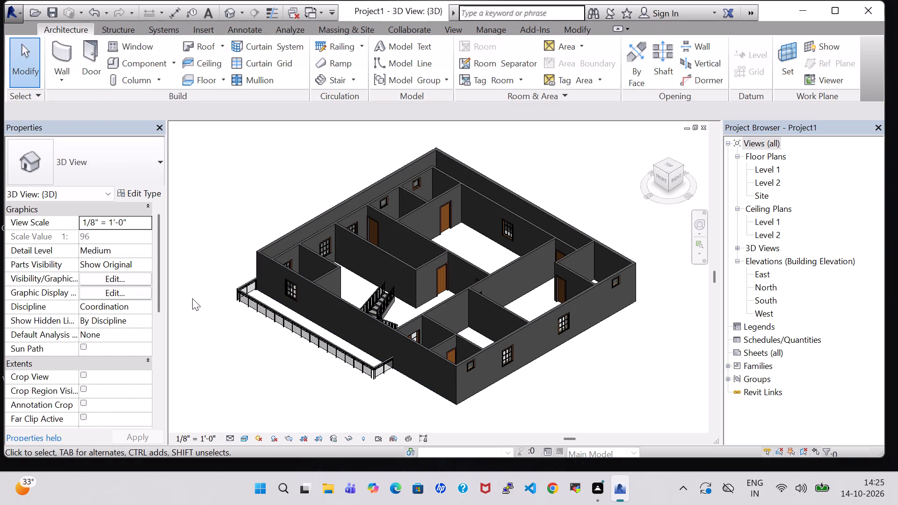
Examine the walls, windows, doors and stair of the 3D house model from the front and above.
shift+middle_drag(212, 305, 272, 331)
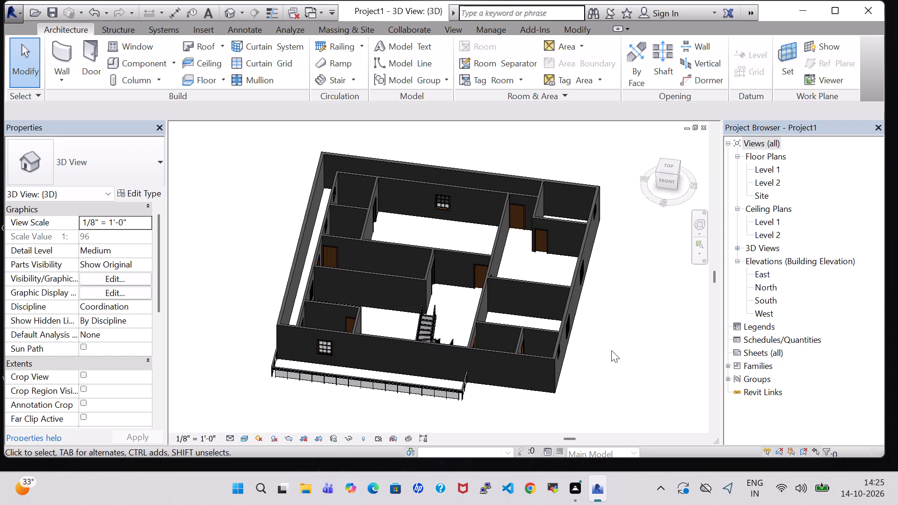
shift+middle_drag(604, 346, 597, 403)
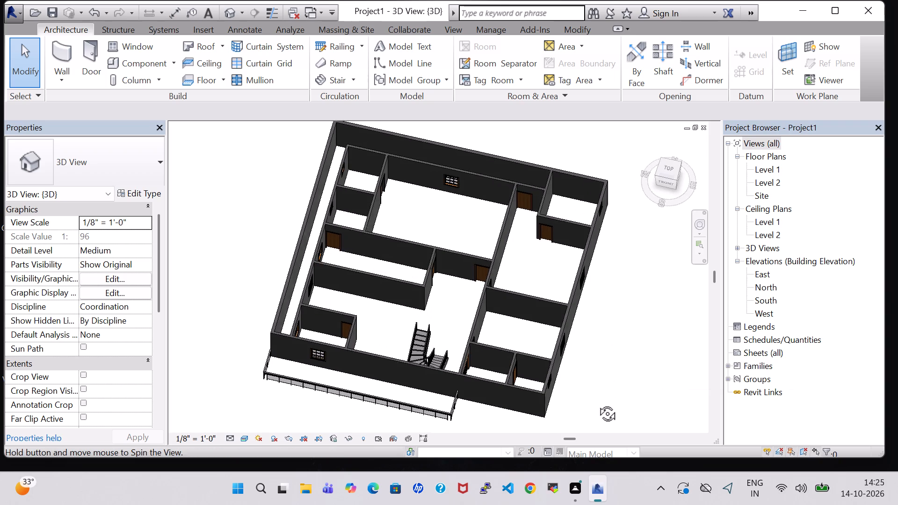
shift+middle_drag(597, 403, 597, 361)
shift+middle_drag(597, 360, 597, 353)
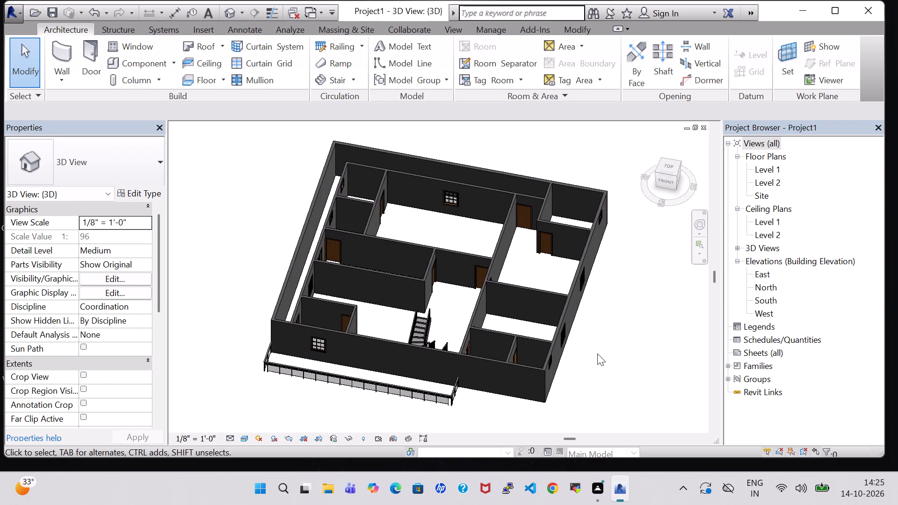
scroll(597, 353, up, 2)
shift+middle_drag(597, 353, 618, 349)
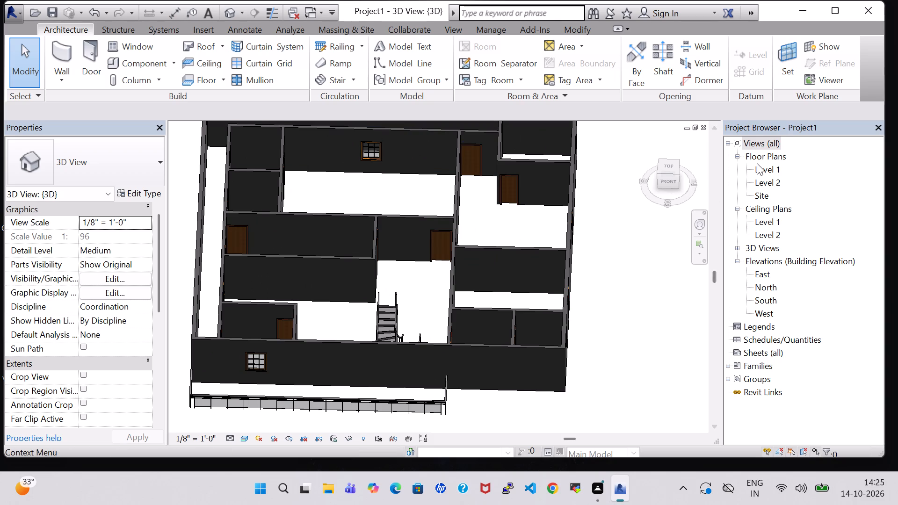
On the Level 1 plan, split the front wall twice starting about 0'-8" east of the double-door wall, and delete the short segment between.
double_click(764, 166)
middle_drag(655, 344, 637, 329)
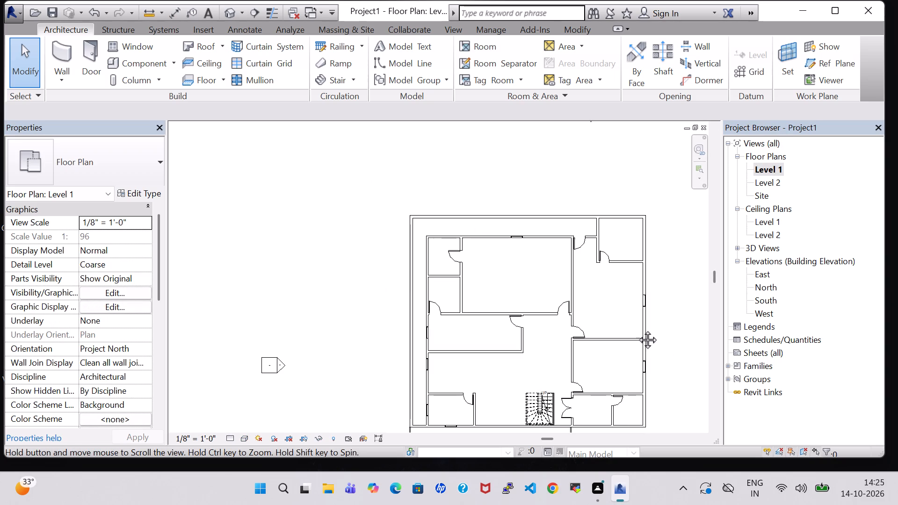
middle_drag(637, 329, 609, 243)
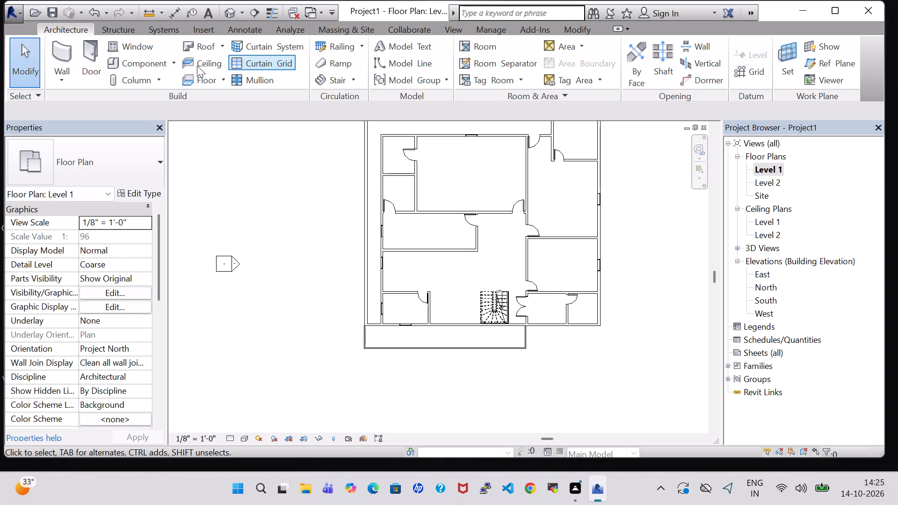
click(572, 22)
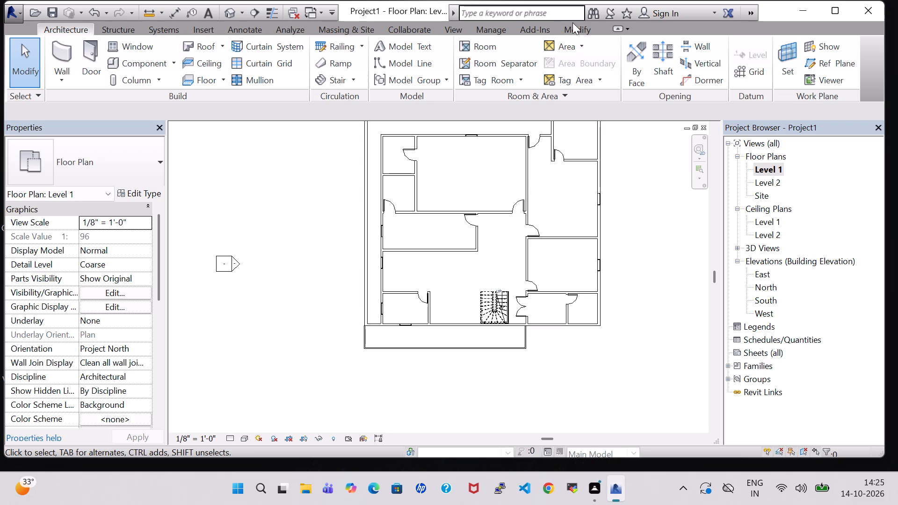
click(573, 28)
click(370, 47)
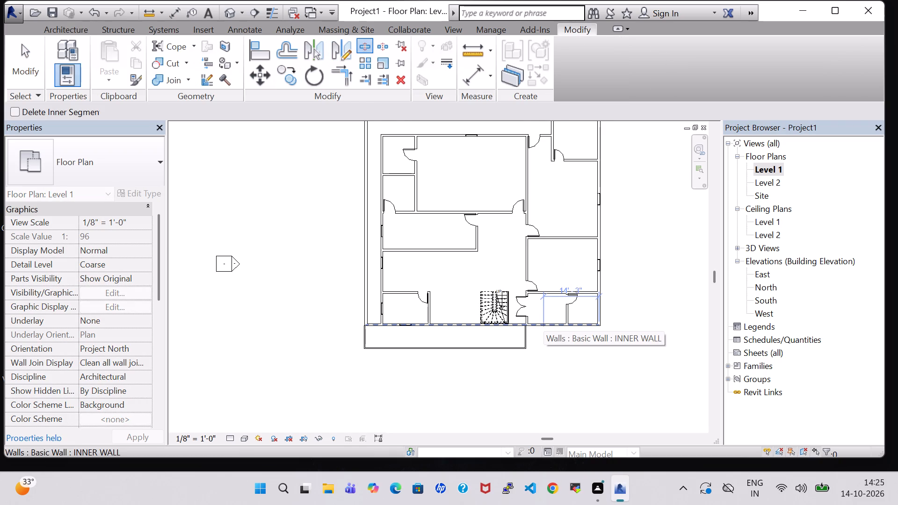
scroll(543, 323, up, 4)
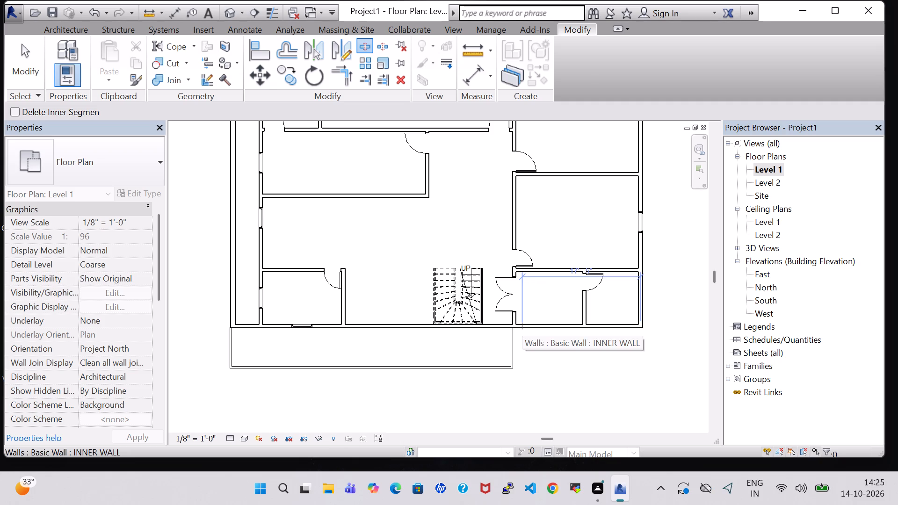
scroll(521, 327, up, 8)
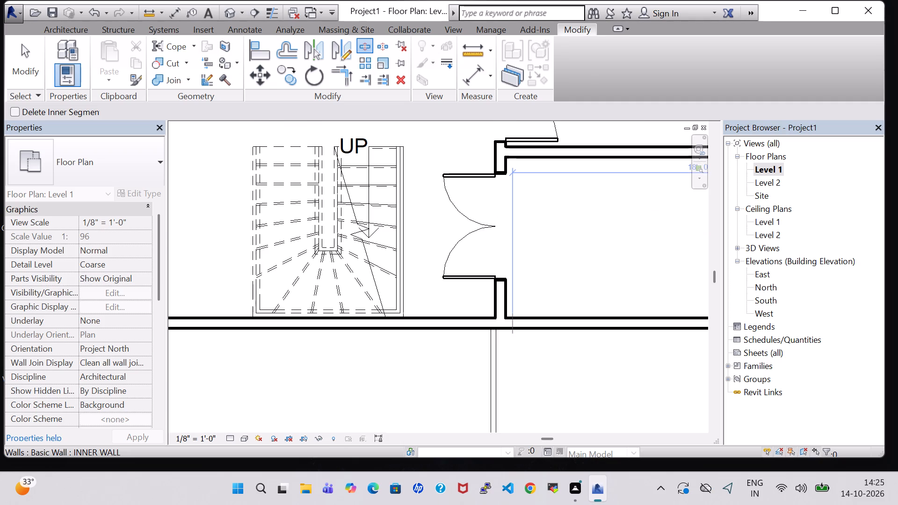
click(514, 328)
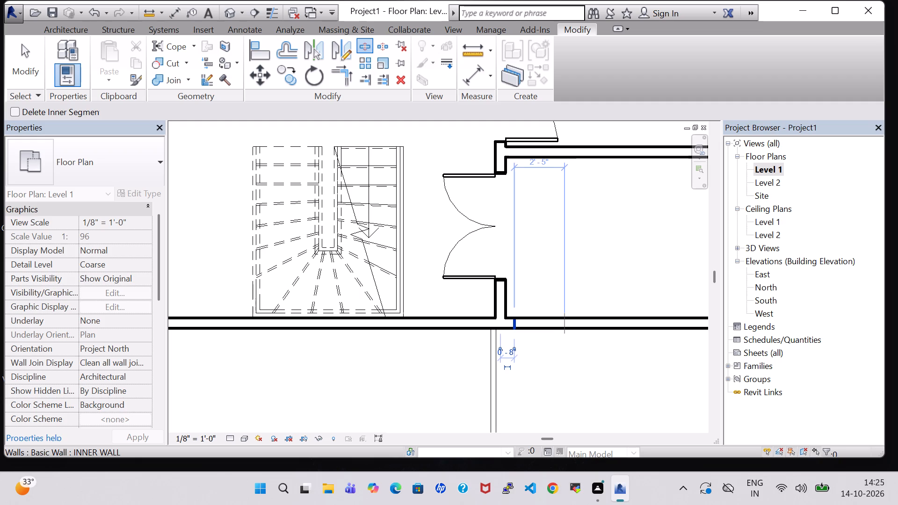
click(561, 326)
key(Escape)
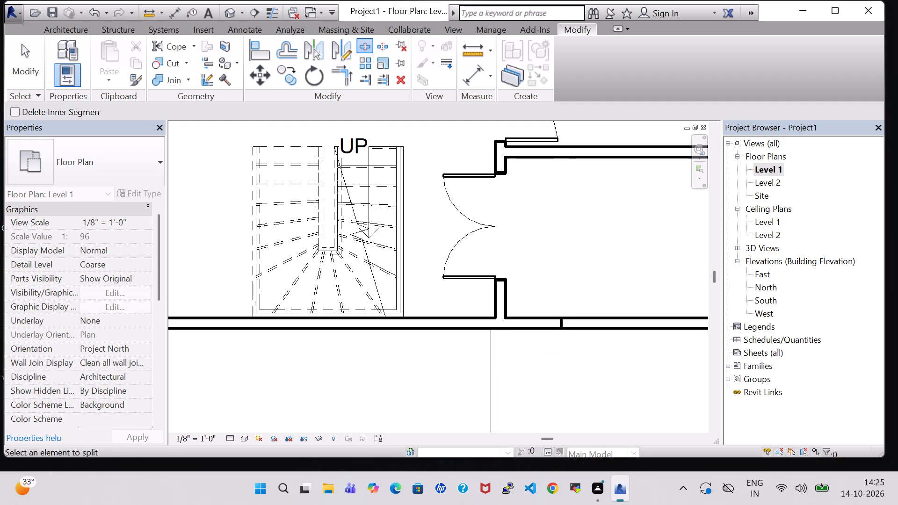
key(Escape)
click(528, 329)
key(Delete)
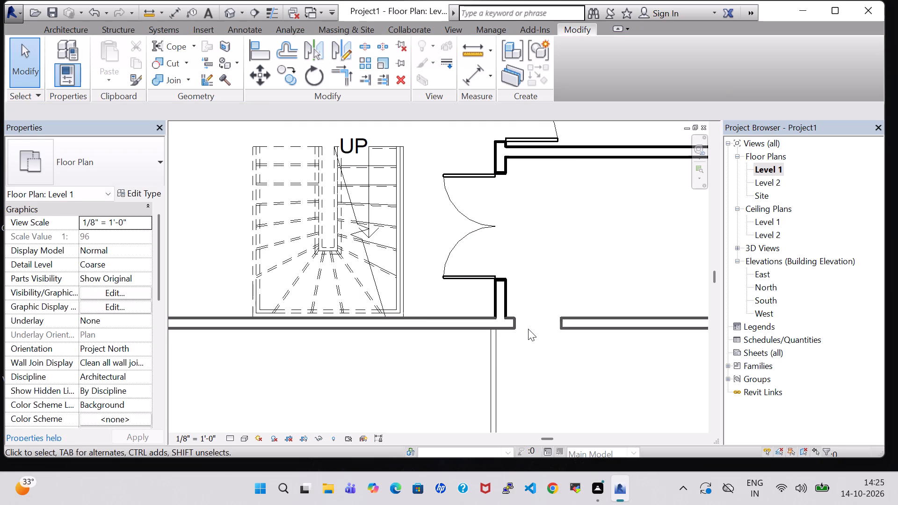
Load the RPC Beetle family from the Entourage folder of the US Imperial library as a component.
scroll(528, 329, down, 3)
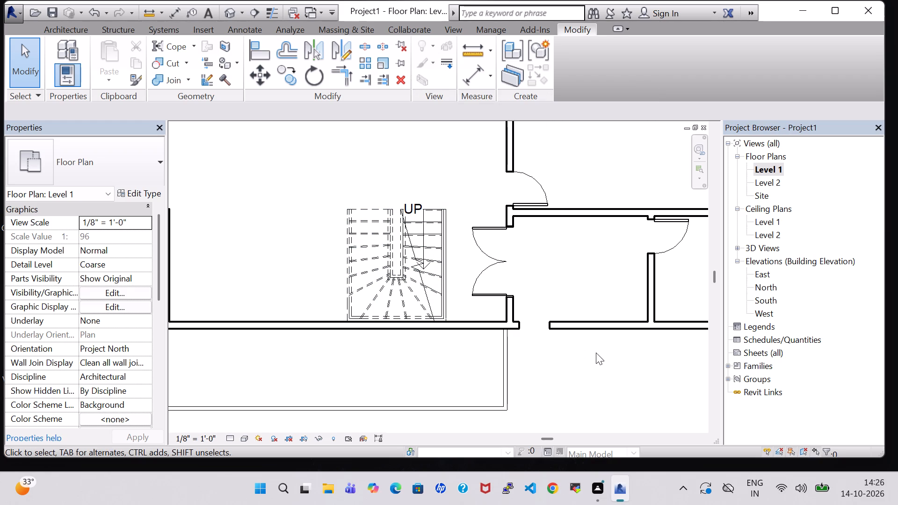
scroll(596, 353, down, 2)
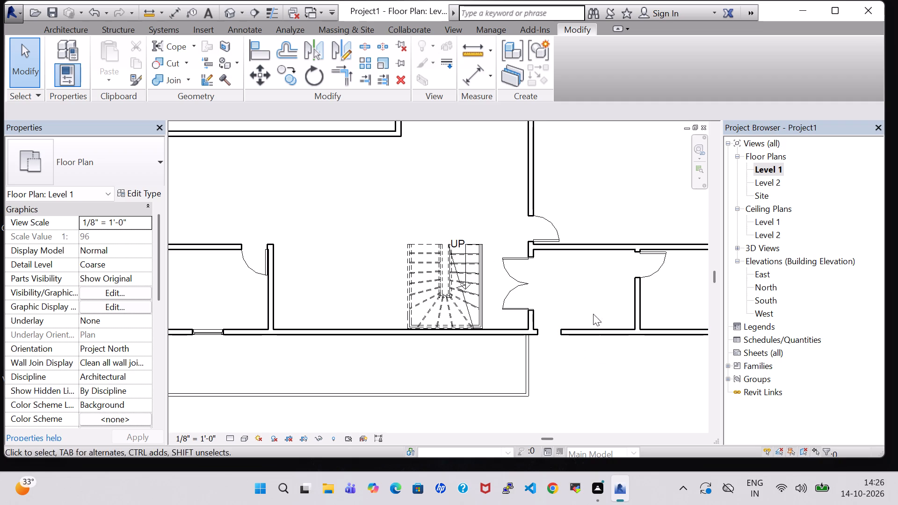
scroll(567, 193, down, 1)
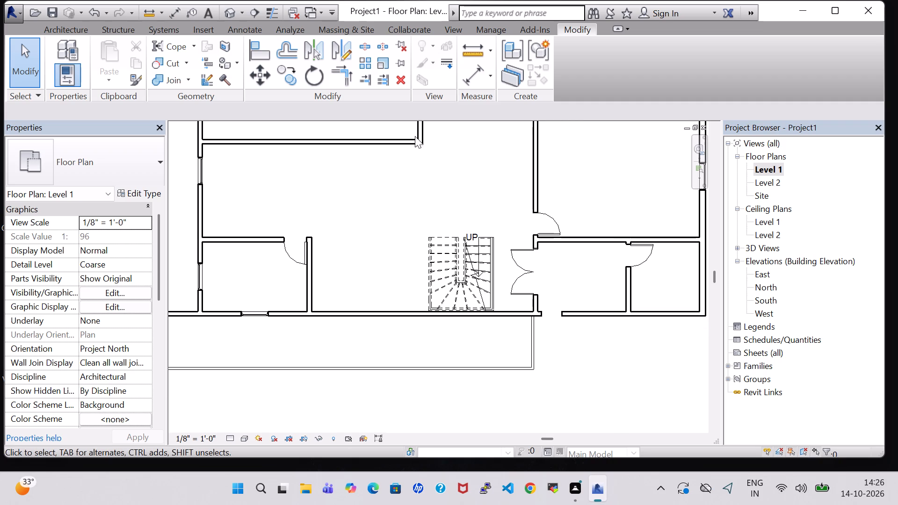
click(83, 26)
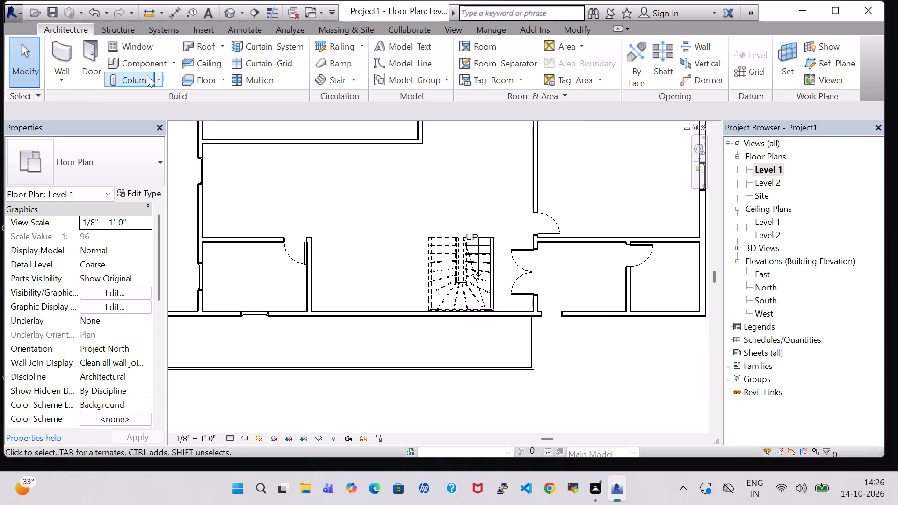
click(141, 64)
click(566, 67)
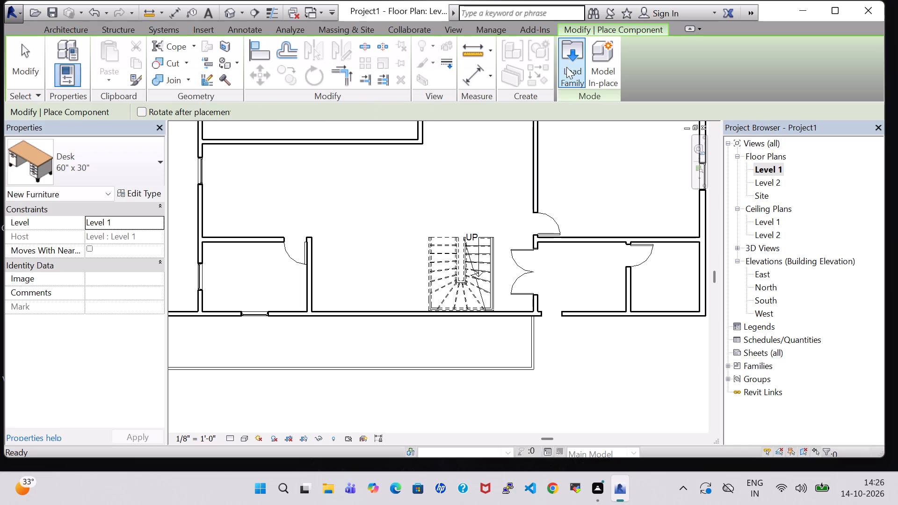
click(394, 258)
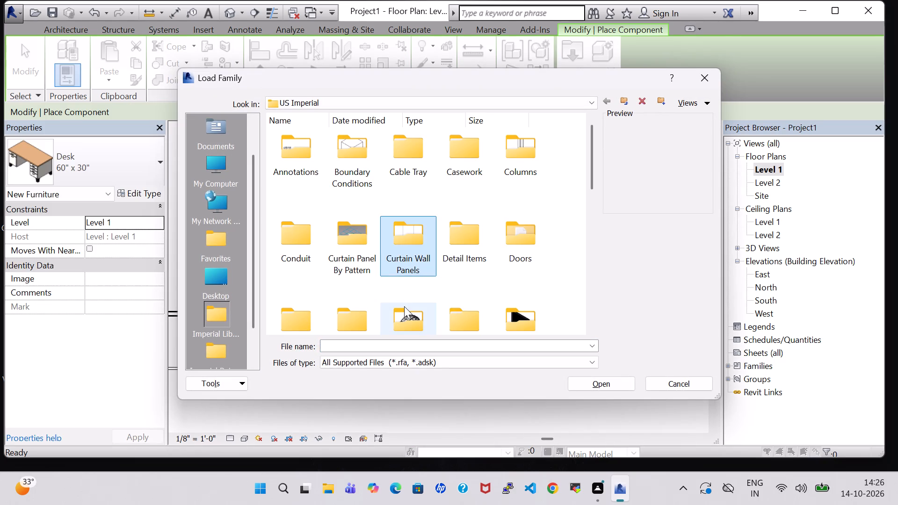
double_click(404, 306)
click(300, 157)
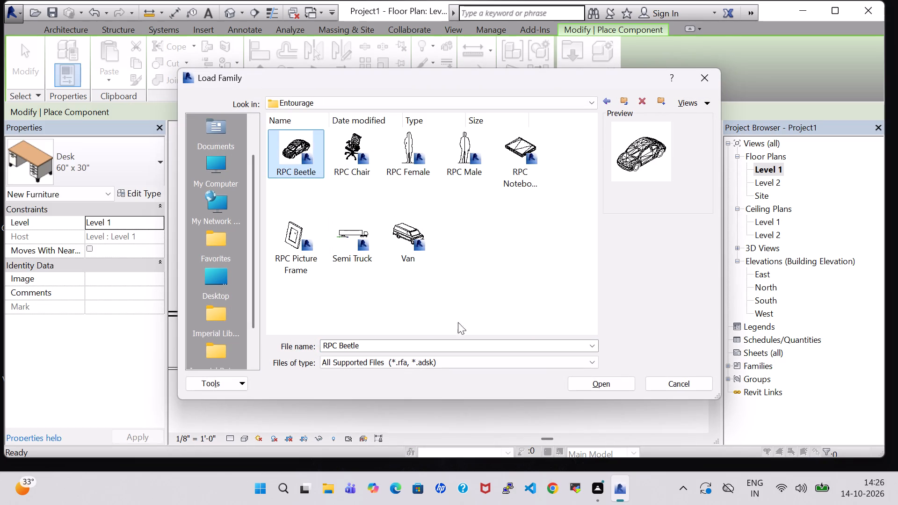
click(586, 386)
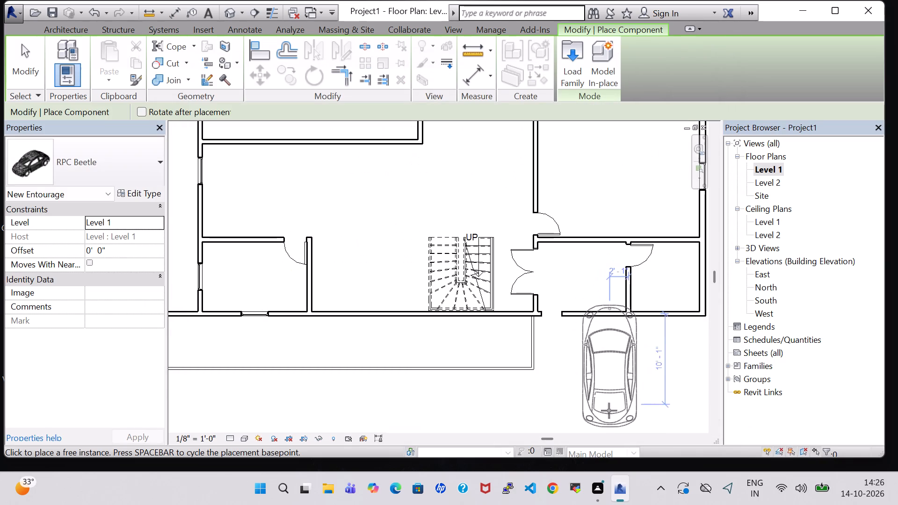
Place the RPC Beetle outside the front wall, below the small southeast rooms, about 11'-10" south of the wall, and end placement.
scroll(605, 420, down, 3)
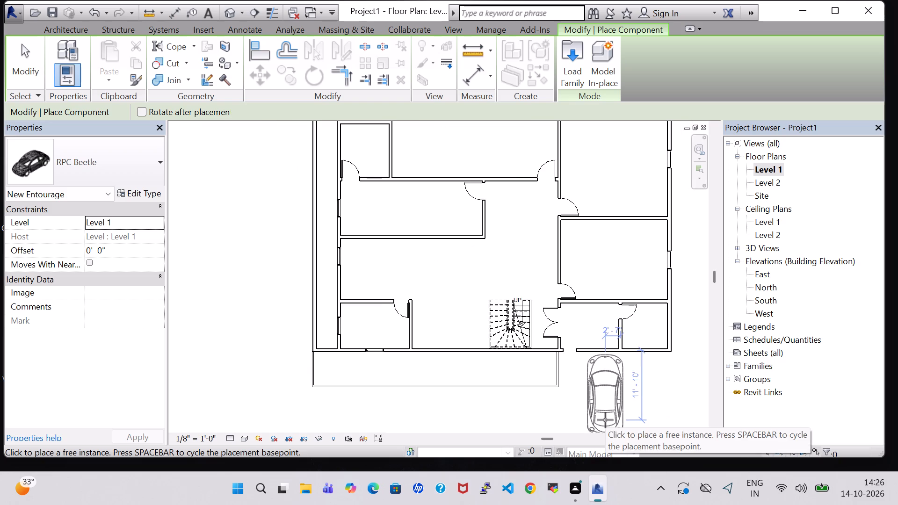
middle_drag(605, 420, 623, 351)
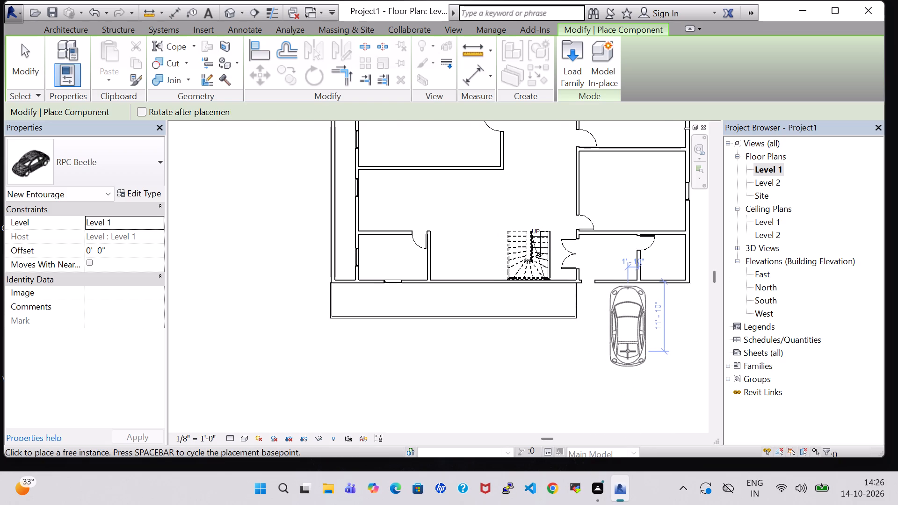
click(630, 351)
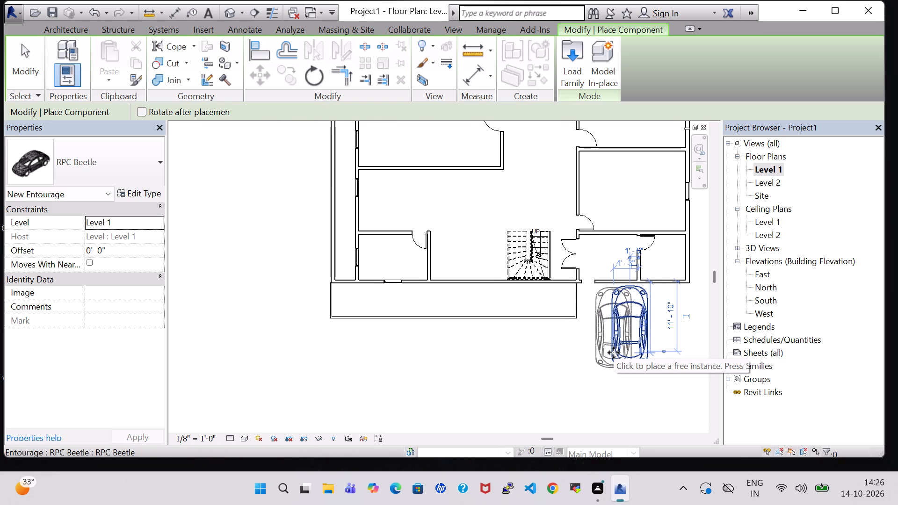
key(Escape)
key(Escape)
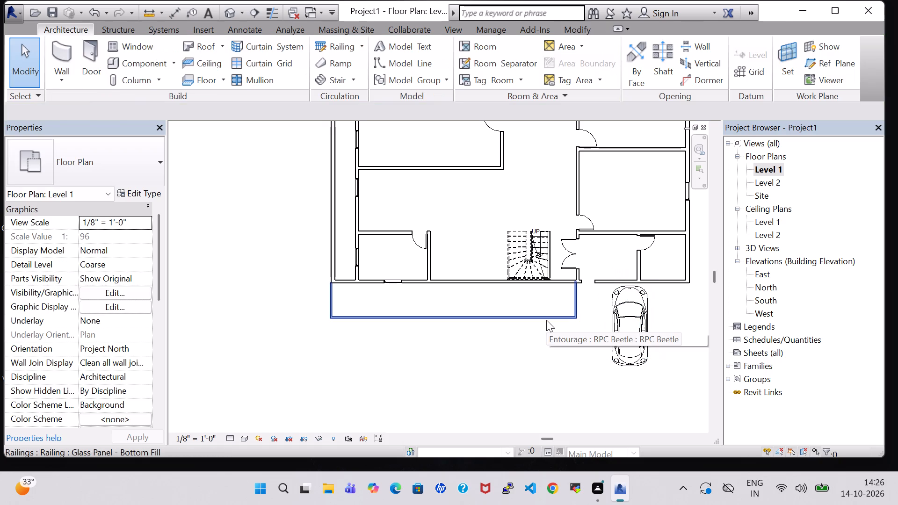
Move the front wall with the stair room south until it is 11'-3" from the small southwest room's north wall.
click(495, 283)
key(Down)
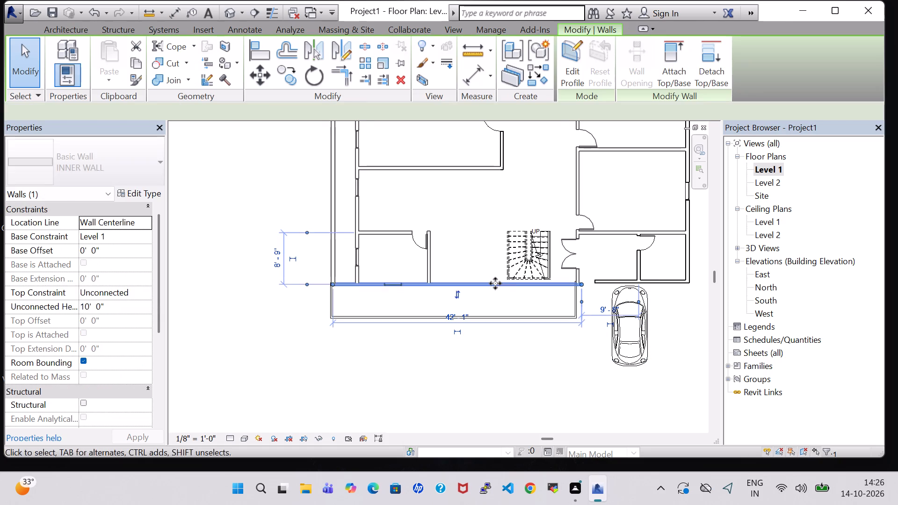
key(Down)
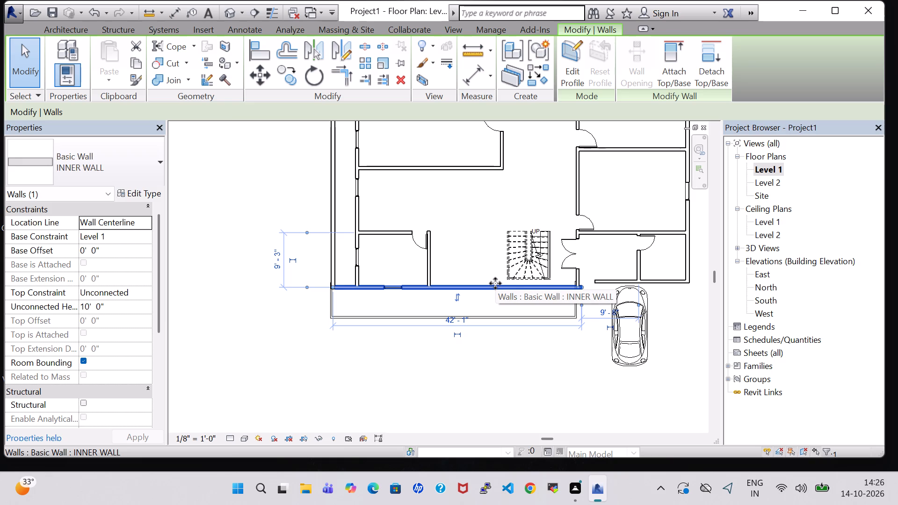
key(Up)
key(Down)
key(Down)
key(Down)
key(Down)
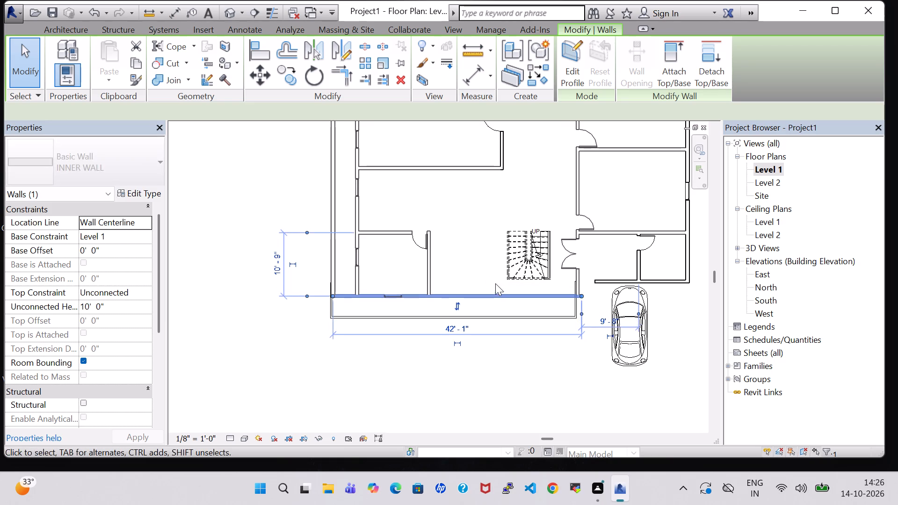
key(Down)
Move the Glass Panel - Bottom Fill railing south, leaving a clear gap between its ends and the front wall.
click(510, 321)
key(Down)
key(Down)
key(Down)
key(Down)
key(Down)
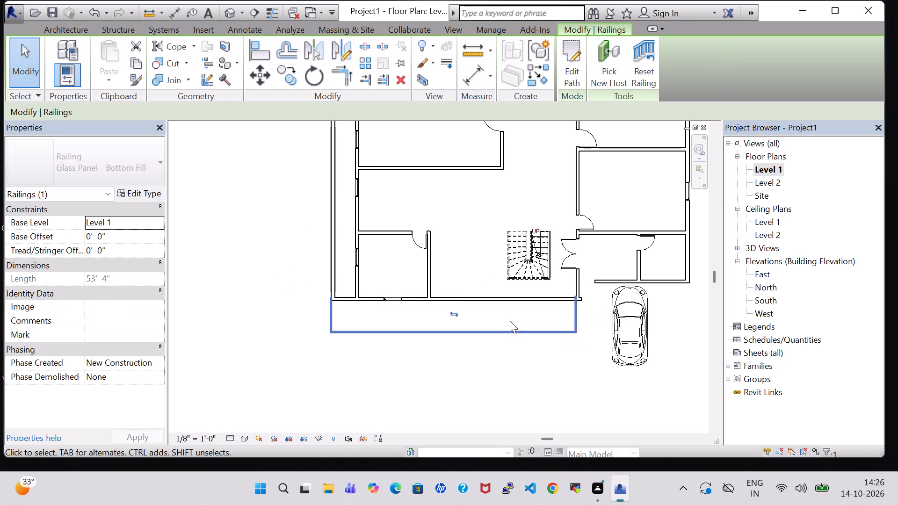
key(Down)
key(Down)
key(Down)
key(Down)
key(Down)
key(Down)
key(Down)
key(Down)
key(Down)
key(Down)
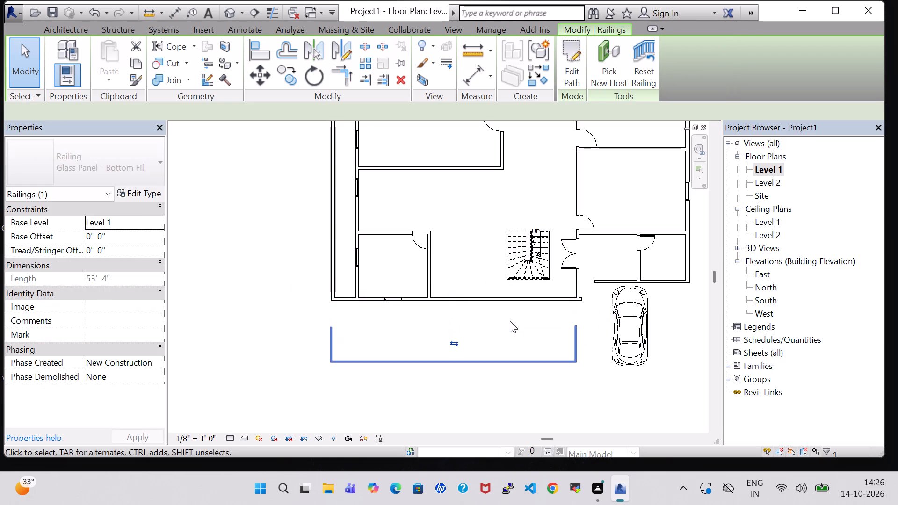
key(Down)
key(Down)
key(Down)
Move the front wall south to the railing's ends, 17'-3" from the small southwest room's north wall.
click(510, 305)
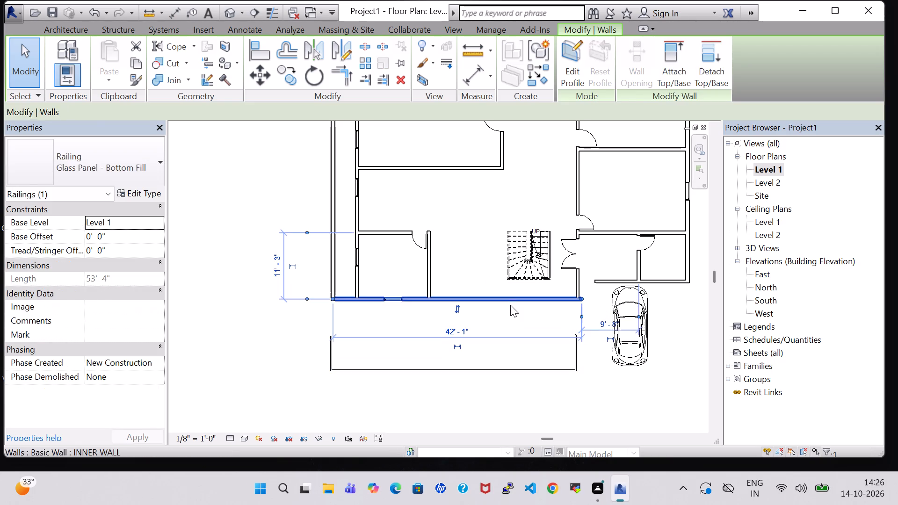
key(Down)
key(Down)
key(Down)
key(Down)
key(Down)
key(Down)
key(Down)
key(Down)
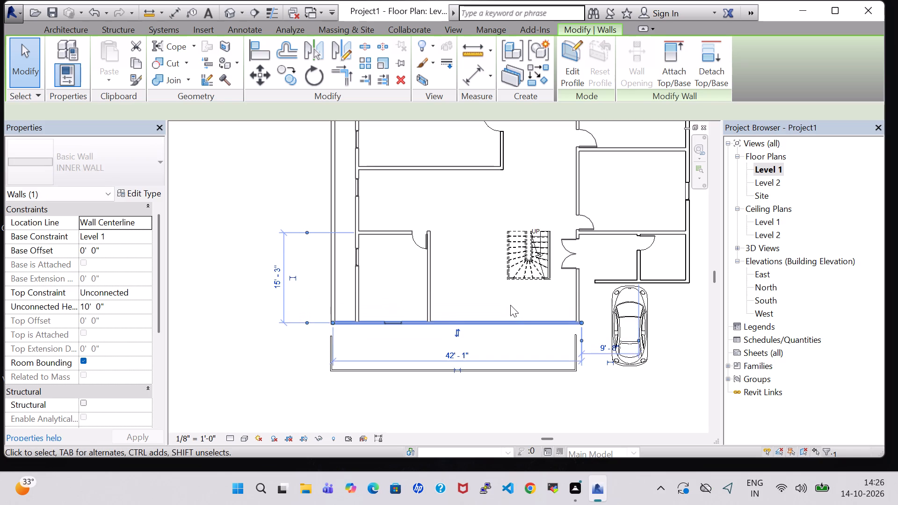
key(Down)
key(Down)
key(Down)
key(Down)
key(Down)
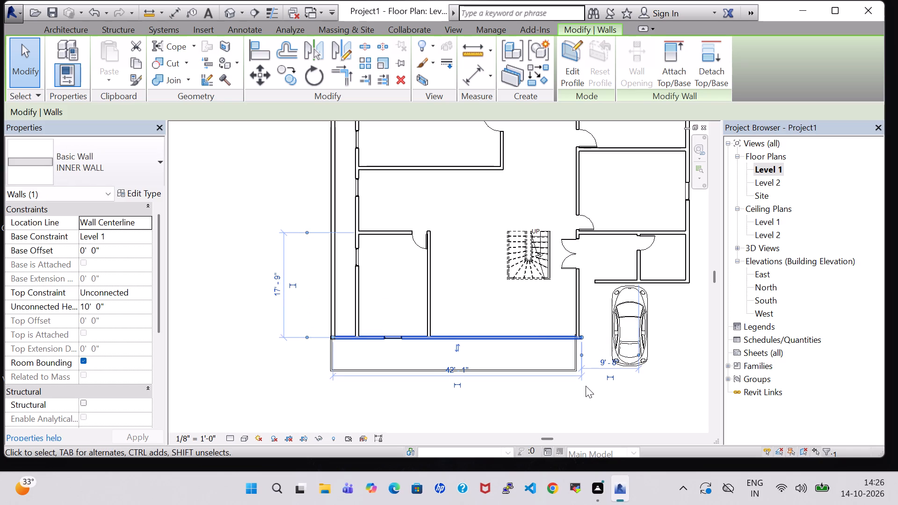
key(Up)
click(509, 405)
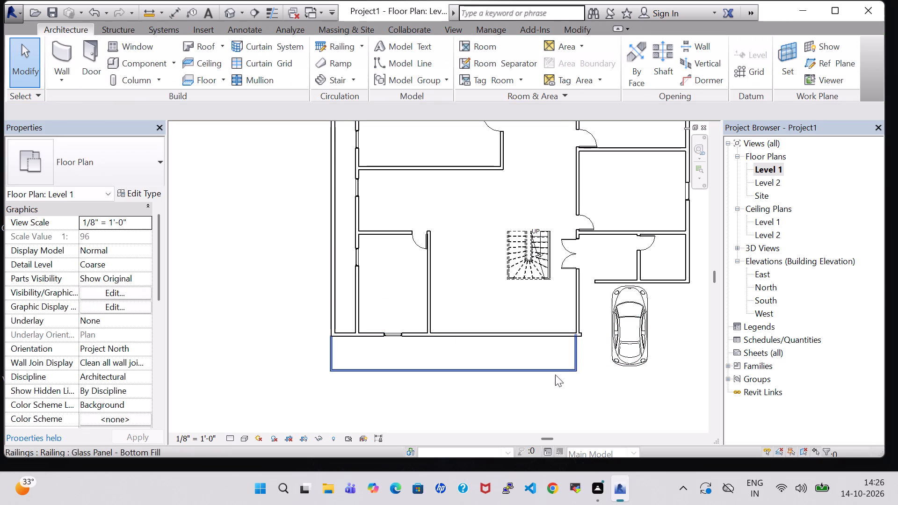
Nudge the front wall slightly west so its east end lines up with the double-door wall.
click(580, 336)
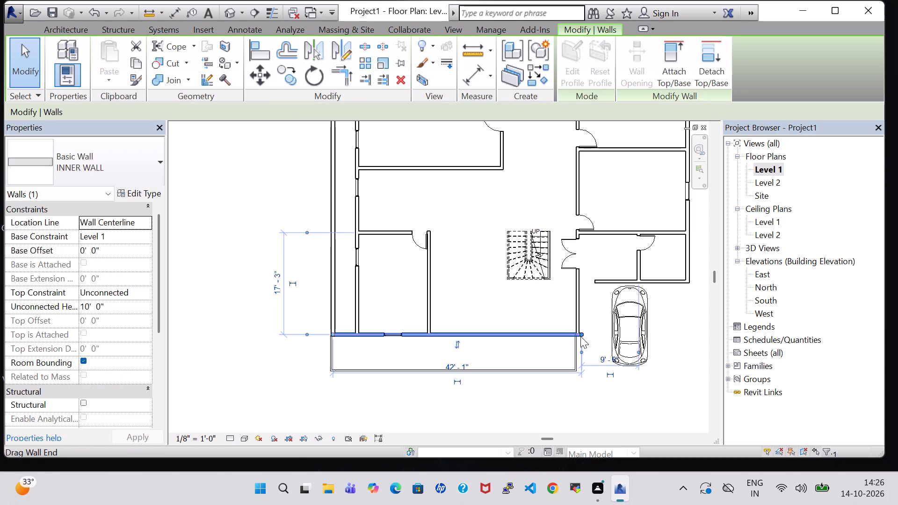
key(Left)
click(595, 385)
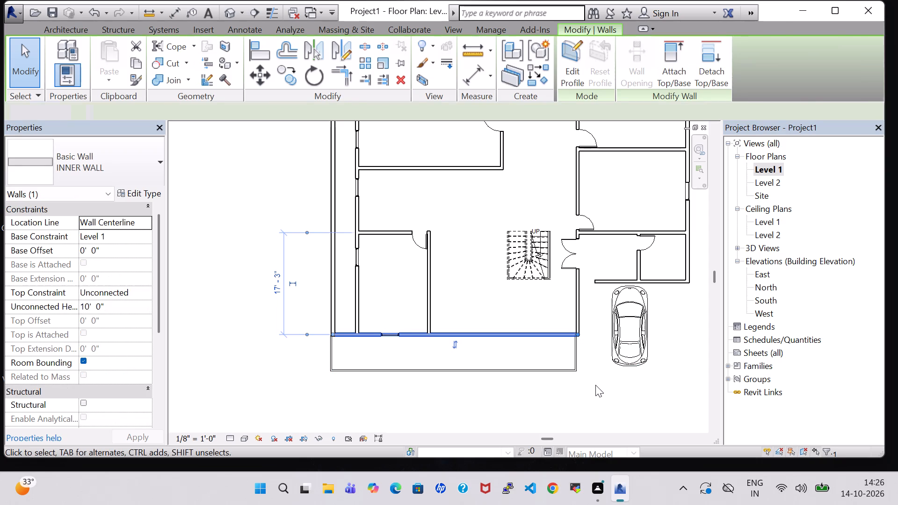
Move the winder stair south until it sits just inside the relocated front wall.
click(529, 264)
key(Down)
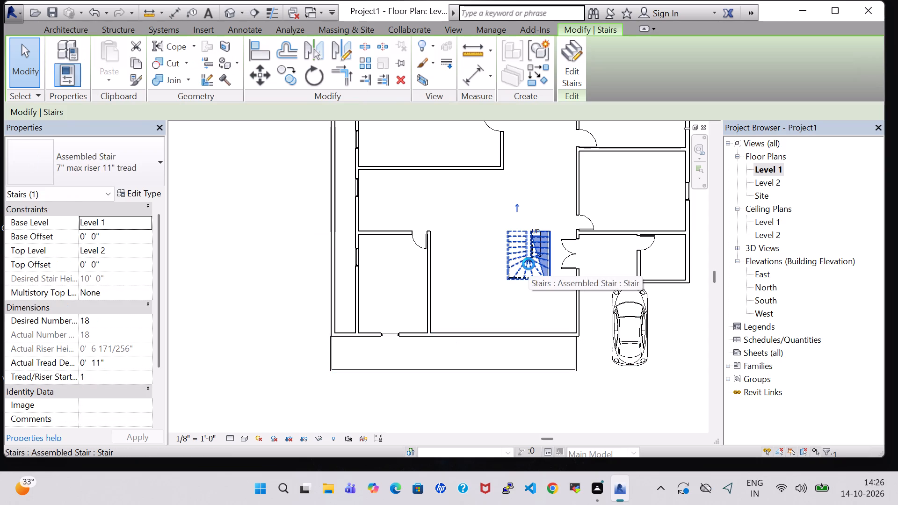
key(Down)
key(Down)
key(Down)
key(Down)
key(Down)
key(Down)
key(Down)
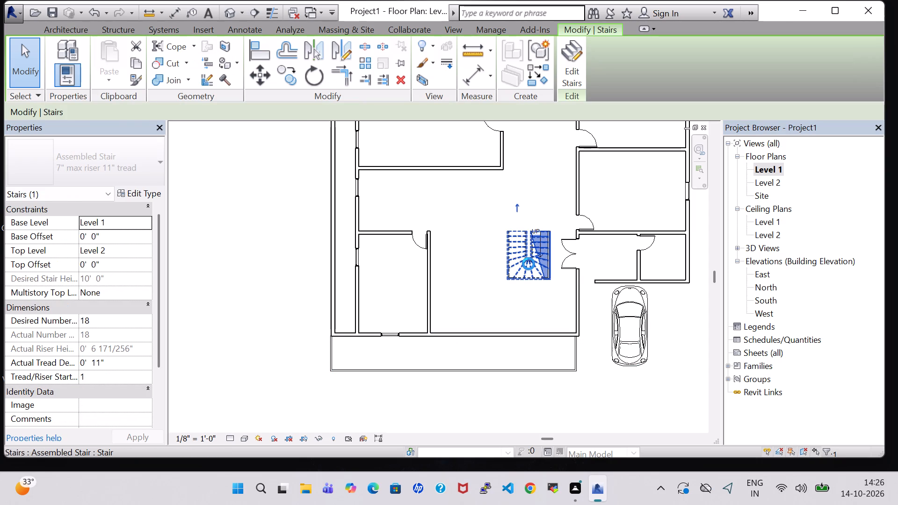
key(Down)
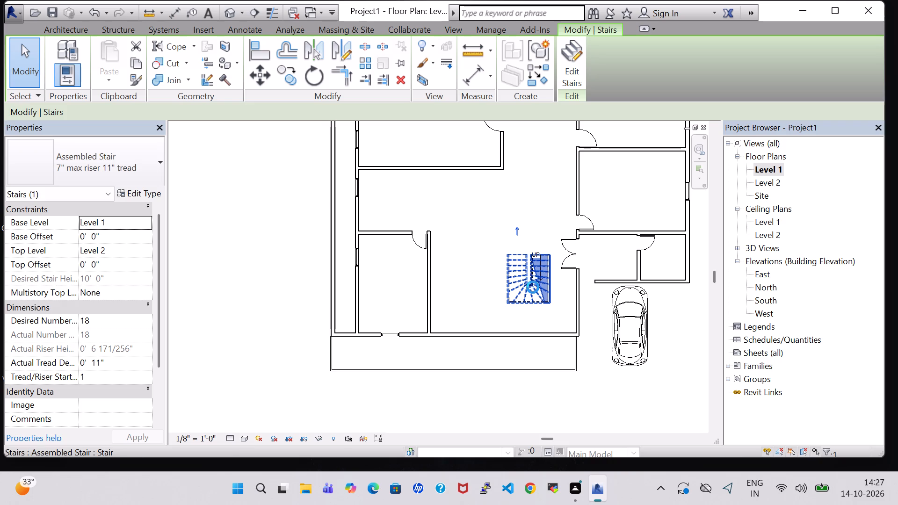
key(Down)
key(Down)
key(Down)
key(Down)
key(Down)
key(Down)
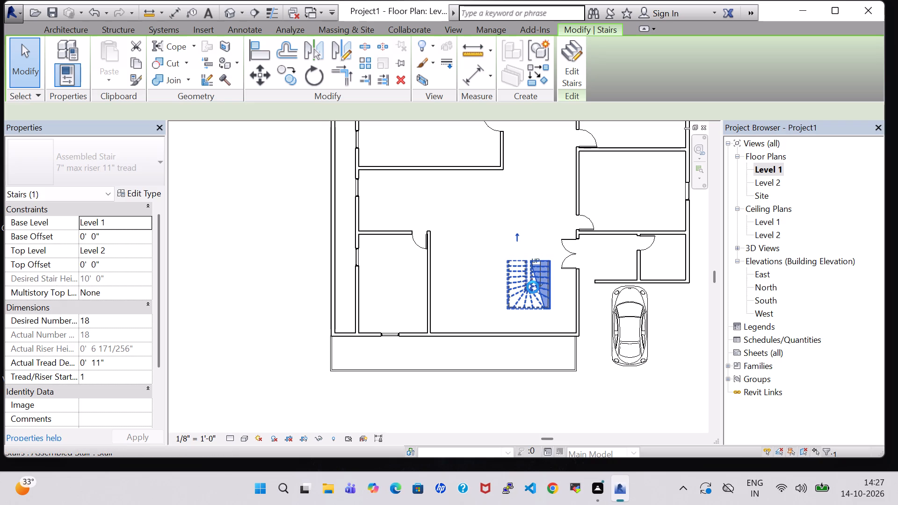
key(Down)
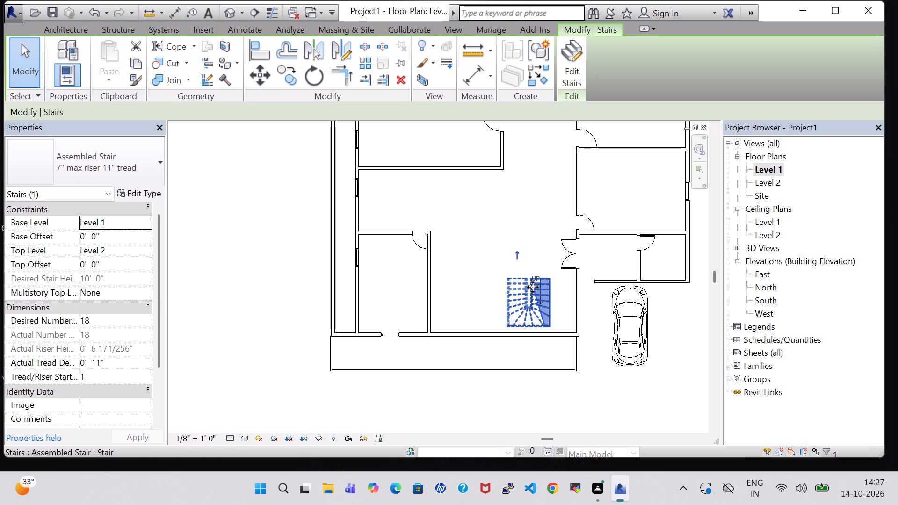
Shift the stair east into the corner beside the double-door wall, leaving a small gap to both adjoining walls.
key(Right)
key(Right)
key(Right)
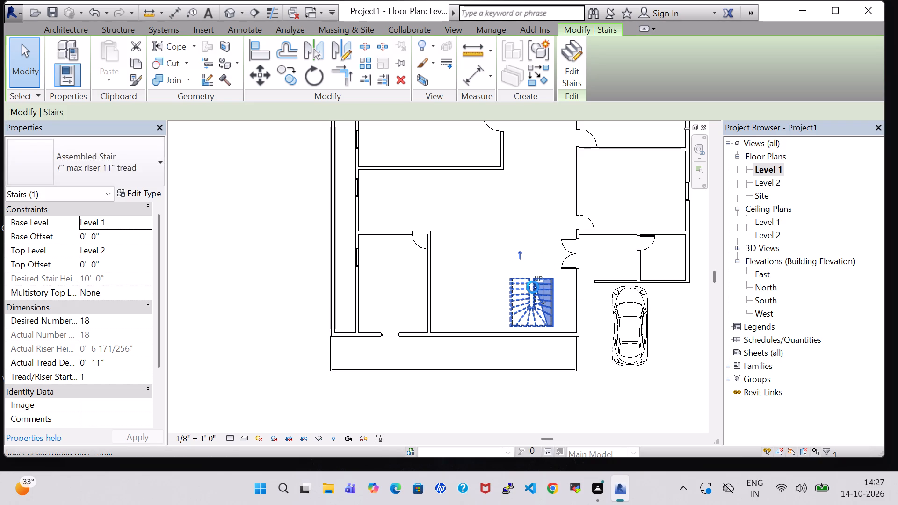
key(Right)
key(Right)
key(Right)
key(Right)
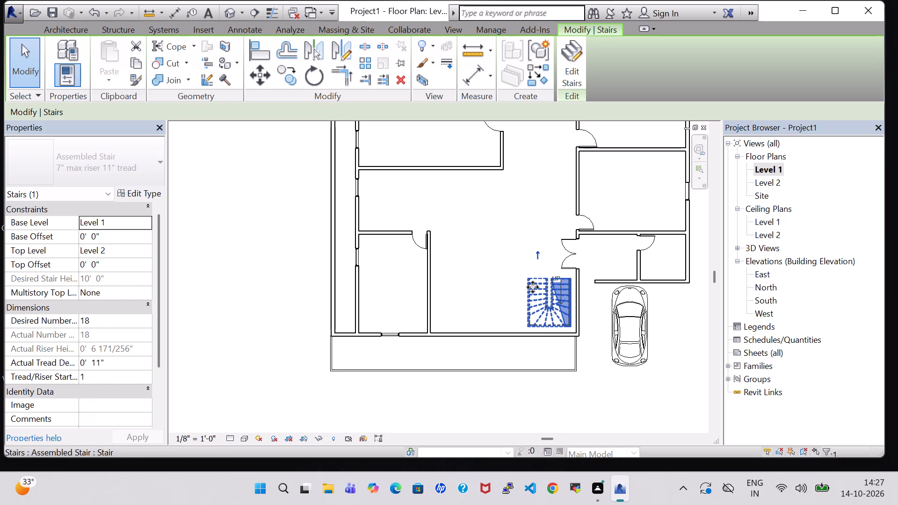
key(Down)
key(Right)
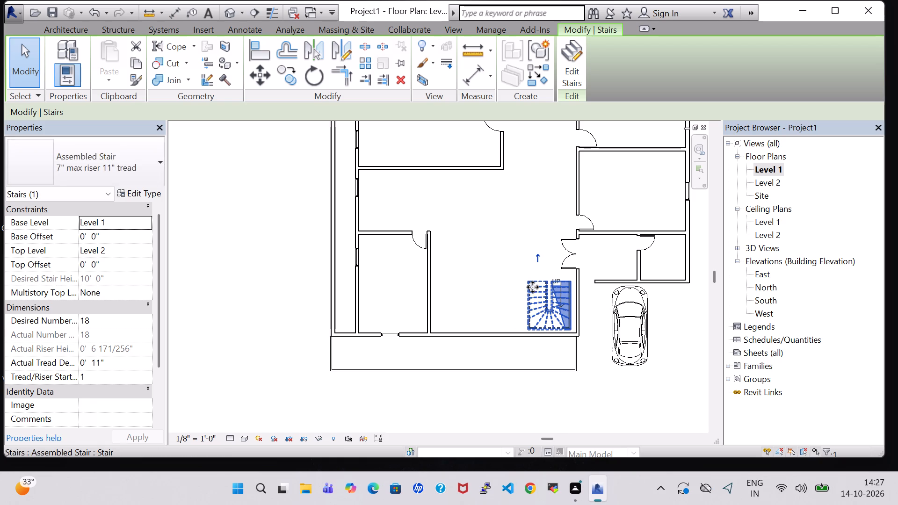
click(639, 409)
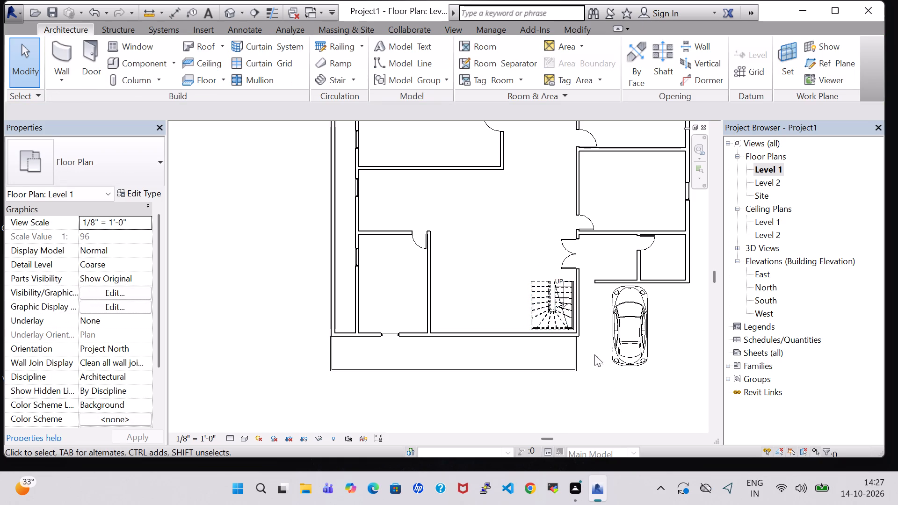
click(556, 307)
key(Up)
key(Left)
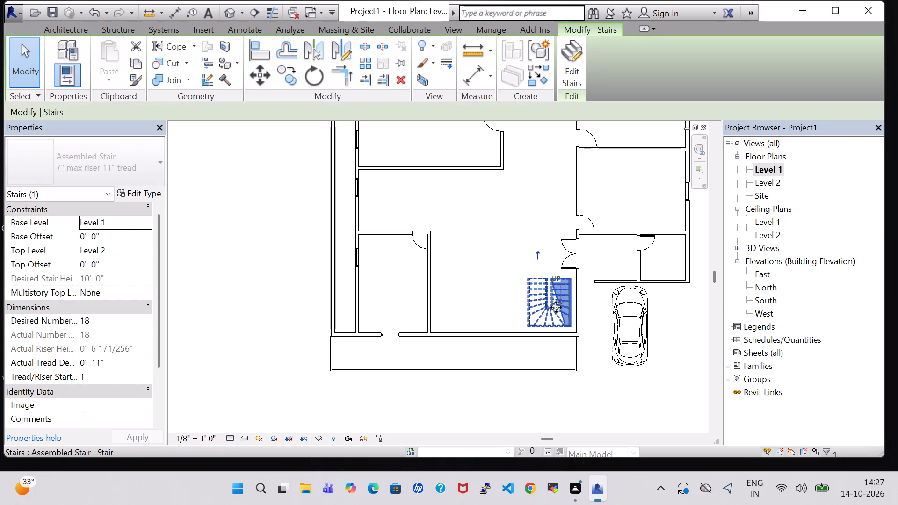
click(624, 395)
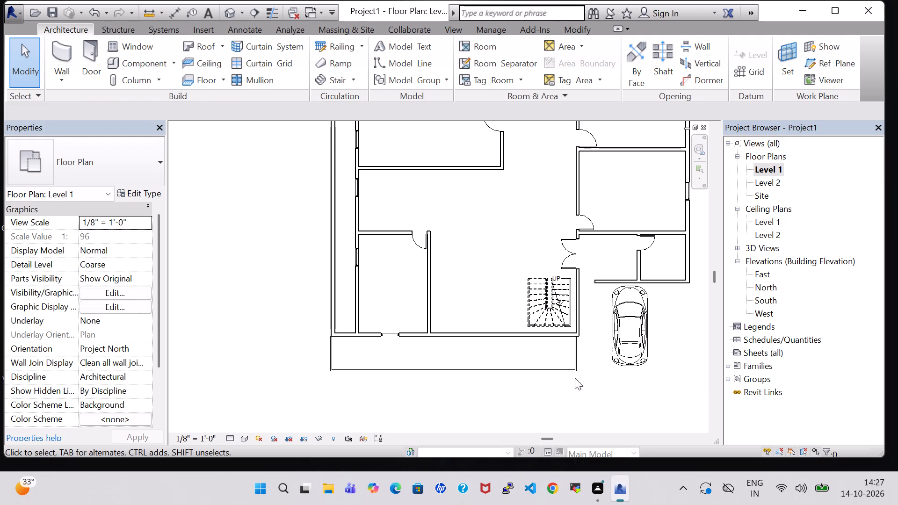
Move the small southwest room's east wall east until it is 20'-8" from the inner west wall.
click(429, 295)
key(Right)
key(Right)
key(Right)
key(Right)
key(Right)
key(Right)
key(Right)
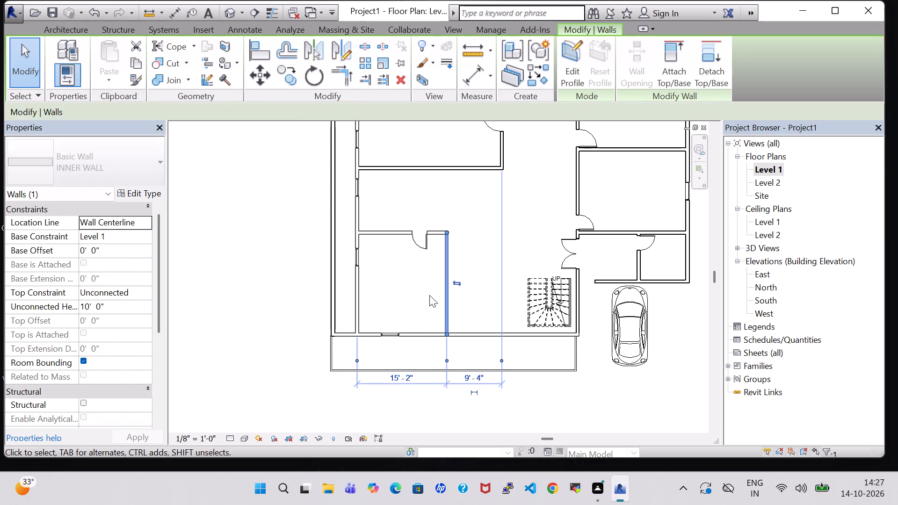
key(Right)
key(Right)
key(Right)
key(Right)
key(Right)
key(Right)
key(Right)
key(Right)
key(Right)
key(Right)
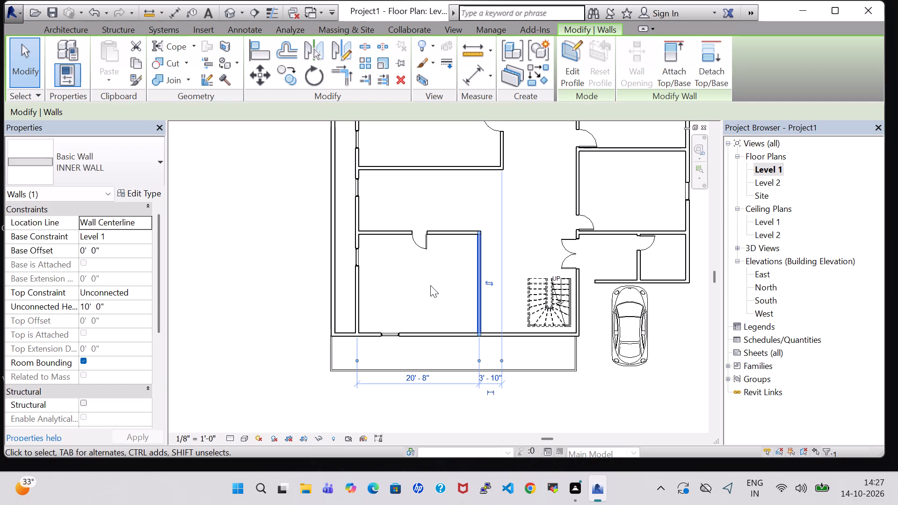
Slide the door in the small southwest room's north wall east, close to the relocated east wall.
click(427, 249)
key(Right)
key(Right)
key(Right)
key(Right)
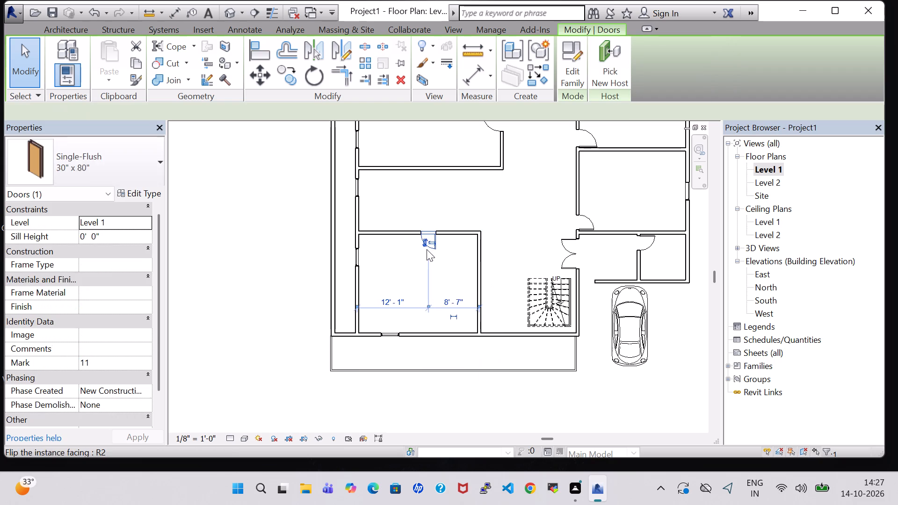
key(Right)
key(Right)
key(Right)
key(Right)
key(Right)
key(Right)
key(Right)
key(Right)
key(Right)
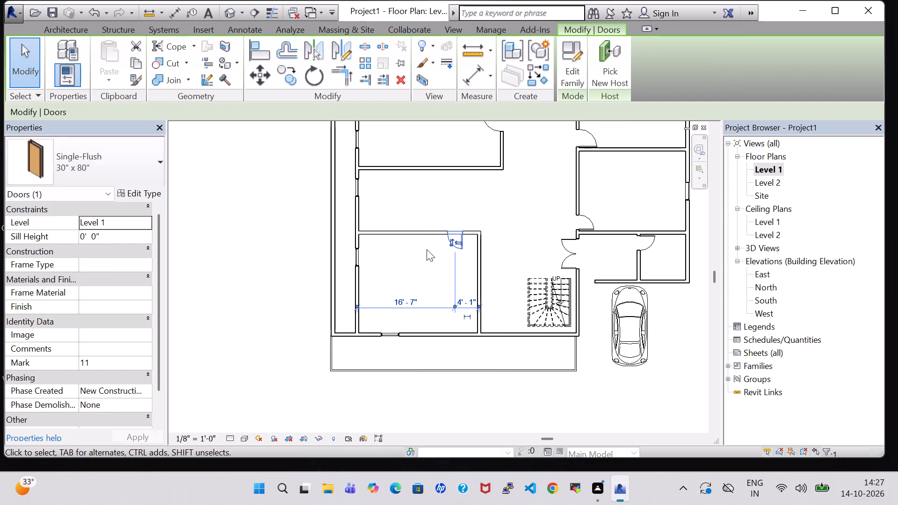
key(Right)
Move the small southwest room's north wall south until it is 10'-3" from the front wall.
click(417, 233)
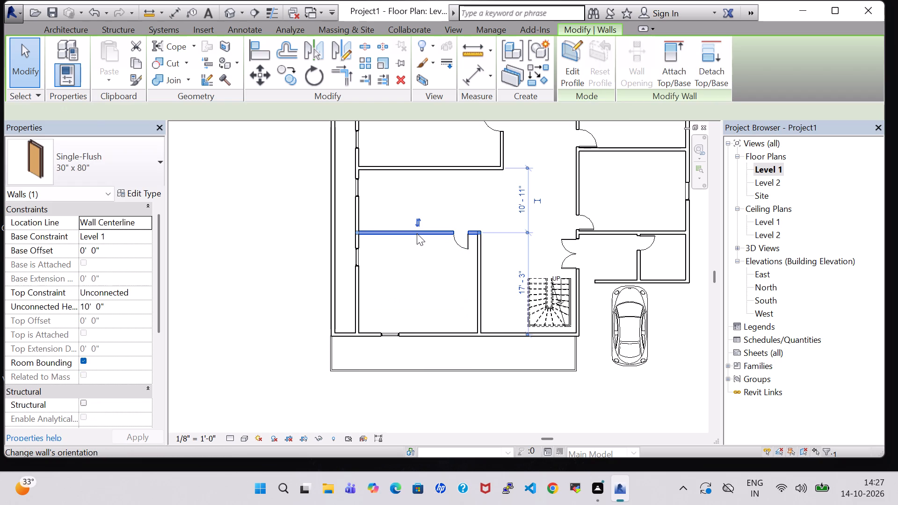
key(Down)
key(Down)
key(Down)
key(Down)
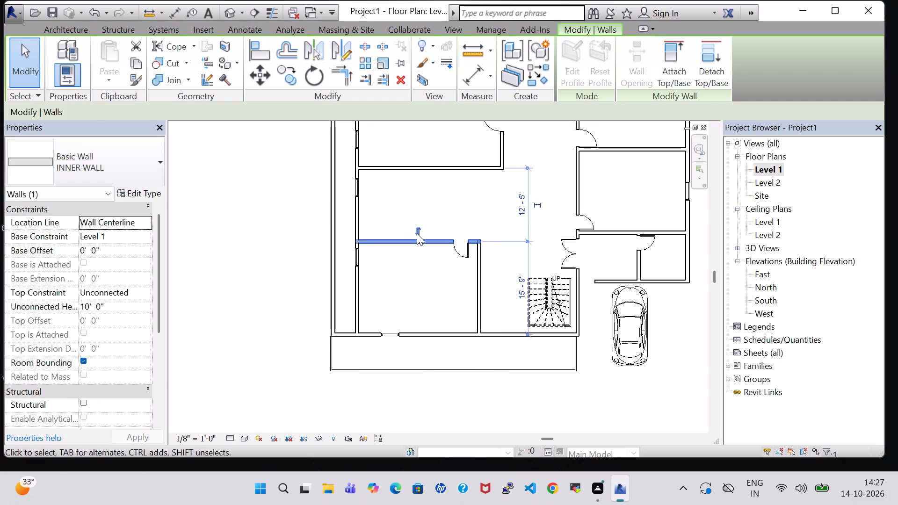
key(Down)
key(Down)
key(Down)
key(Down)
key(Down)
key(Down)
key(Down)
key(Down)
key(Down)
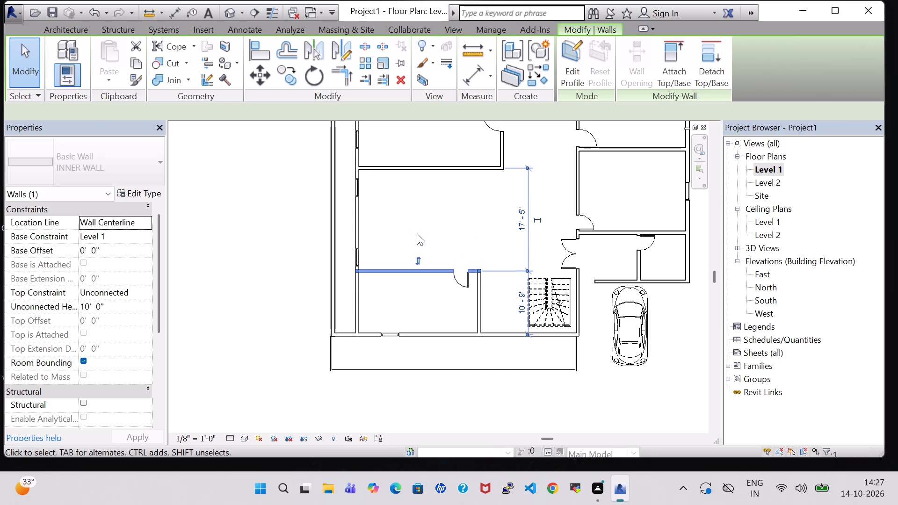
key(Down)
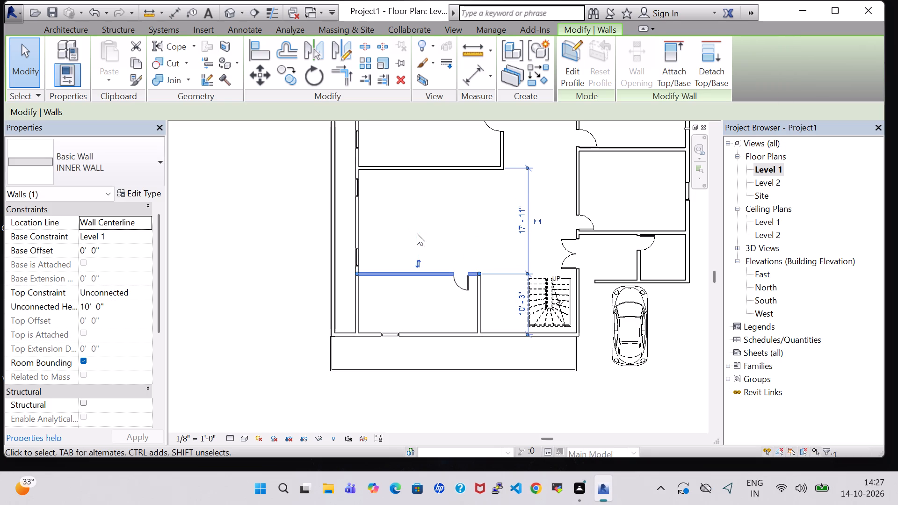
click(518, 413)
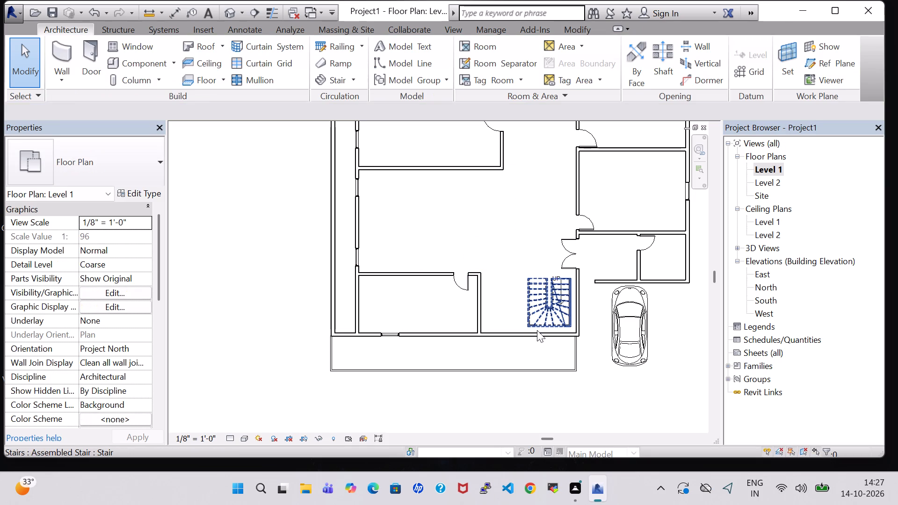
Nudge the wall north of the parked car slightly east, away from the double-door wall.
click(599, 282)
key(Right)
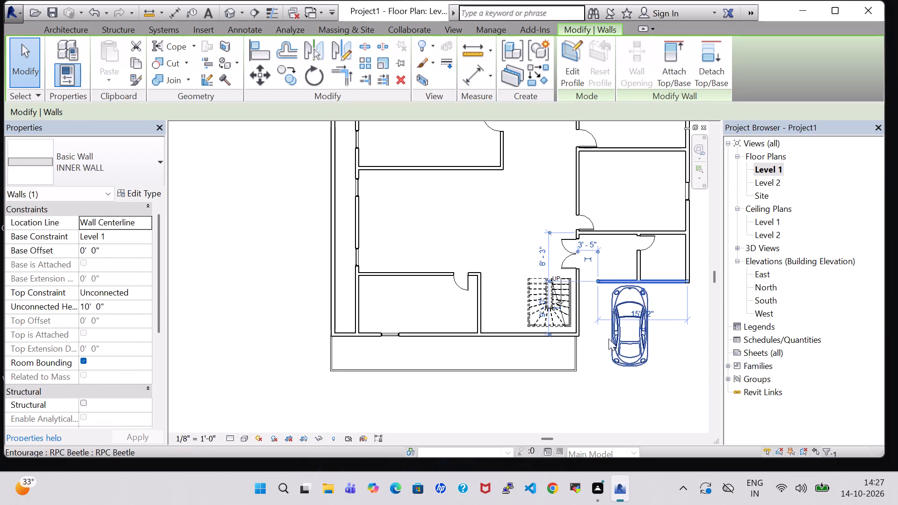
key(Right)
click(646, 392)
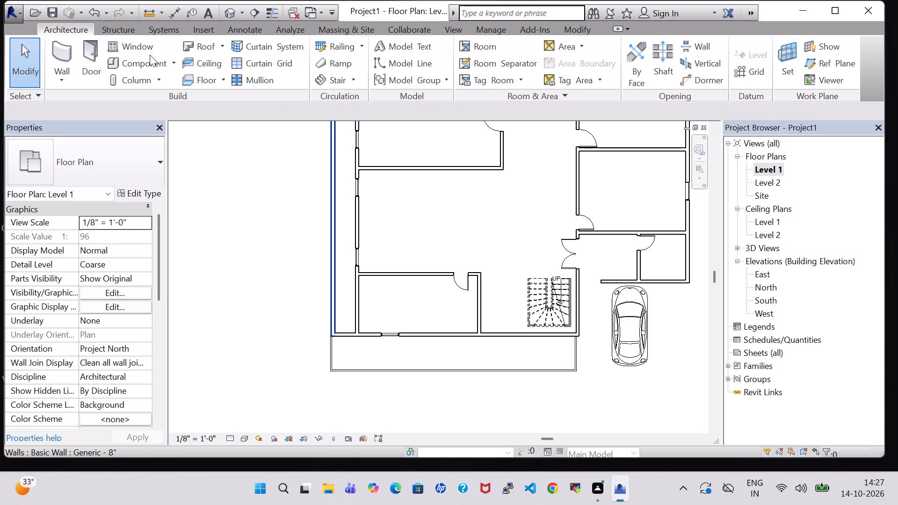
Extend the west end of the wall north of the car to join the double-door wall, closing the gap.
click(90, 43)
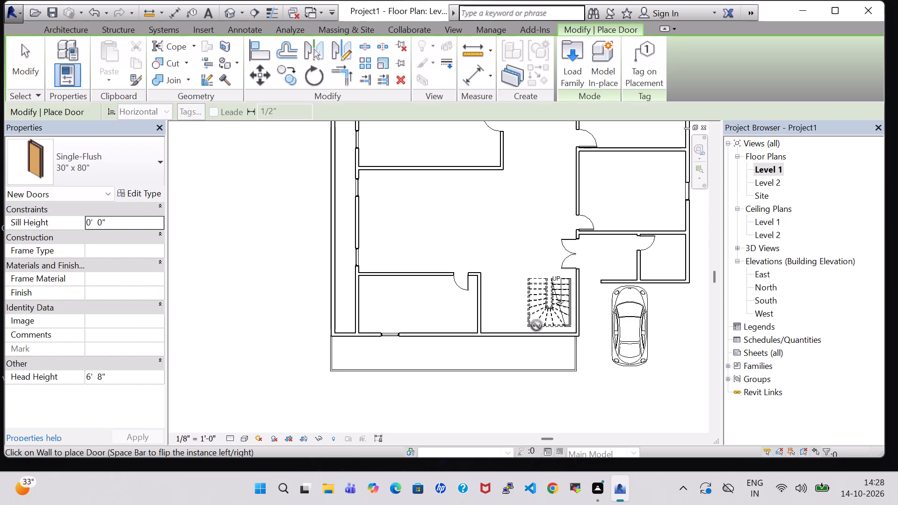
key(Escape)
double_click(598, 283)
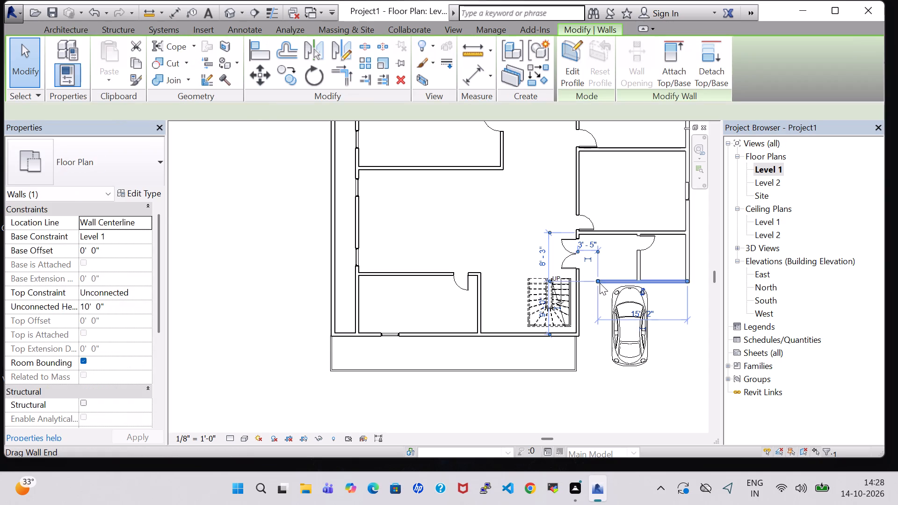
drag(599, 280, 584, 281)
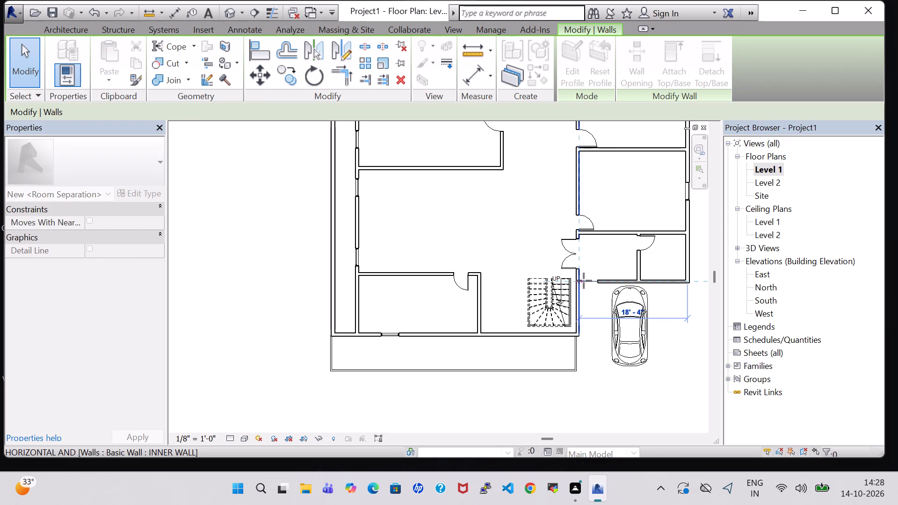
drag(584, 281, 572, 285)
click(572, 285)
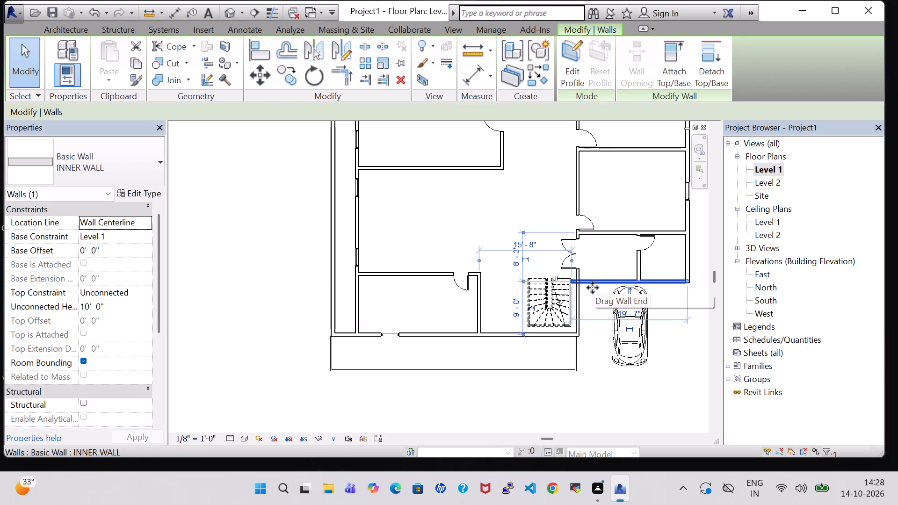
key(Escape)
scroll(582, 285, up, 6)
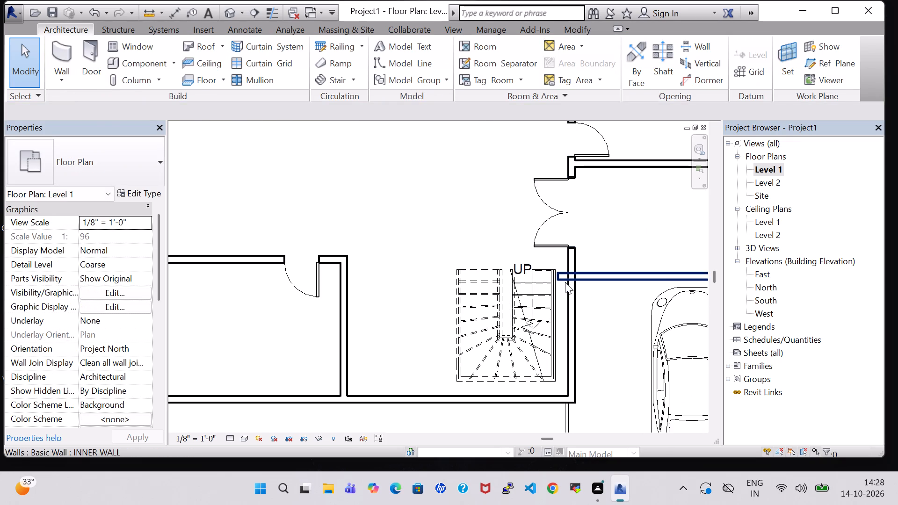
click(560, 277)
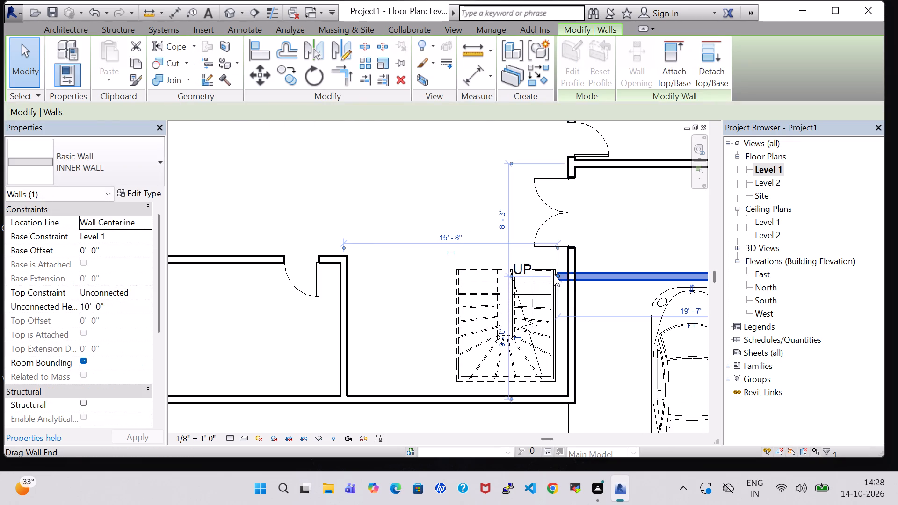
drag(561, 276, 565, 277)
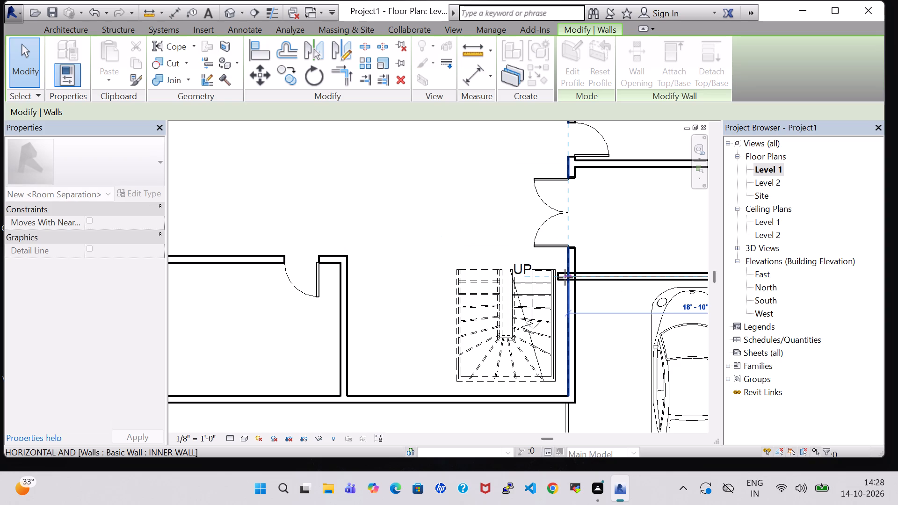
drag(565, 277, 567, 277)
click(579, 287)
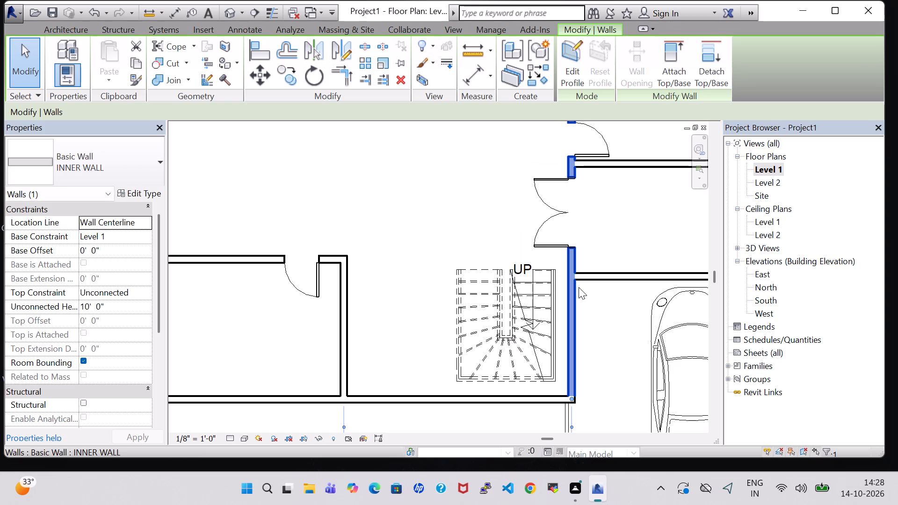
key(Escape)
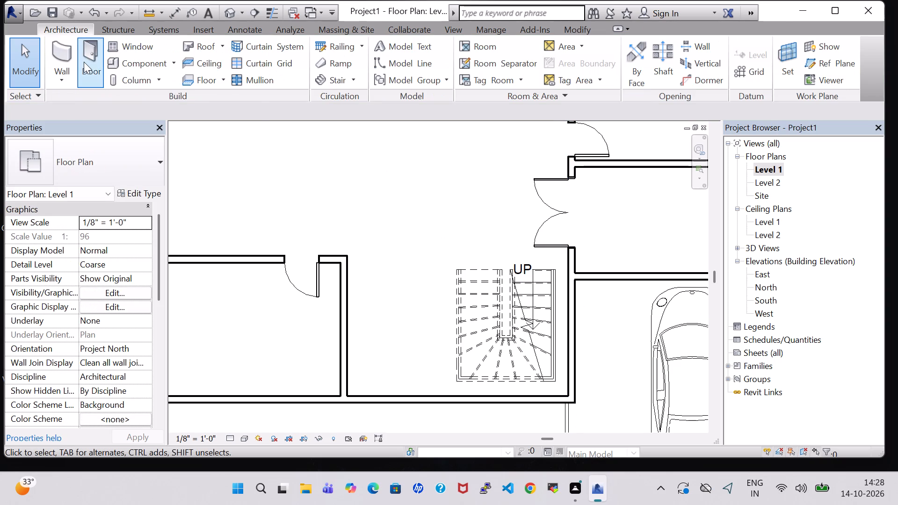
Place a Single-Flush 30" x 80" door in the extended wall just east of the double-door wall, swinging south.
click(84, 62)
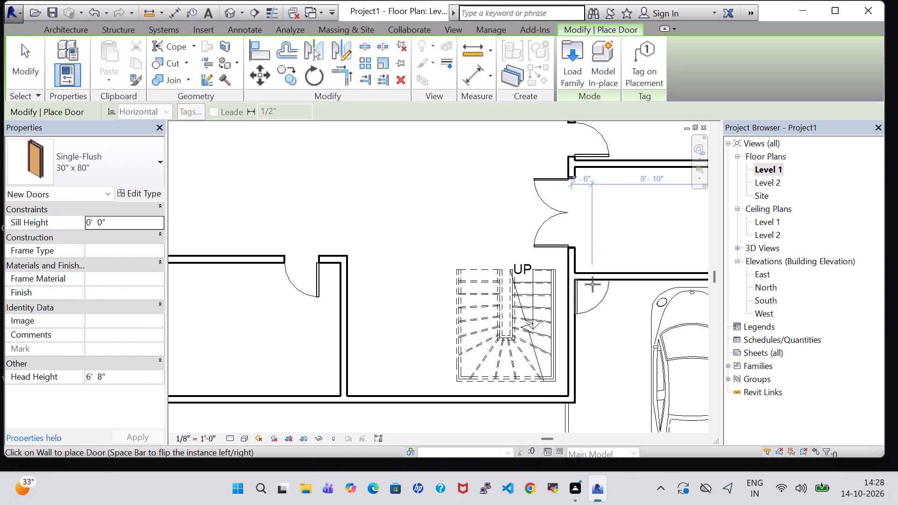
click(597, 284)
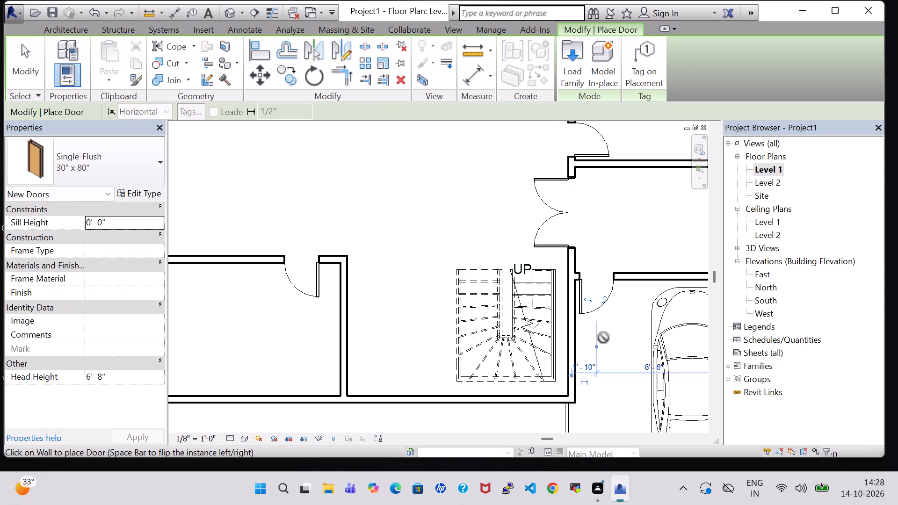
scroll(603, 338, down, 2)
key(Escape)
scroll(603, 338, down, 1)
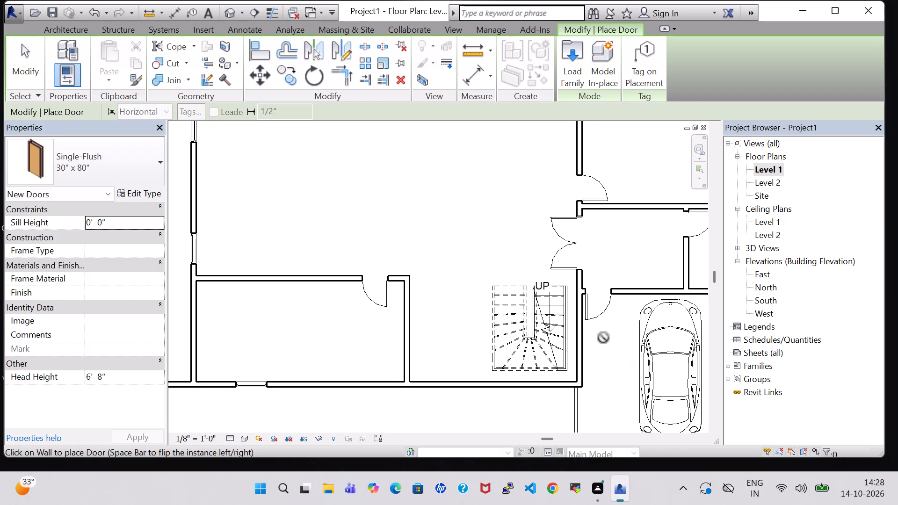
scroll(603, 338, down, 4)
key(Escape)
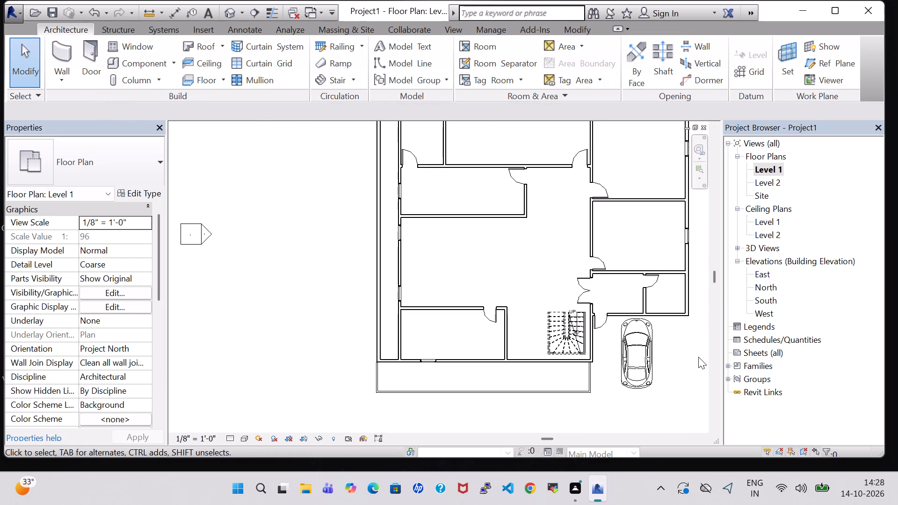
Move the parked car east to 5'-8" from the east wall and slightly south, clear of the door.
click(630, 351)
key(Right)
key(Right)
key(Right)
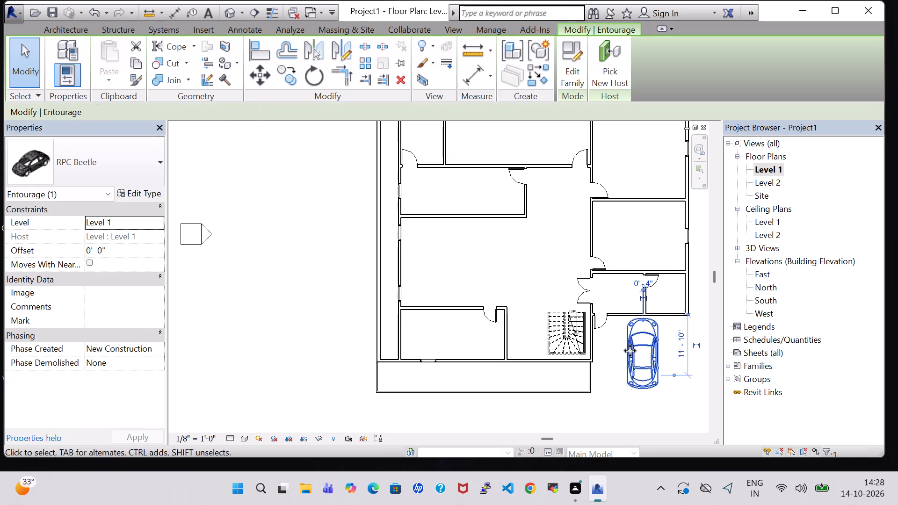
key(Right)
key(Right)
key(Right)
key(Right)
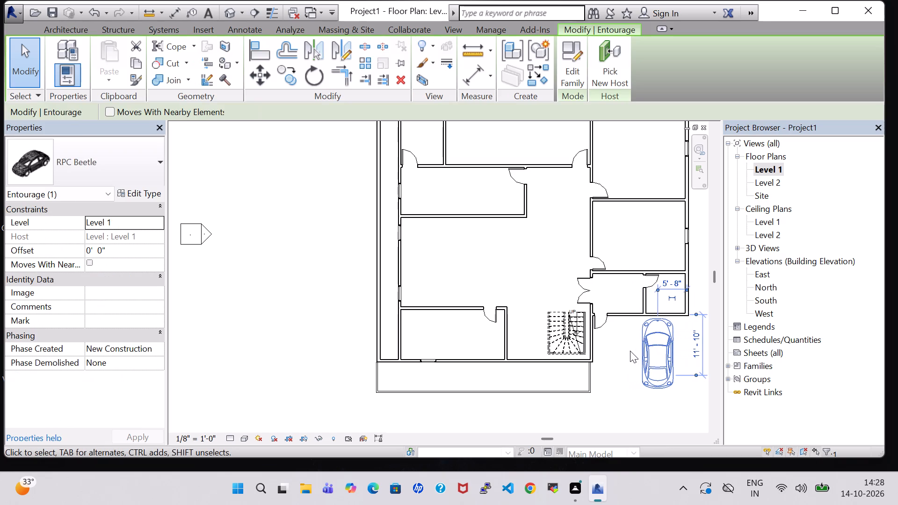
key(Down)
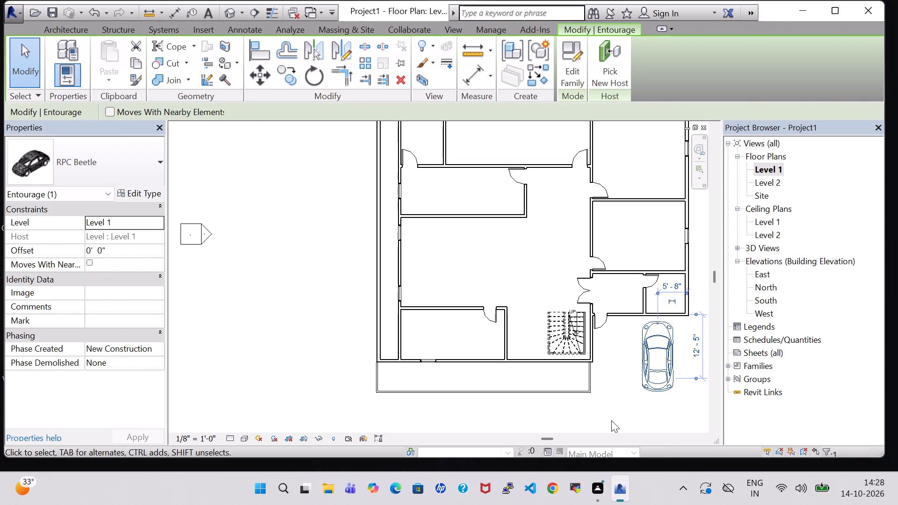
click(611, 420)
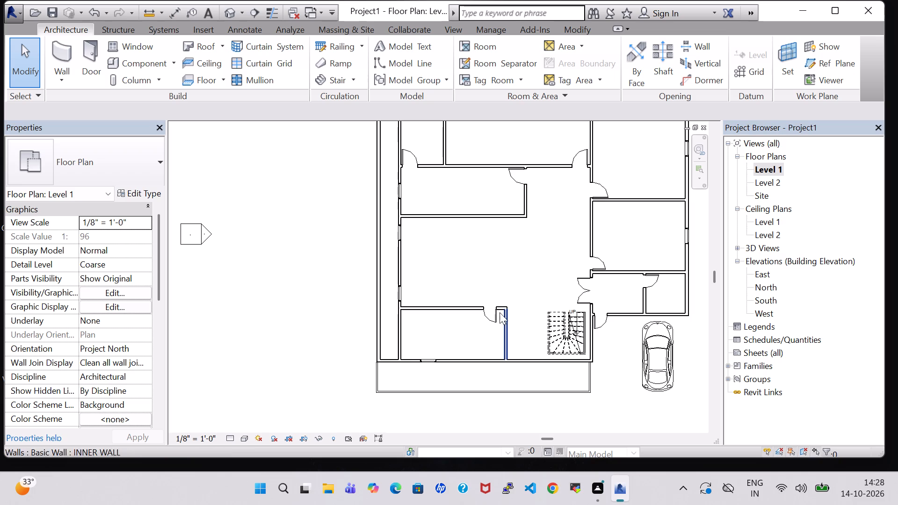
Move the large room's southern west-wall window south into the small southwest room, roughly midway along its west side.
click(406, 288)
key(Down)
key(Down)
key(Down)
key(Down)
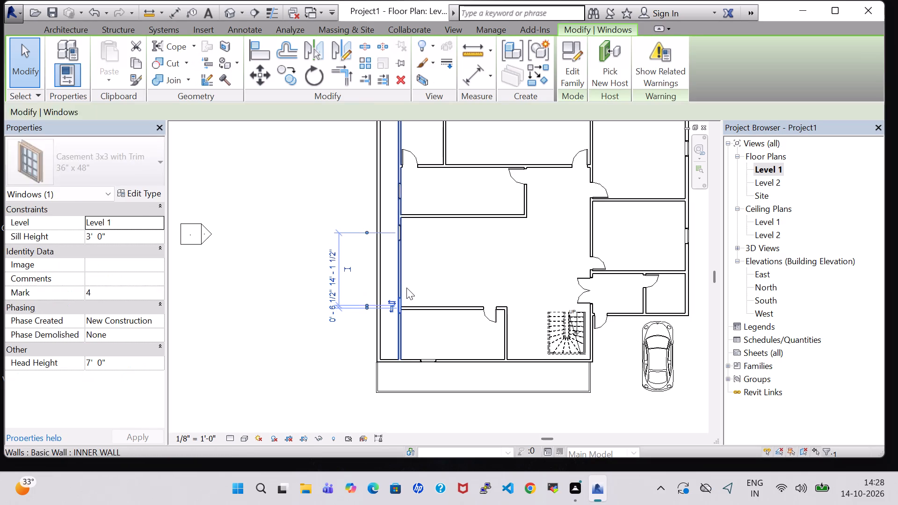
key(Down)
key(Down)
key(Down)
key(Down)
key(Down)
key(Down)
key(Down)
key(Down)
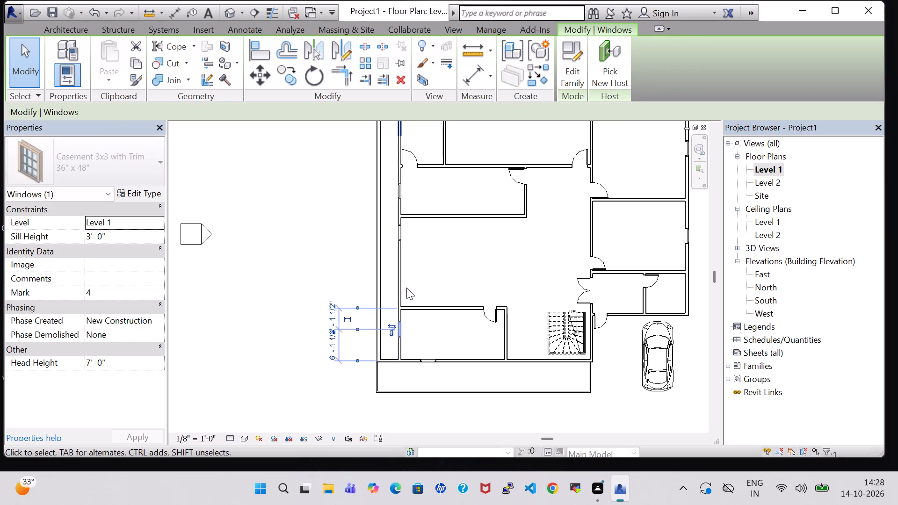
key(Down)
click(455, 341)
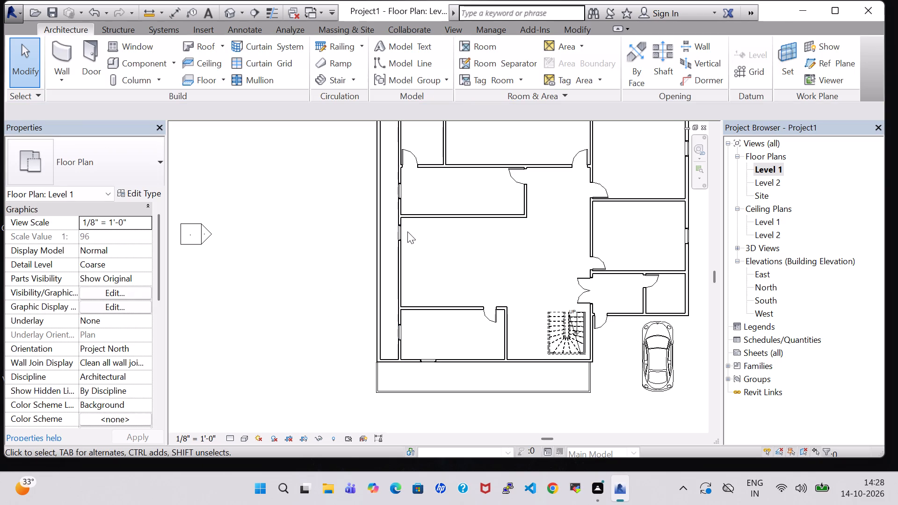
Move the large room's remaining west-wall window south to 10'-3" from its north wall and 7'-8" from its south wall.
click(398, 229)
key(Down)
key(Down)
key(Down)
key(Down)
key(Down)
key(Down)
key(Down)
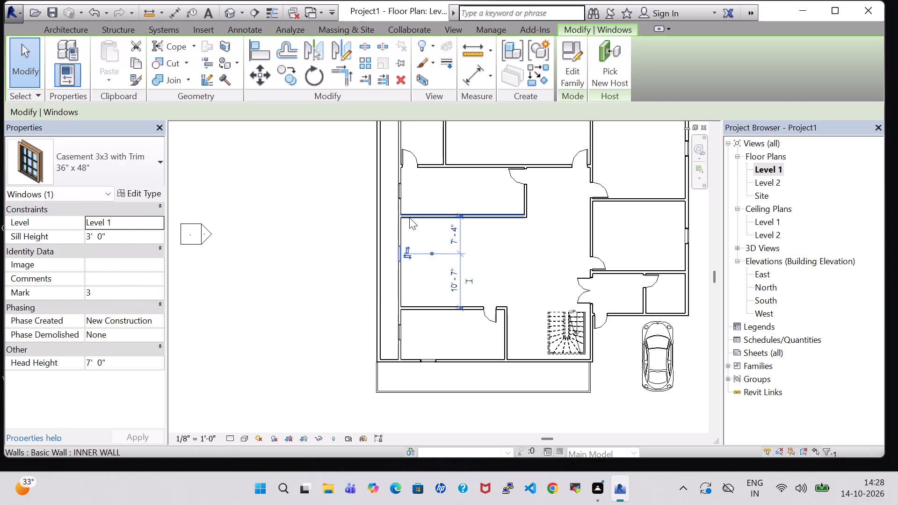
key(Down)
key(Down)
key(Down)
key(Down)
key(Down)
key(Down)
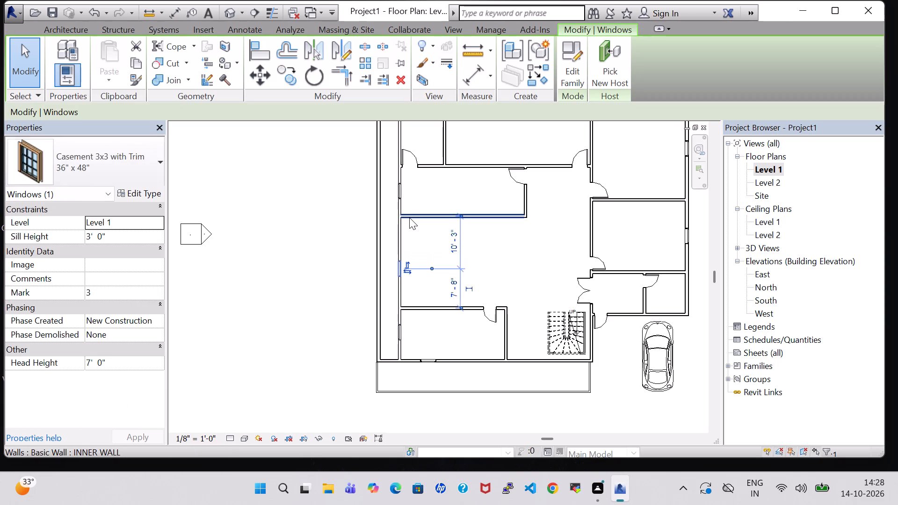
key(Up)
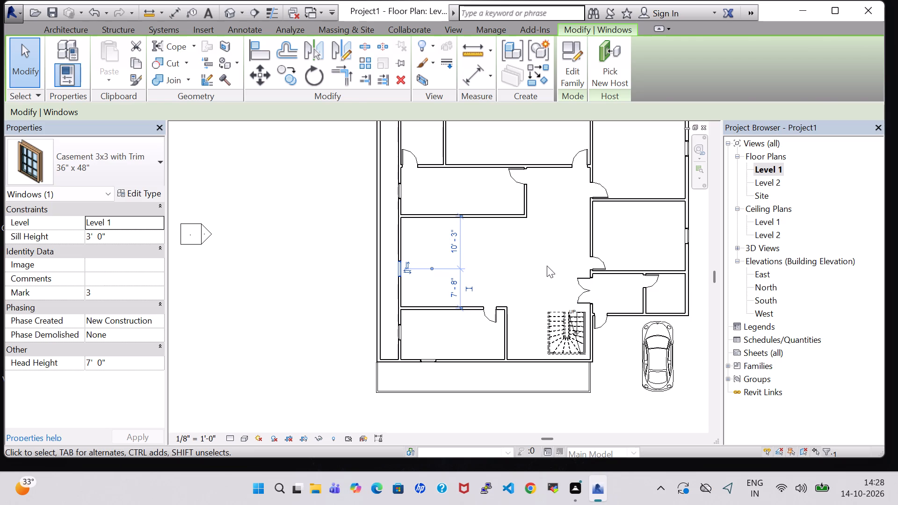
click(546, 266)
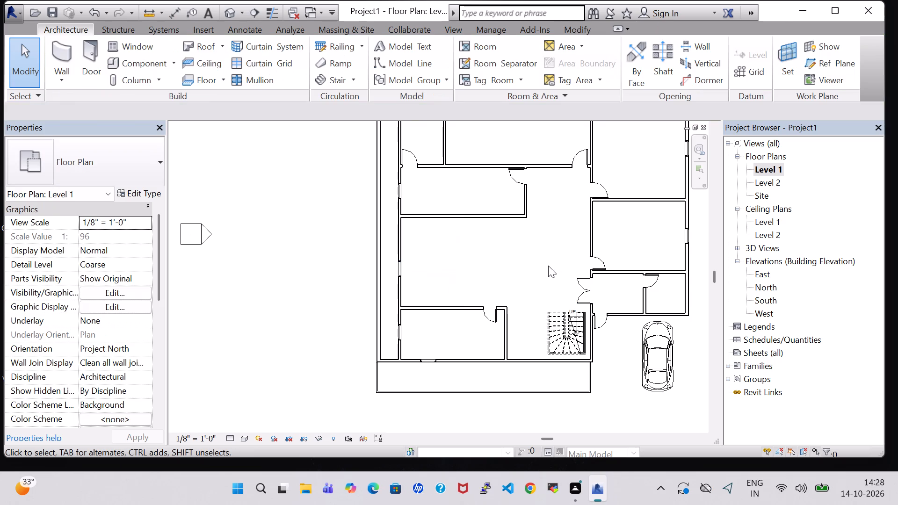
Move the middle west room's south wall south to 14'-5" from the small southwest room's north wall.
click(448, 214)
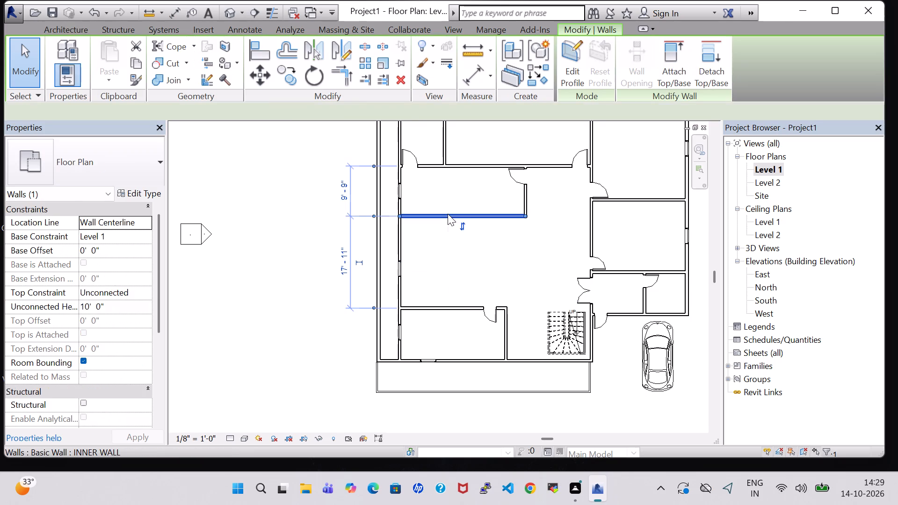
key(Down)
key(Down)
key(Down)
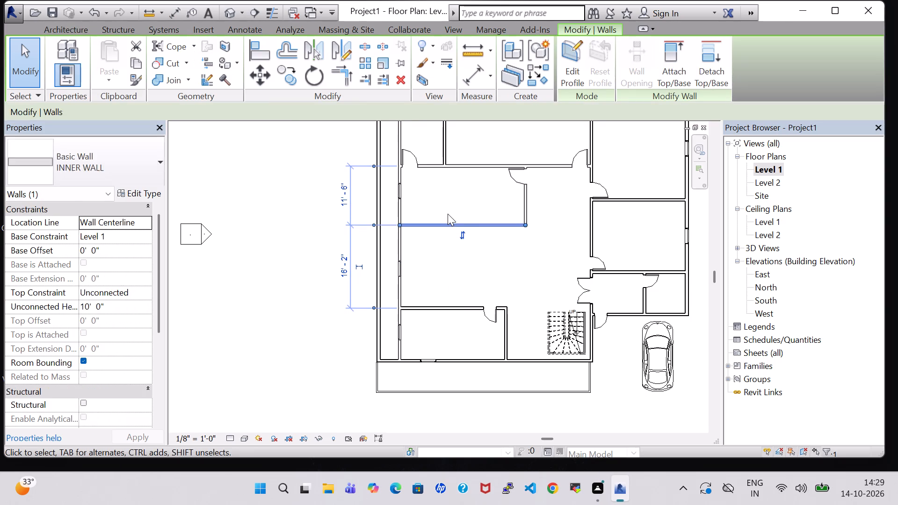
key(Down)
key(Down)
key(Down)
click(539, 268)
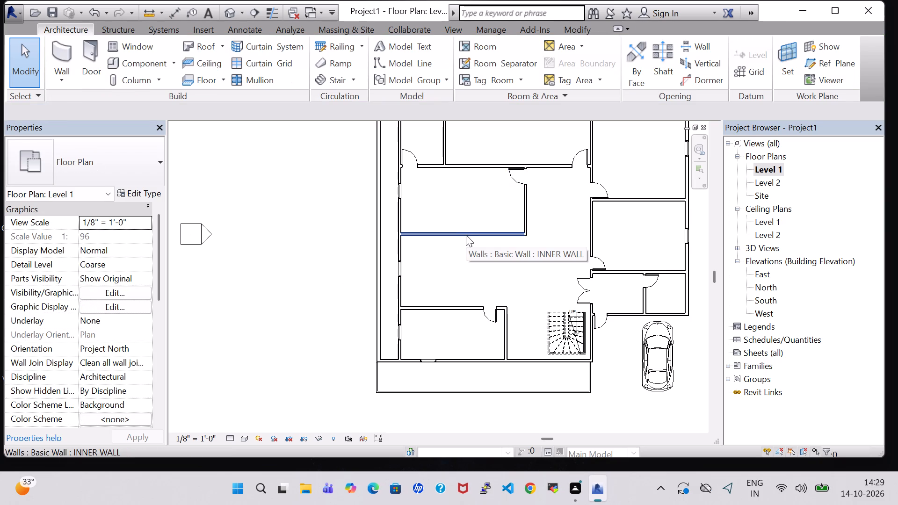
Move the middle west room's west-wall window south to roughly the midpoint between the room's north and south walls.
scroll(545, 289, down, 3)
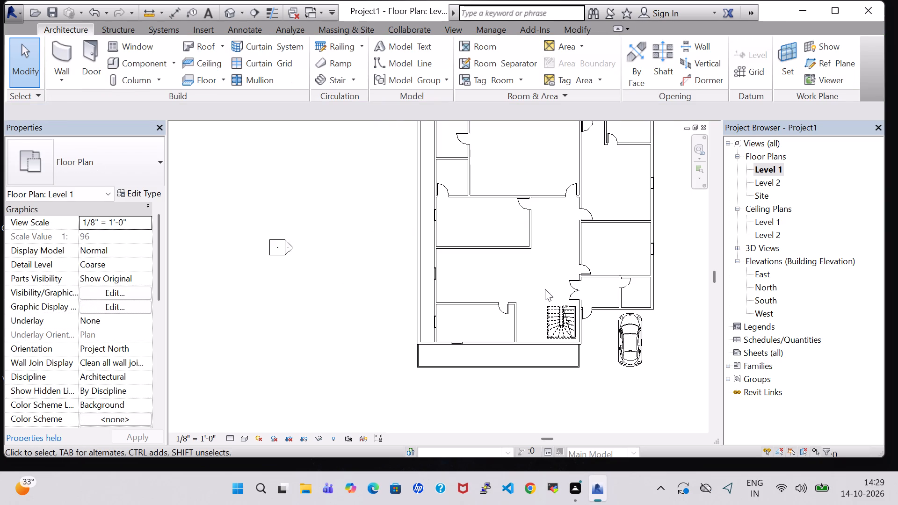
click(451, 224)
key(Down)
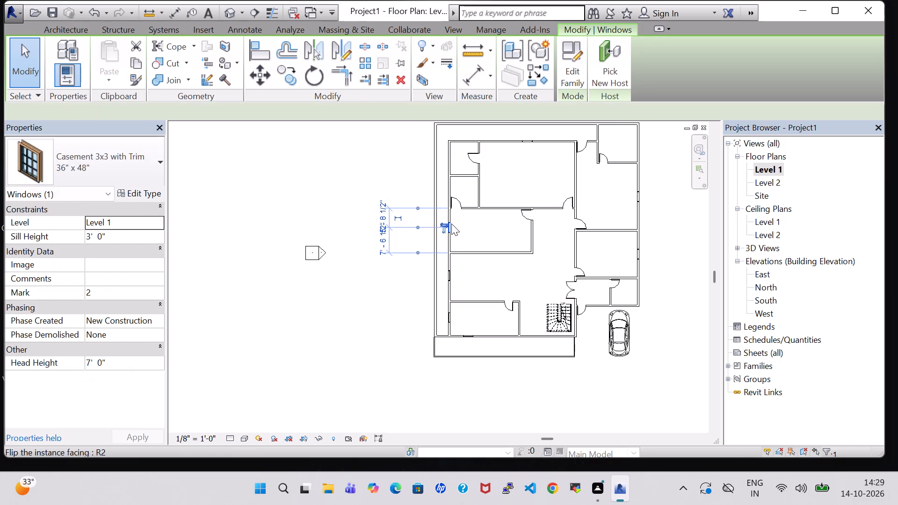
key(Down)
click(672, 346)
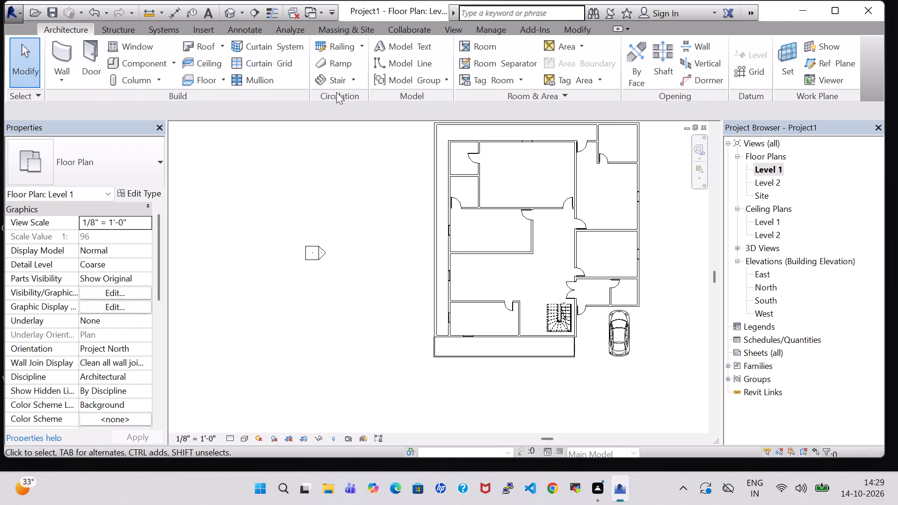
Inspect the model in 3D from the west, south and east sides, checking rooms and openings, and return to the Level 1 plan.
click(232, 14)
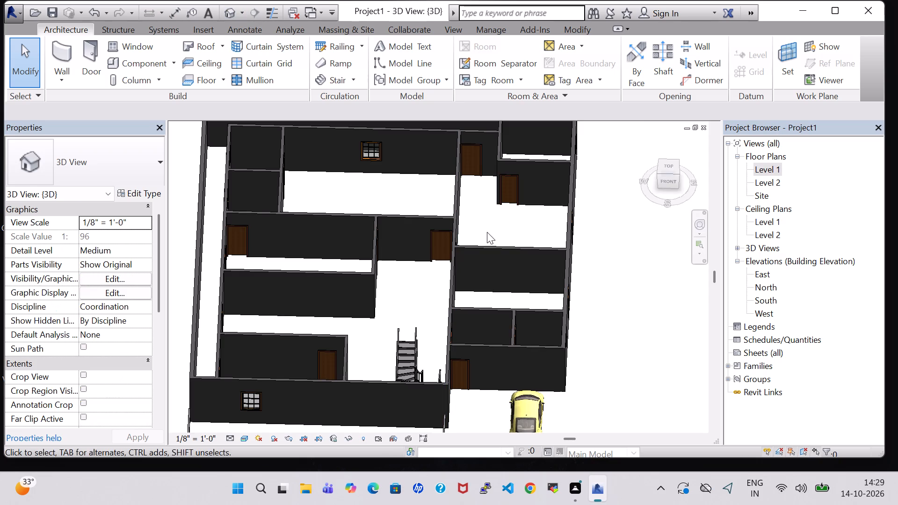
shift+middle_drag(182, 224, 261, 198)
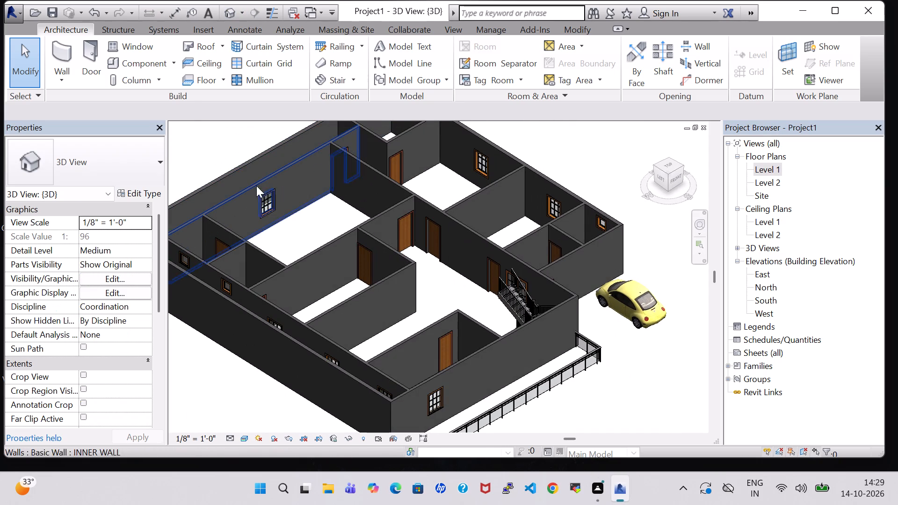
shift+middle_drag(232, 154, 292, 200)
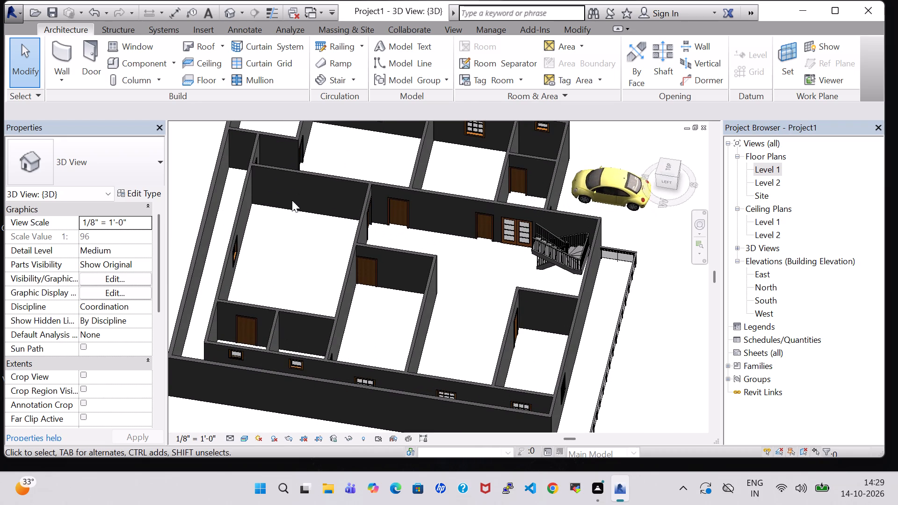
scroll(241, 321, up, 1)
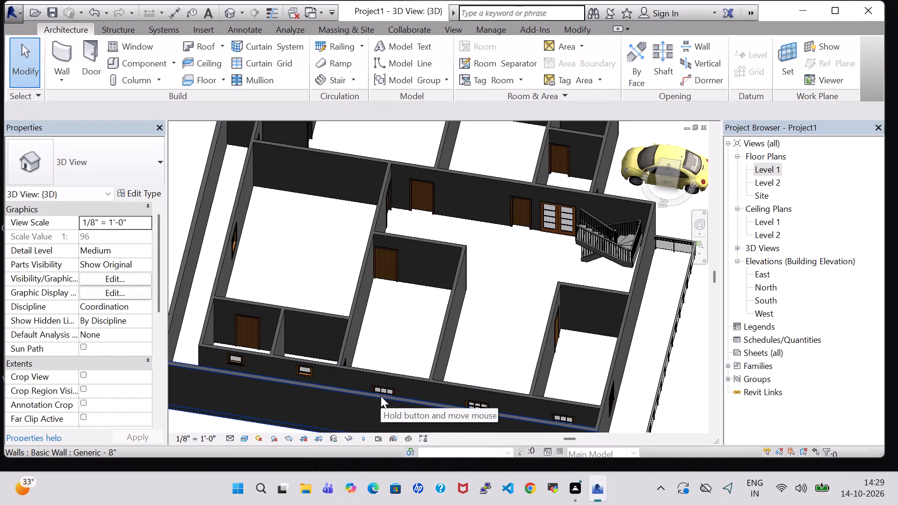
middle_drag(479, 353, 474, 275)
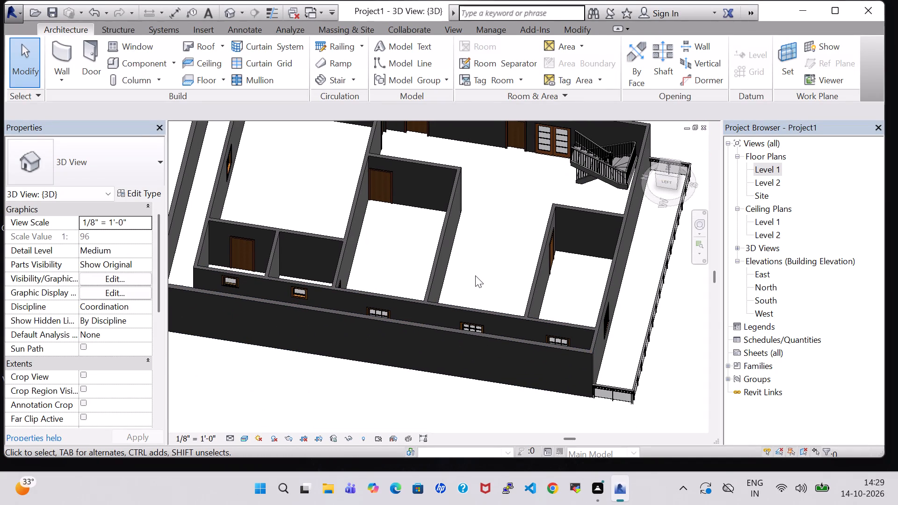
shift+middle_drag(675, 313, 586, 315)
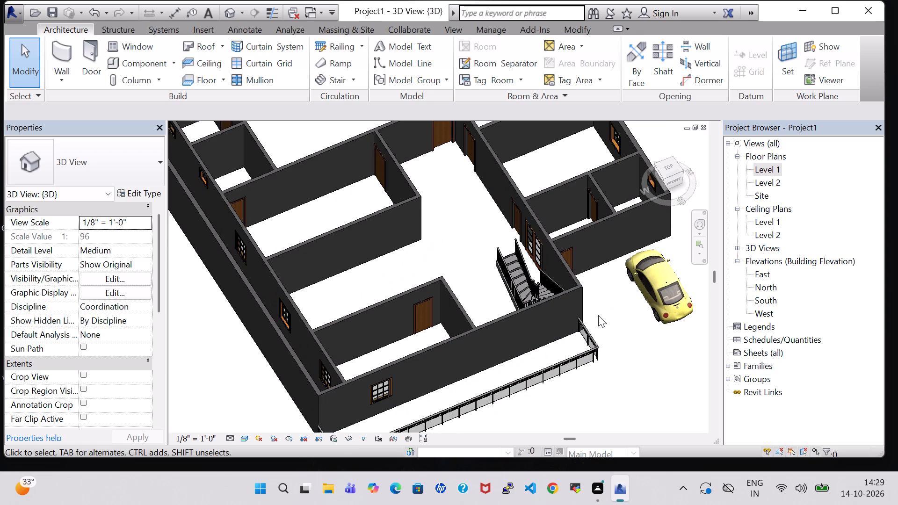
middle_drag(598, 315, 576, 315)
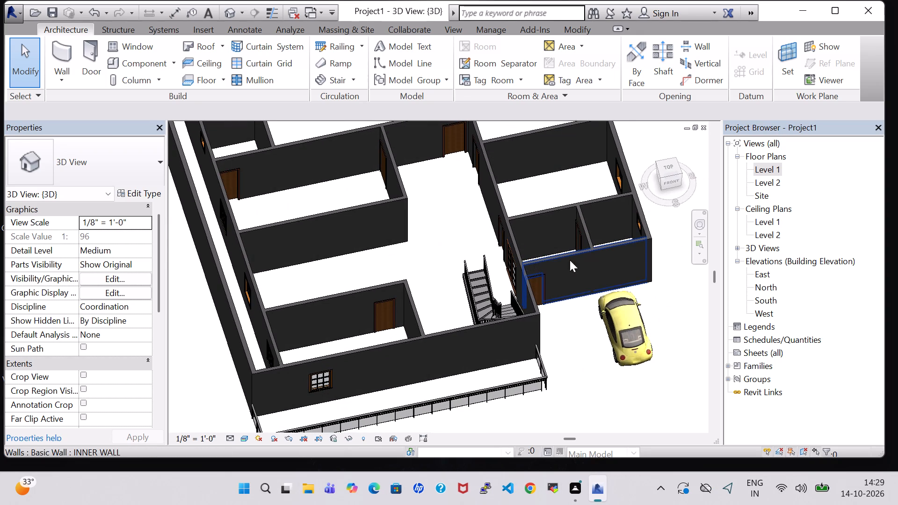
shift+middle_drag(666, 271, 653, 273)
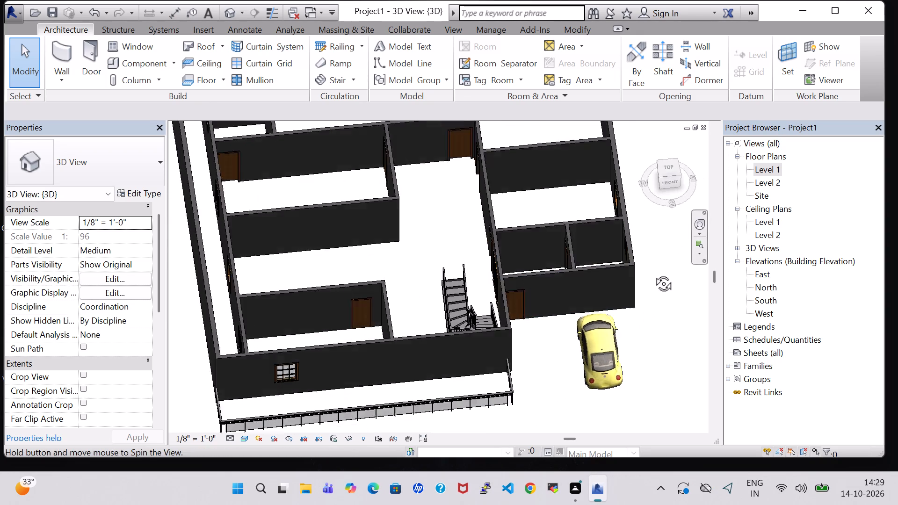
shift+middle_drag(653, 273, 599, 273)
shift+middle_drag(599, 273, 586, 274)
middle_drag(640, 288, 464, 347)
scroll(640, 288, up, 1)
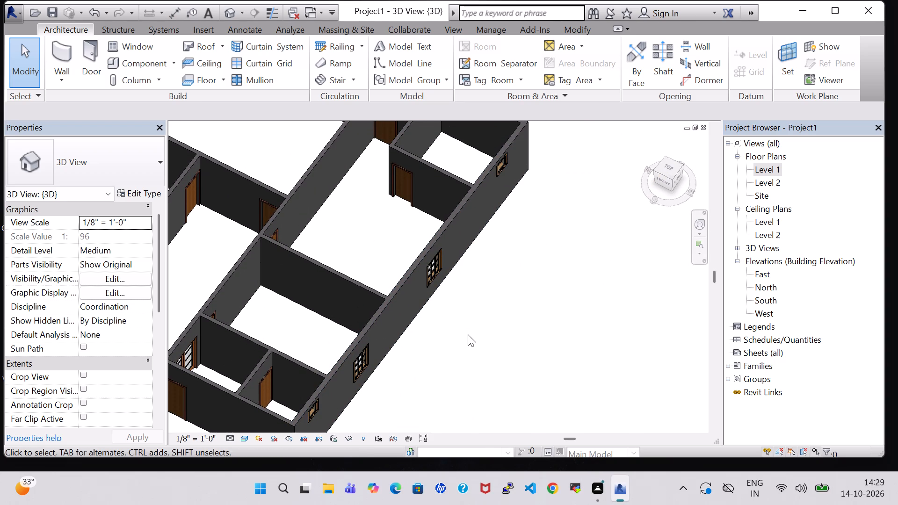
double_click(768, 166)
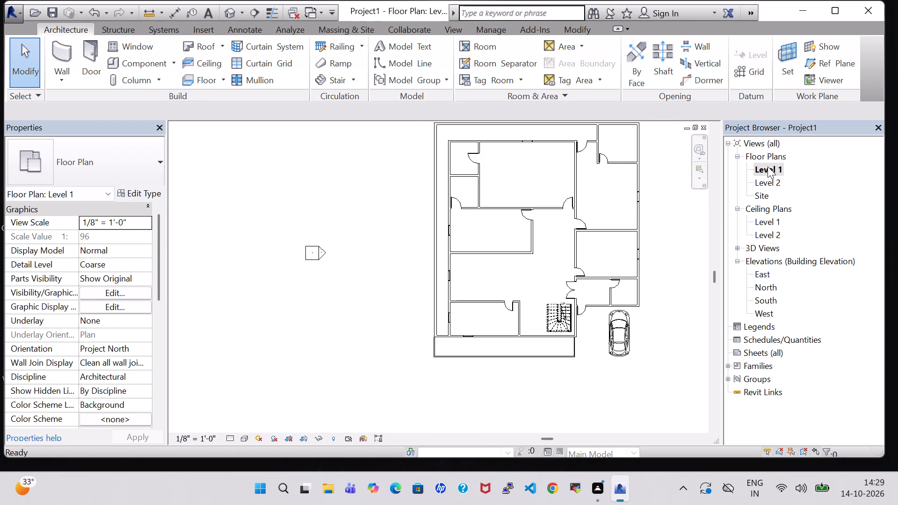
middle_drag(651, 231, 596, 255)
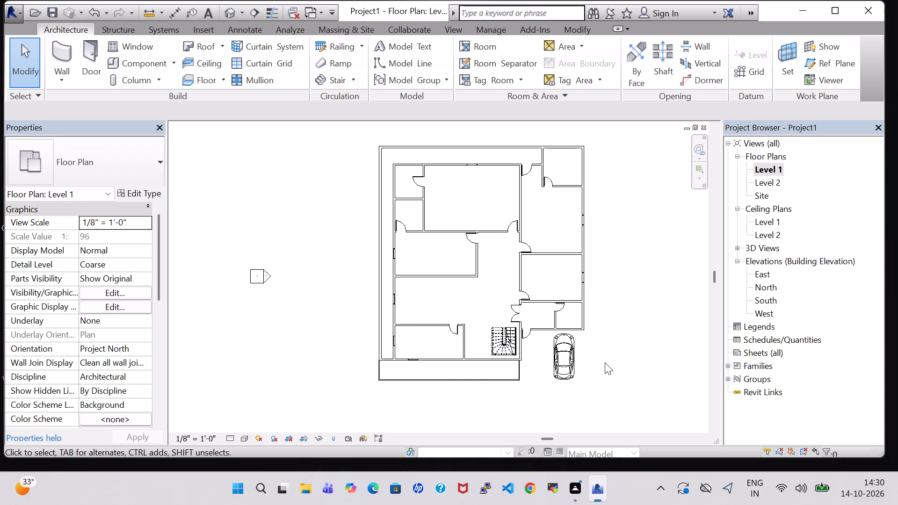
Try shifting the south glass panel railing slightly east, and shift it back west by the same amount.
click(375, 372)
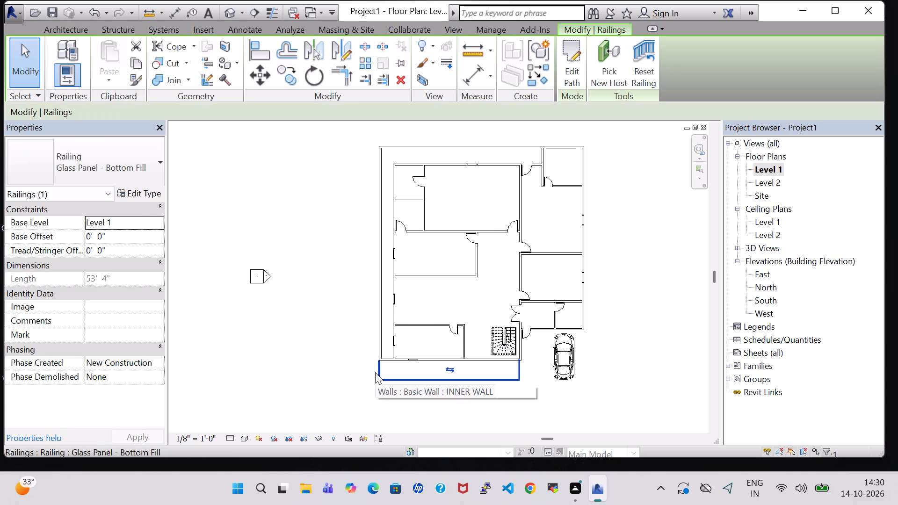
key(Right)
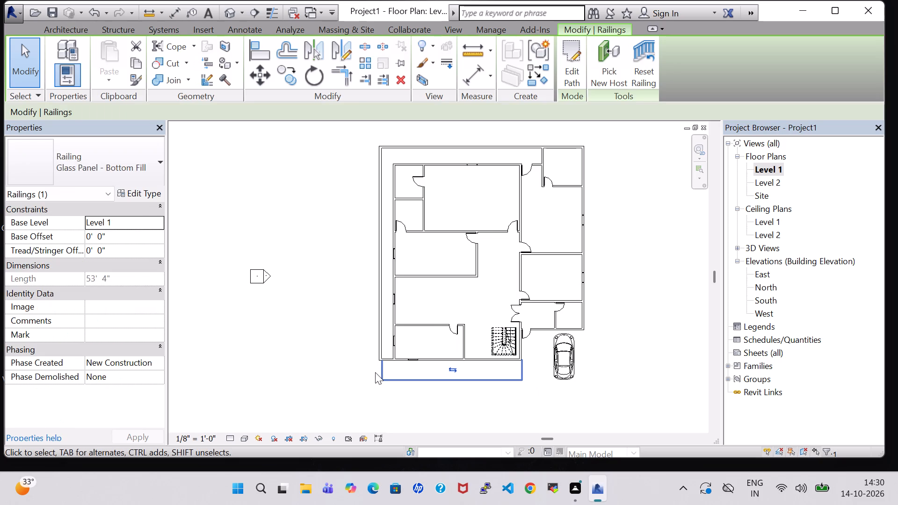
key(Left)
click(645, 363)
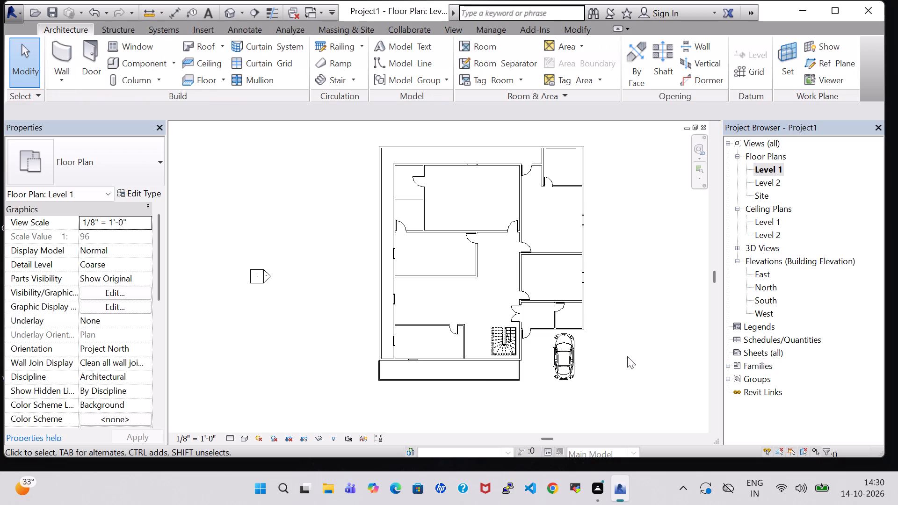
Move the small southwest room's north wall north to 12'-9" from the middle west room's south wall.
click(421, 324)
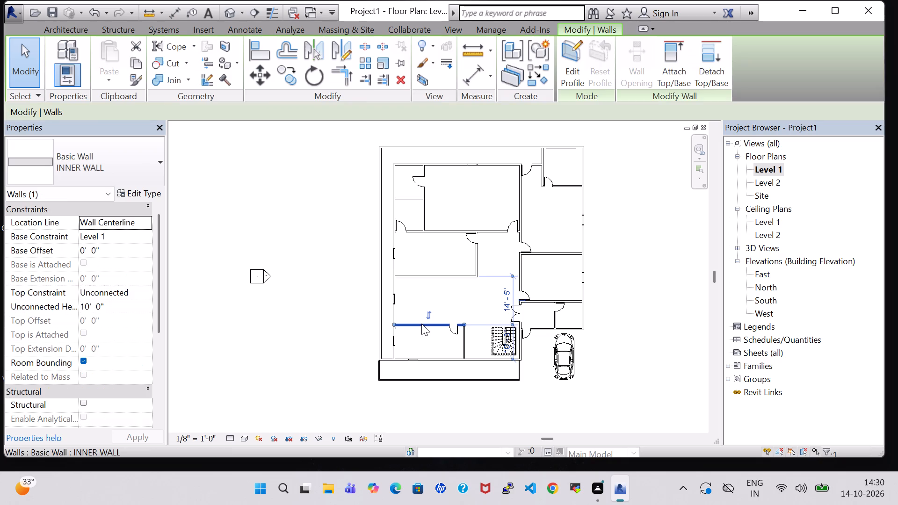
key(Up)
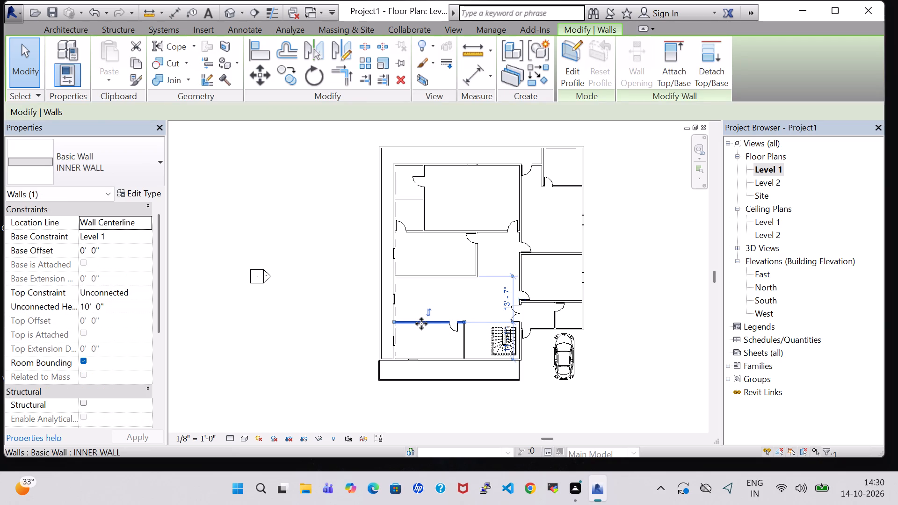
key(Up)
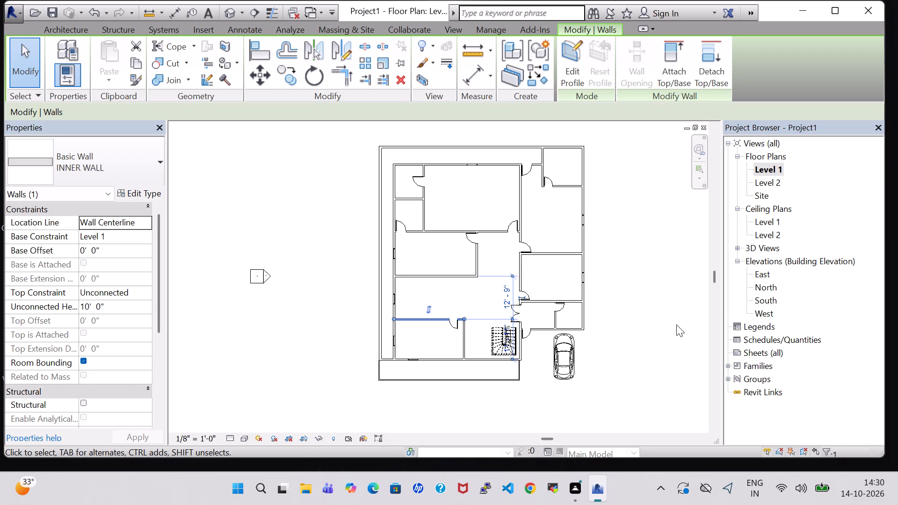
click(648, 286)
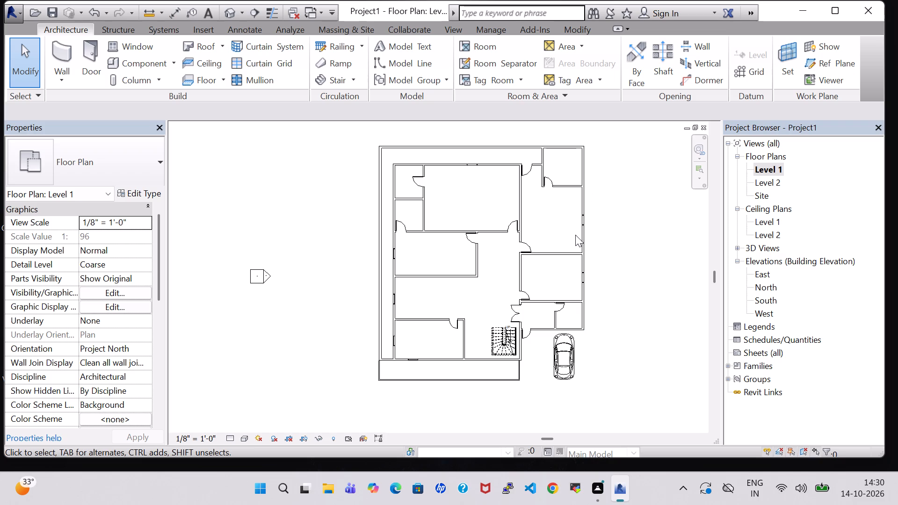
click(629, 231)
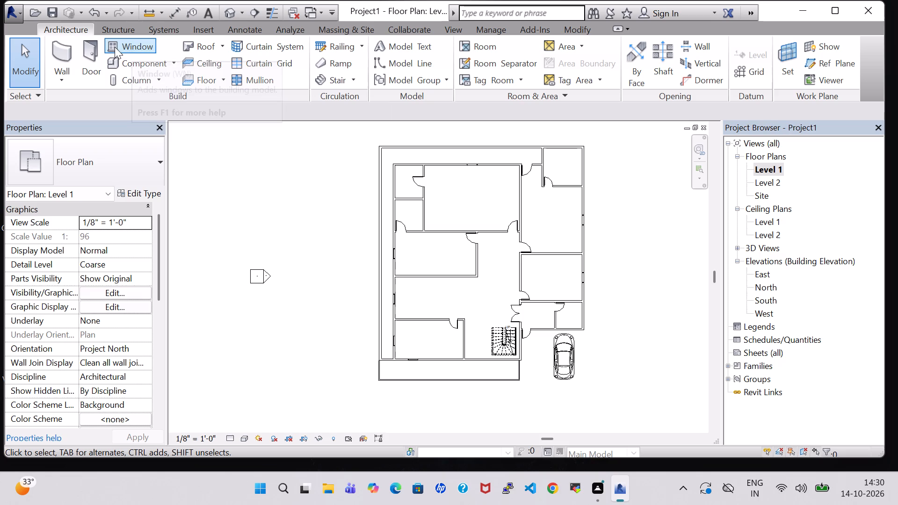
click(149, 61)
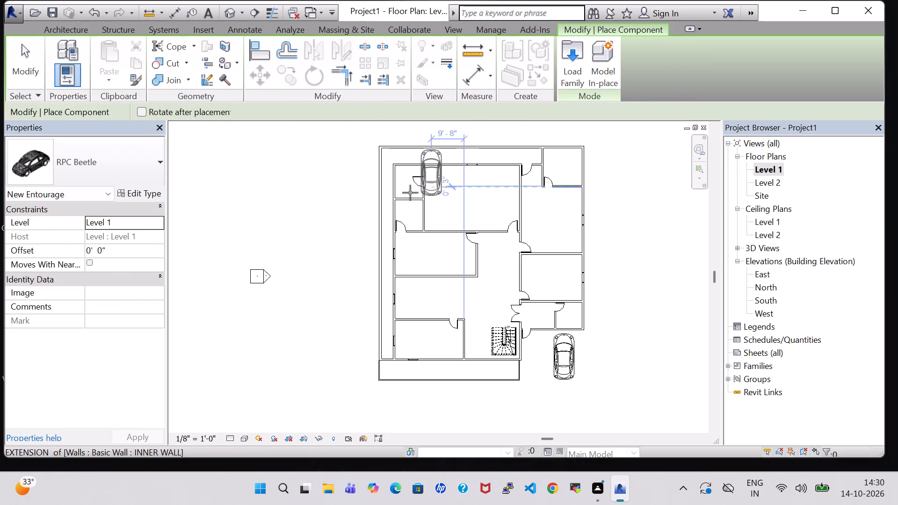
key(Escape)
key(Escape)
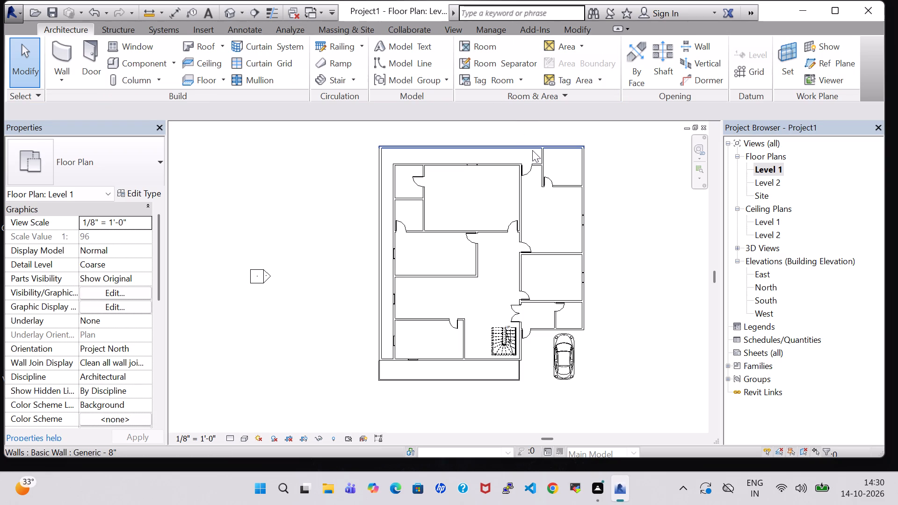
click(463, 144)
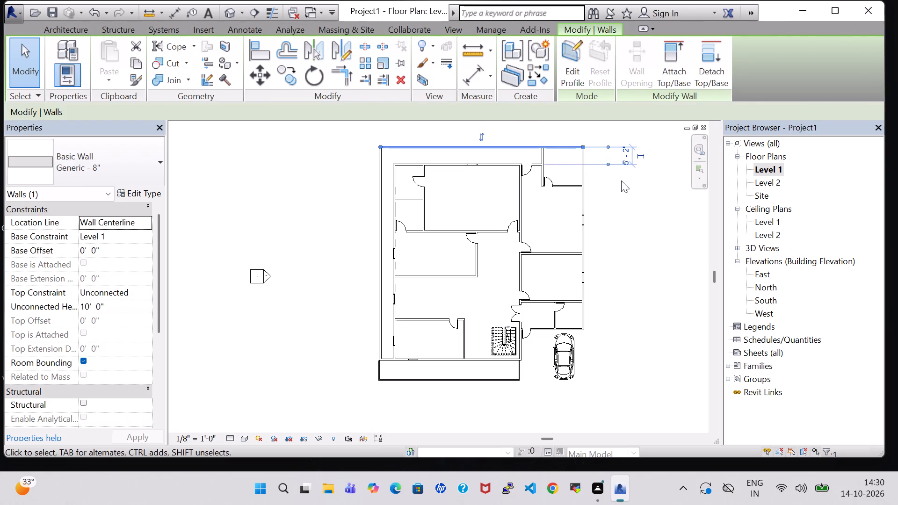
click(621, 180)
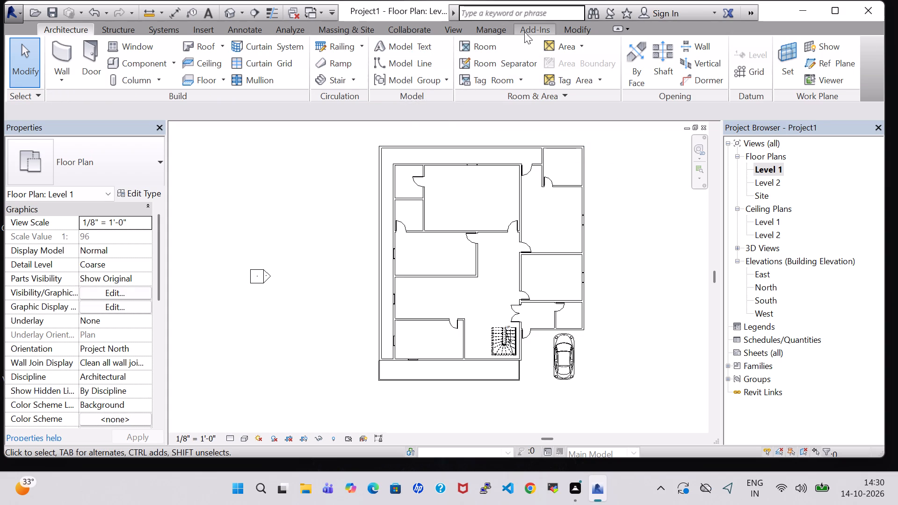
Split the north outer Generic - 8" wall at the northeast room's west wall, about 12'-6" from the east wall.
click(570, 31)
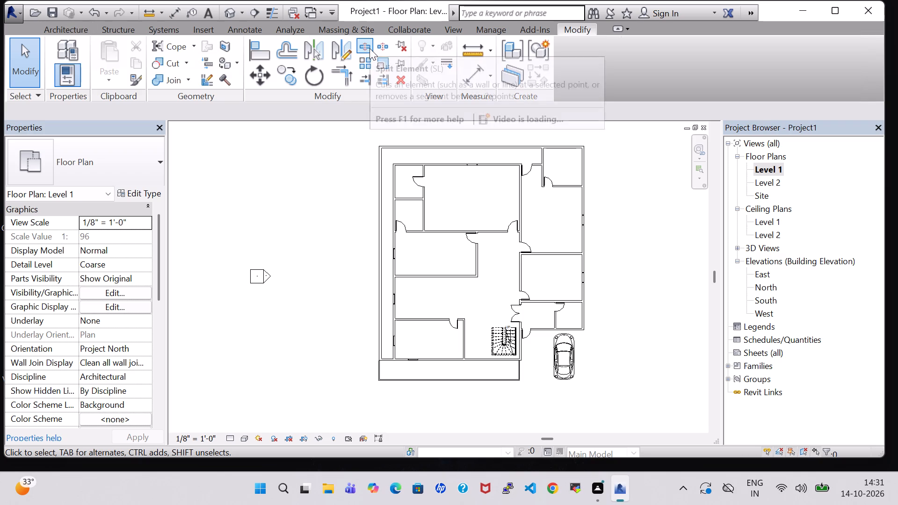
click(369, 48)
scroll(528, 136, up, 6)
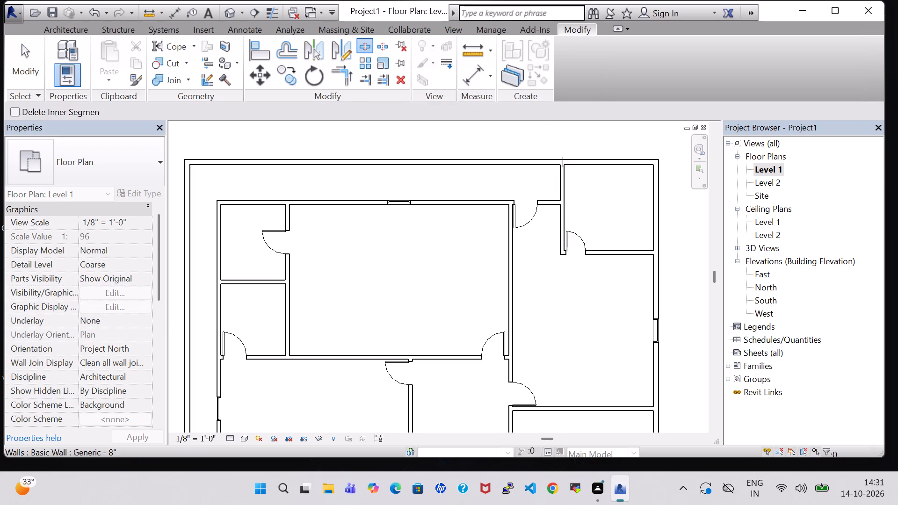
scroll(559, 162, up, 6)
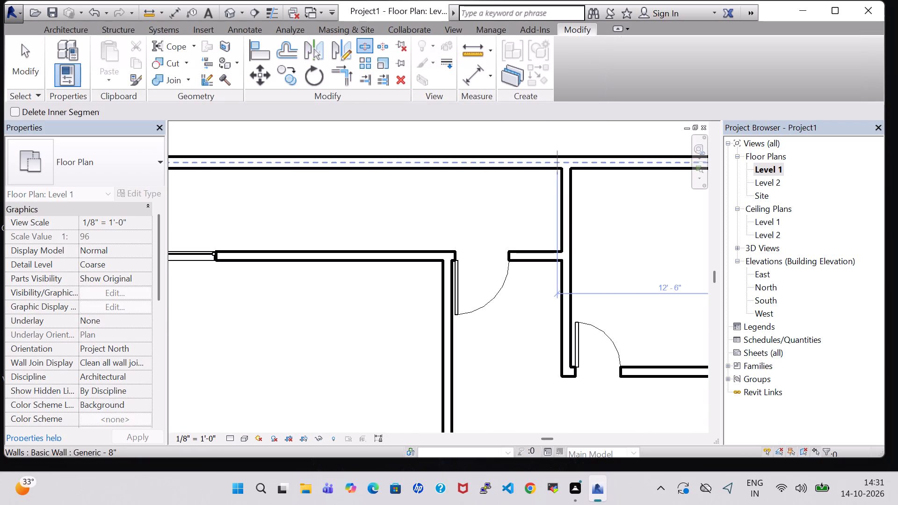
click(558, 163)
scroll(558, 163, down, 7)
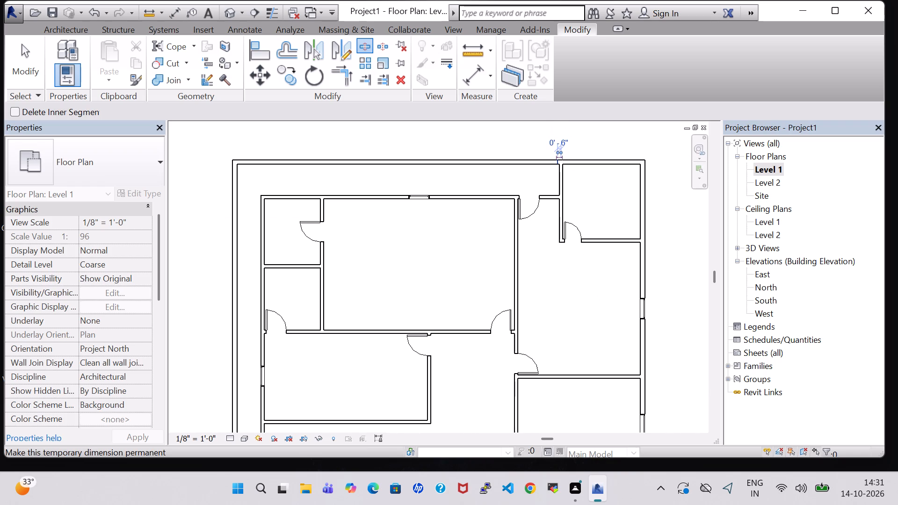
Split the west outer Generic - 8" wall near its south end, 11'-6" from the small southwest room's north wall.
middle_drag(369, 256, 393, 198)
middle_drag(303, 304, 353, 151)
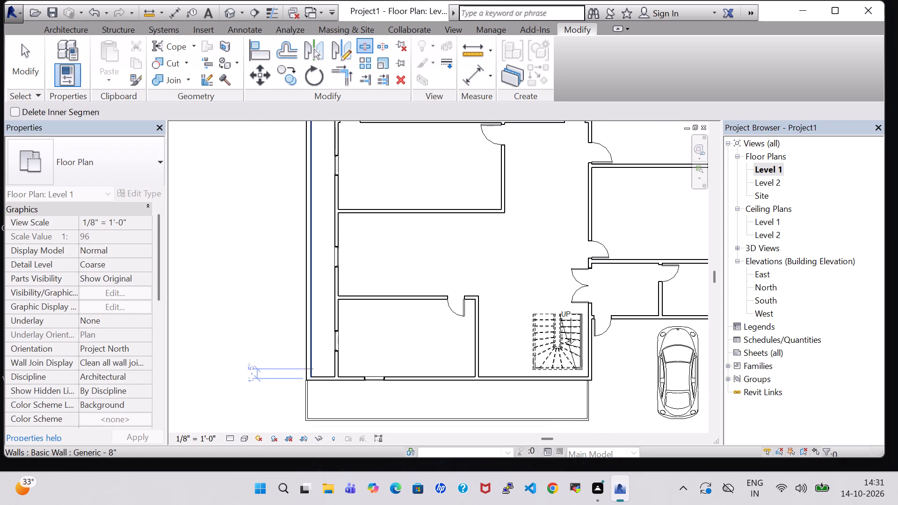
scroll(315, 372, up, 7)
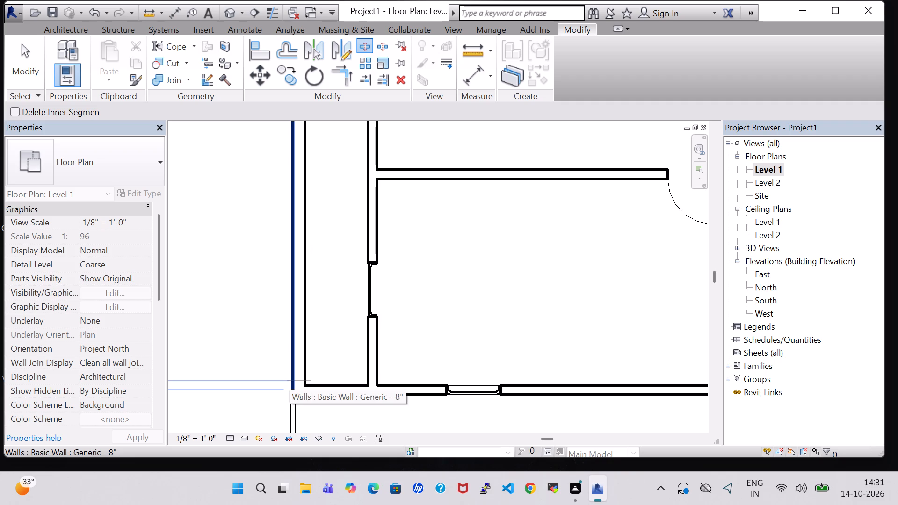
click(289, 382)
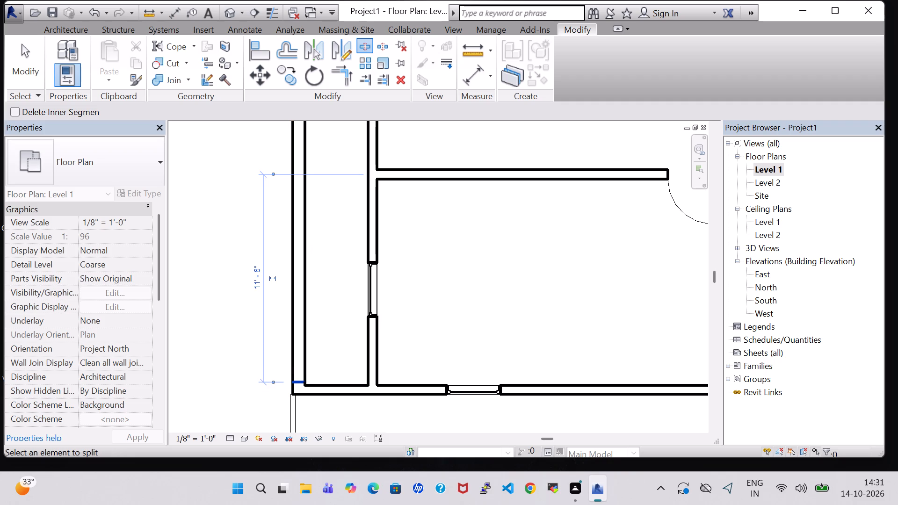
key(Escape)
key(Escape)
Set the unconnected height of the north outer wall segment west of the northeast room to 5'-0".
scroll(297, 327, down, 3)
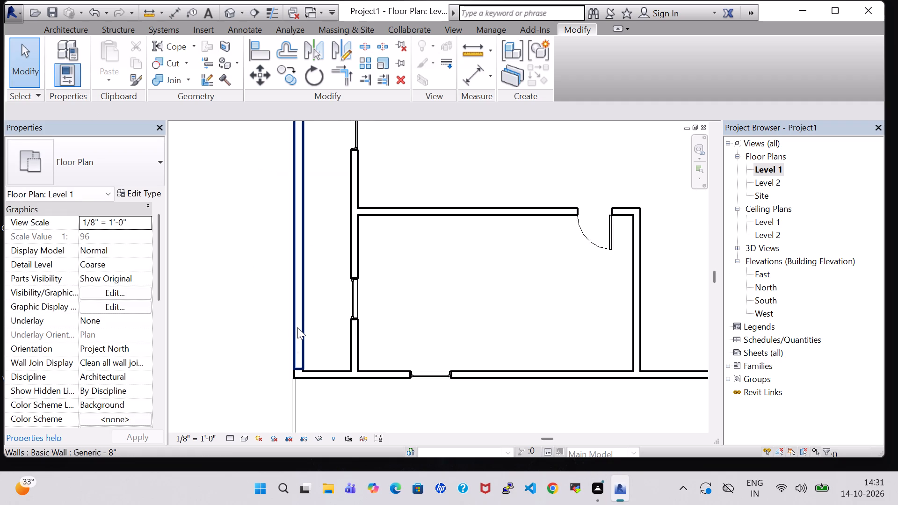
scroll(297, 327, down, 10)
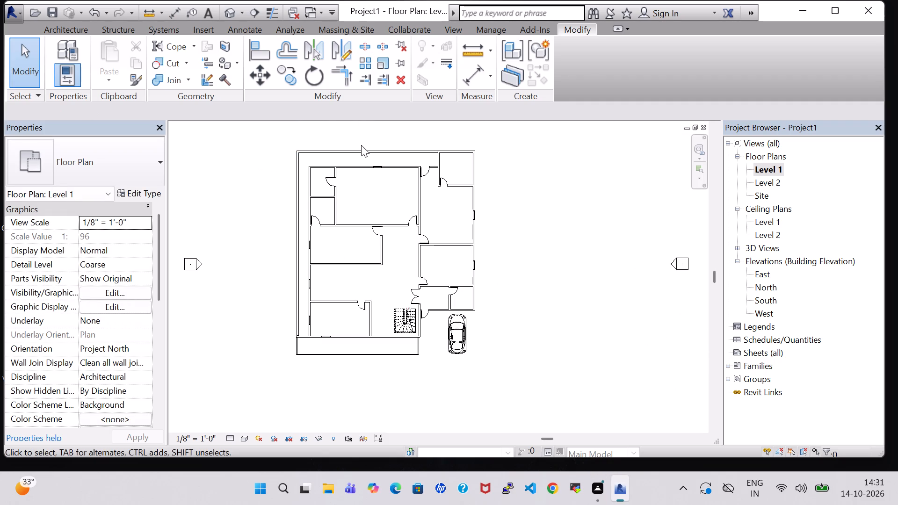
click(361, 150)
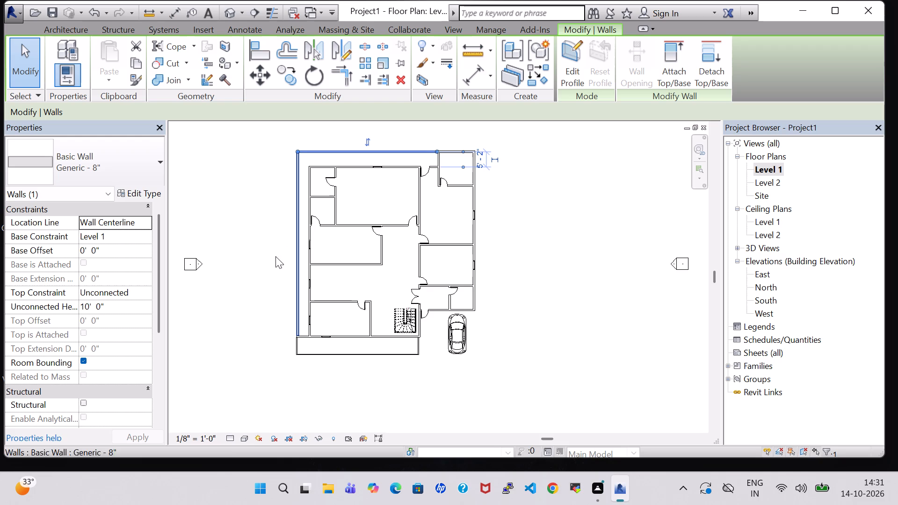
shift+click(295, 265)
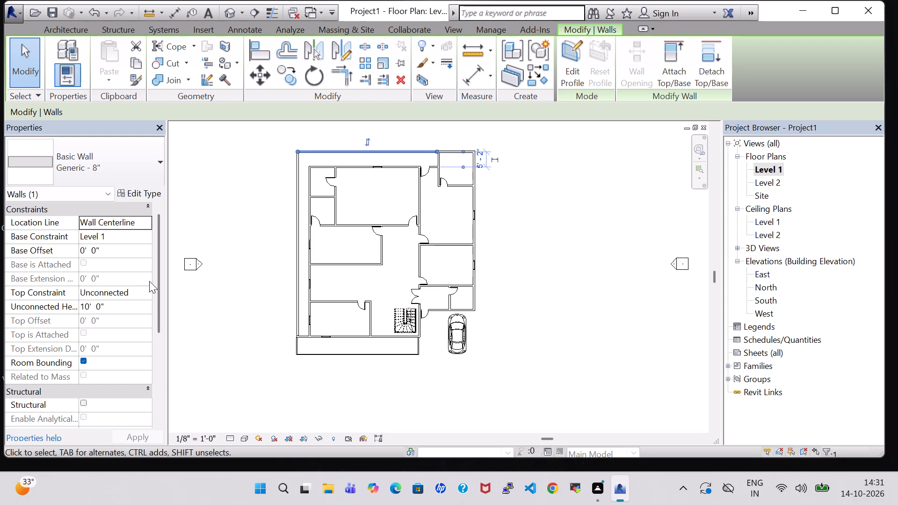
click(84, 309)
click(84, 309)
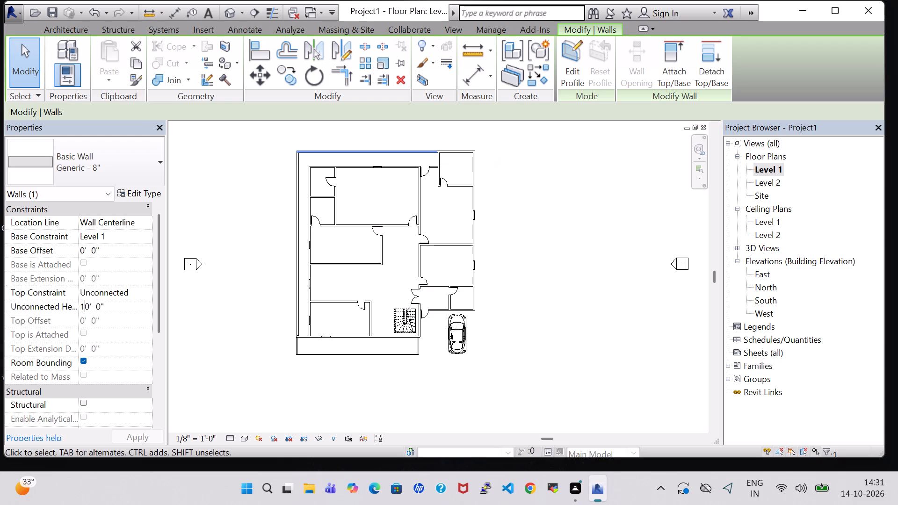
key(BackSpace)
key(5)
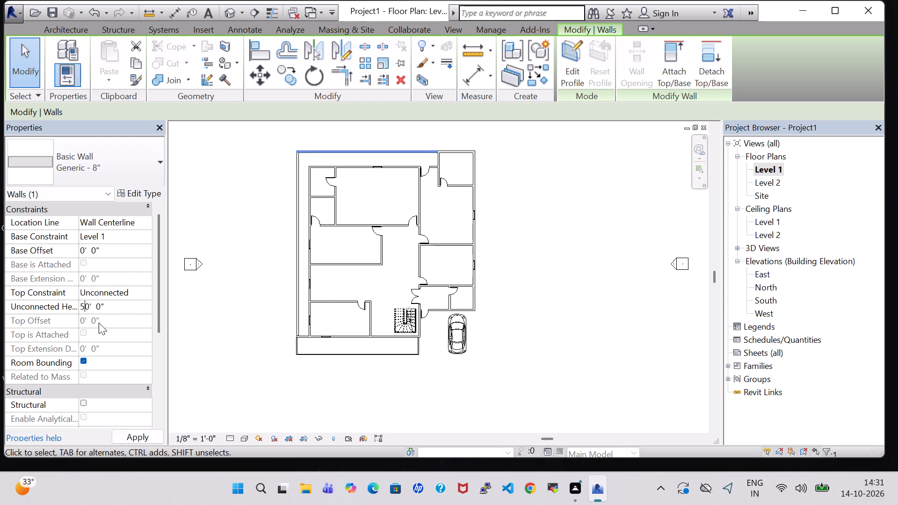
click(89, 309)
key(BackSpace)
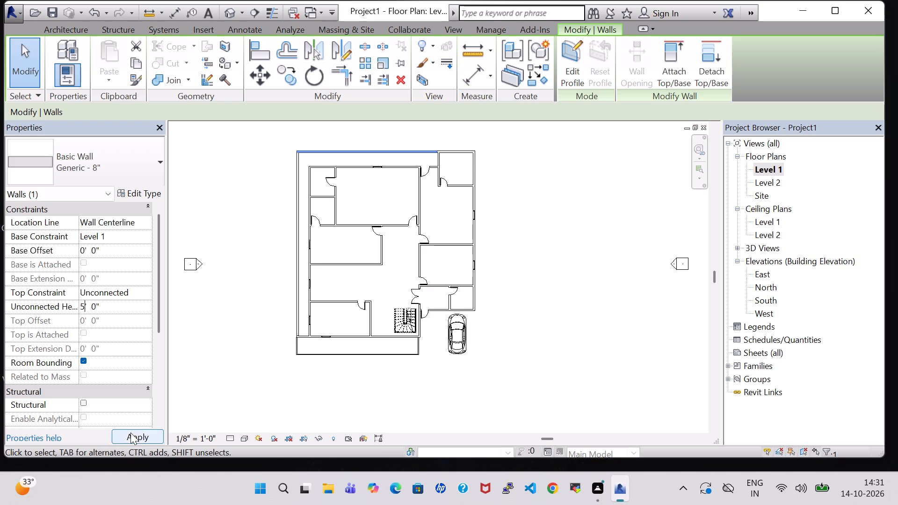
click(130, 433)
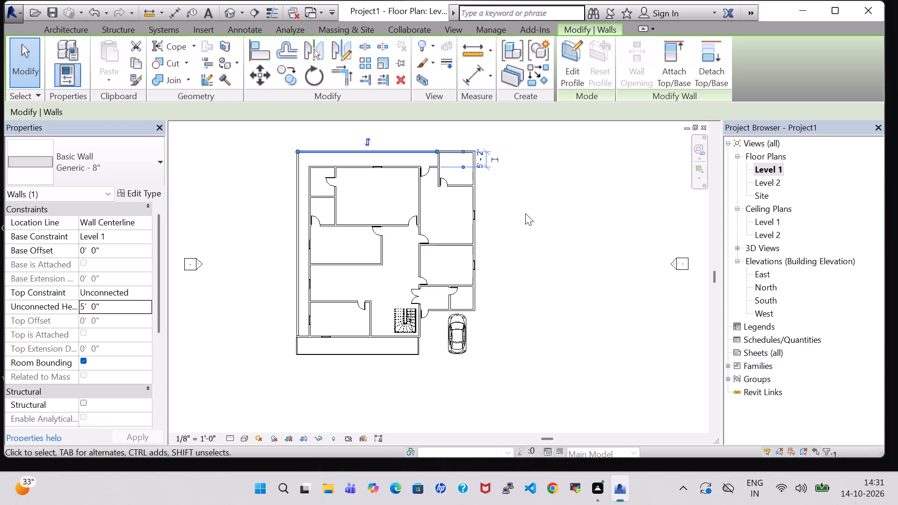
click(531, 215)
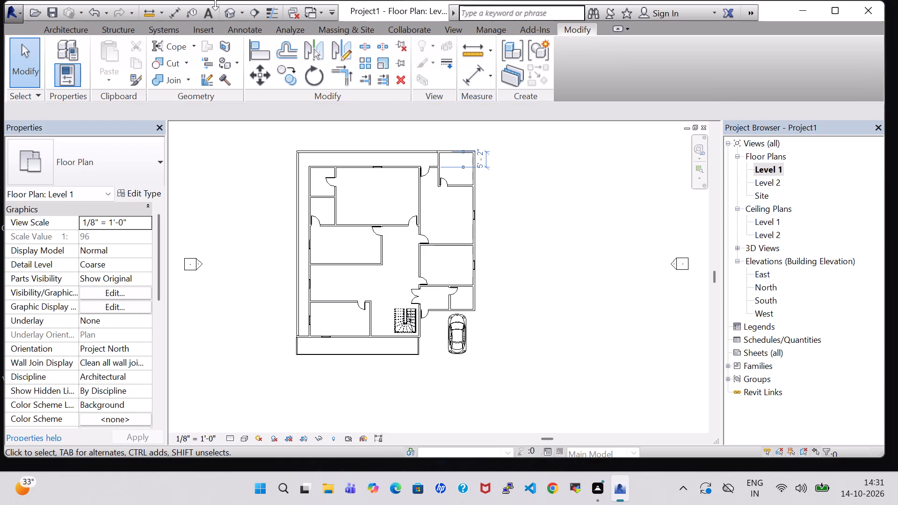
In the 3D view, set the unconnected height of the long west outer Generic - 8" wall to 5'-0".
click(231, 14)
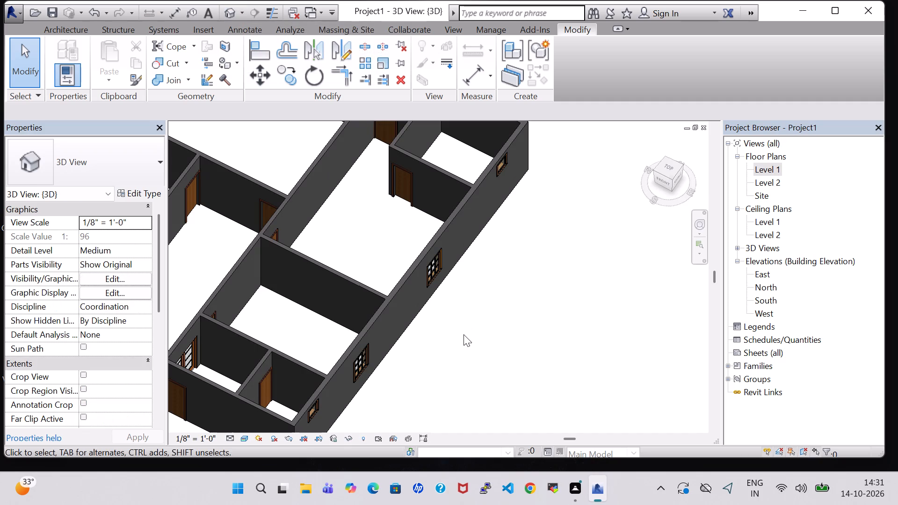
shift+middle_drag(463, 334, 511, 294)
shift+scroll(511, 294, up, 1)
shift+middle_drag(500, 289, 543, 275)
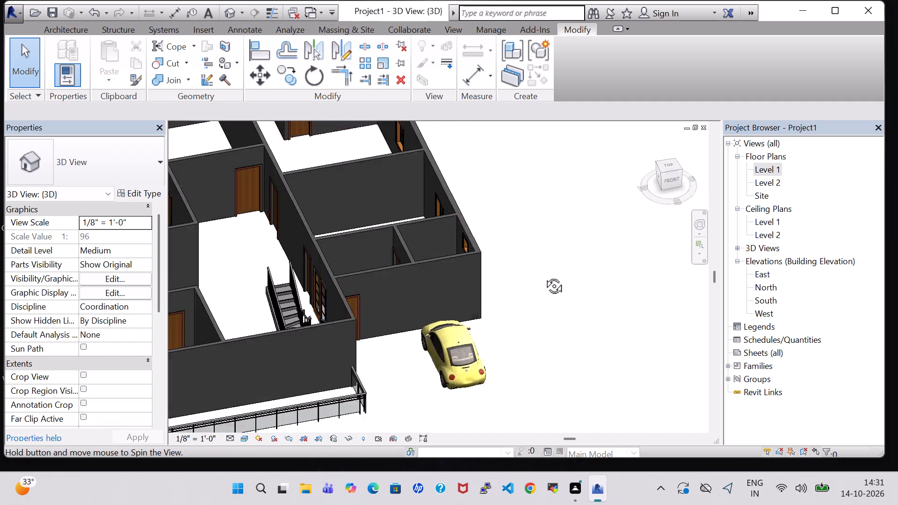
shift+middle_drag(543, 275, 558, 274)
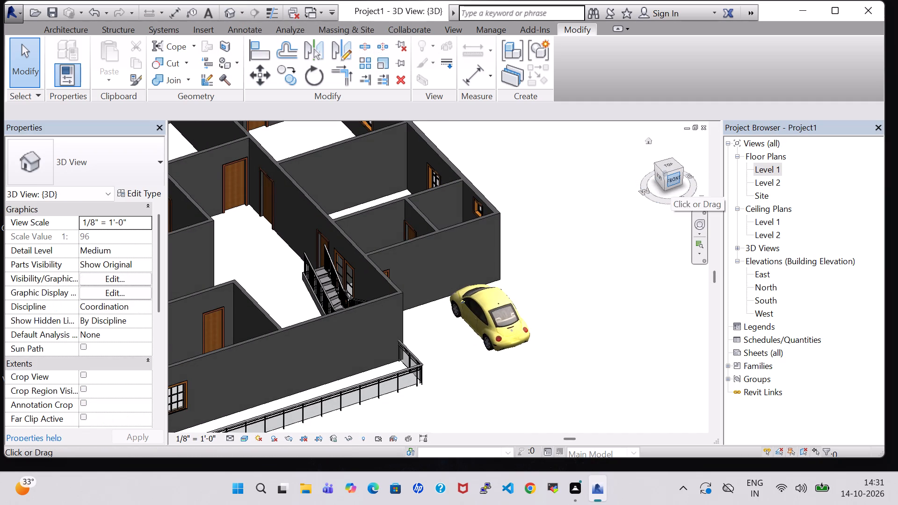
click(672, 178)
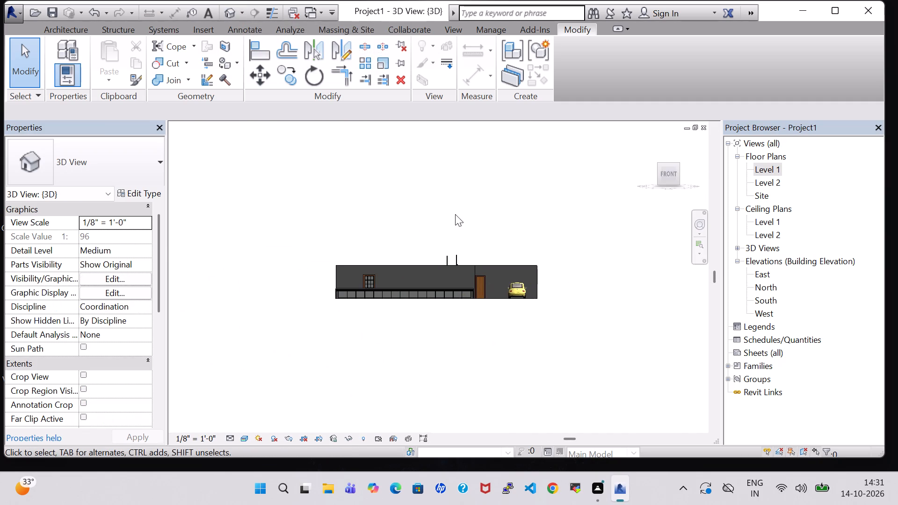
scroll(457, 229, up, 1)
middle_drag(457, 229, 459, 313)
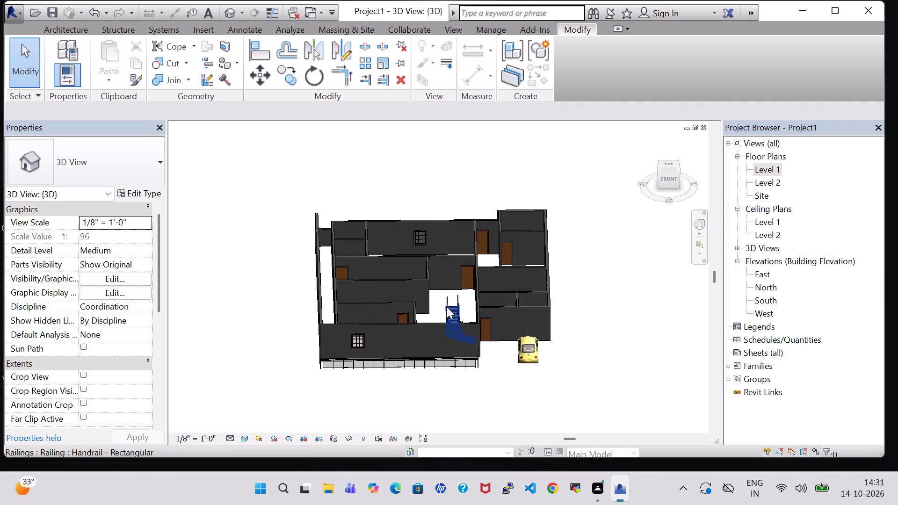
shift+middle_drag(325, 173, 482, 190)
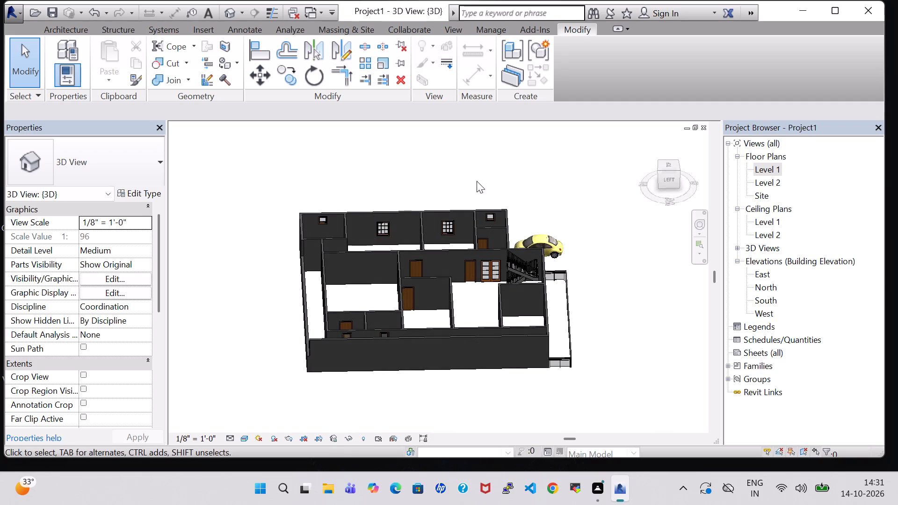
click(358, 342)
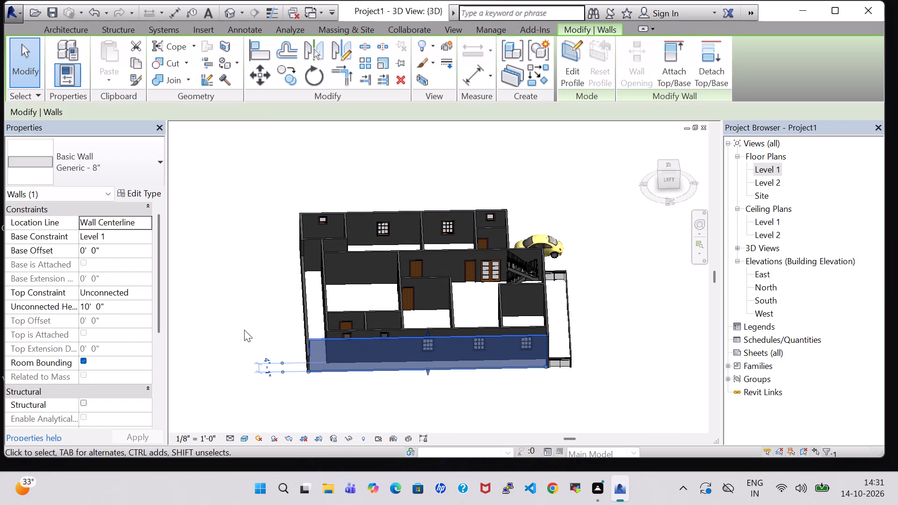
click(85, 308)
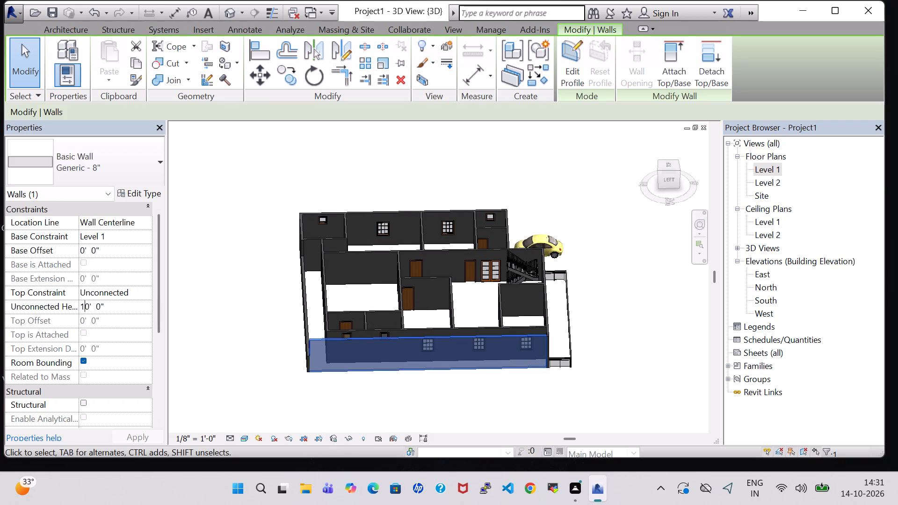
click(89, 307)
key(BackSpace)
key(BackSpace)
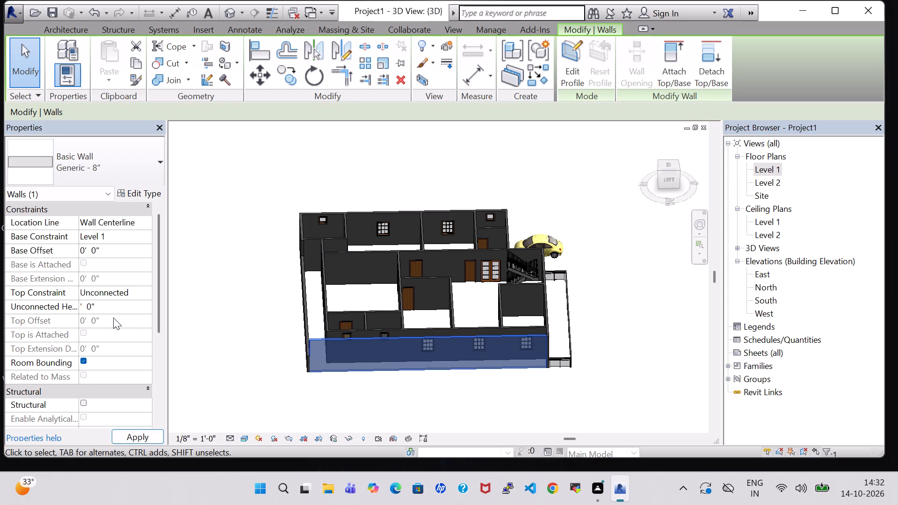
key(5)
click(129, 438)
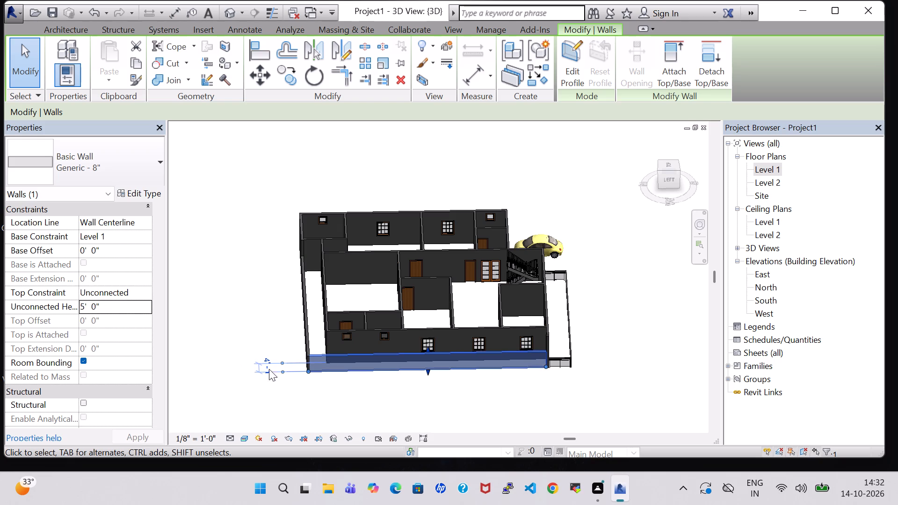
click(447, 398)
Inspect the model in 3D from the south, checking the outer walls and south inner wall, and return to the Level 1 plan.
scroll(610, 333, up, 1)
shift+middle_drag(610, 333, 451, 316)
shift+middle_drag(439, 295, 433, 274)
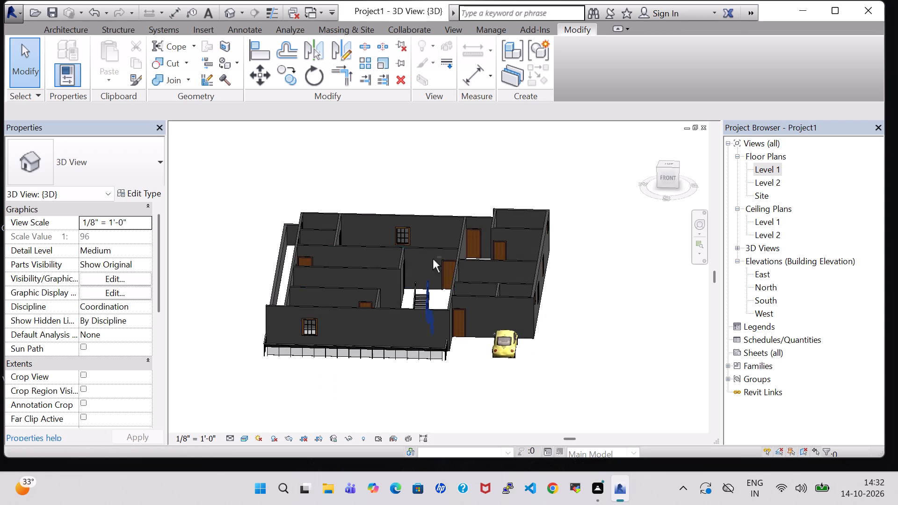
shift+middle_click(433, 249)
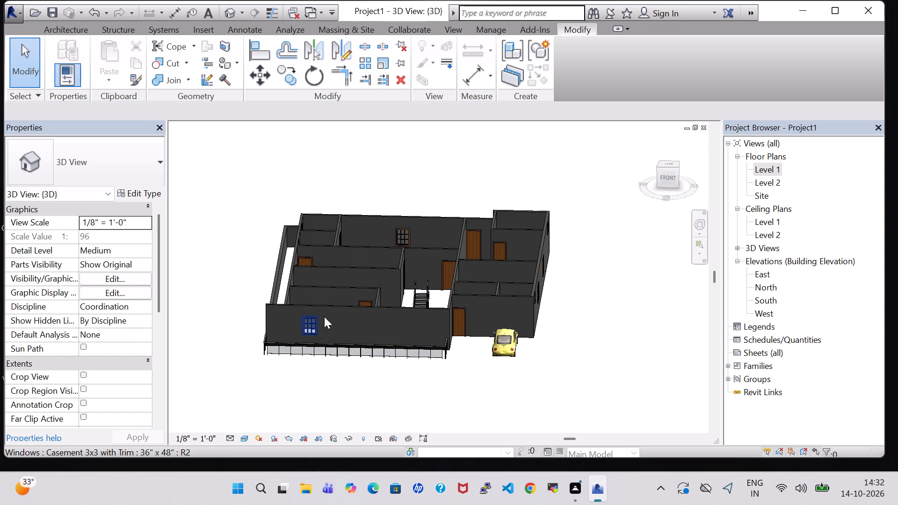
click(335, 312)
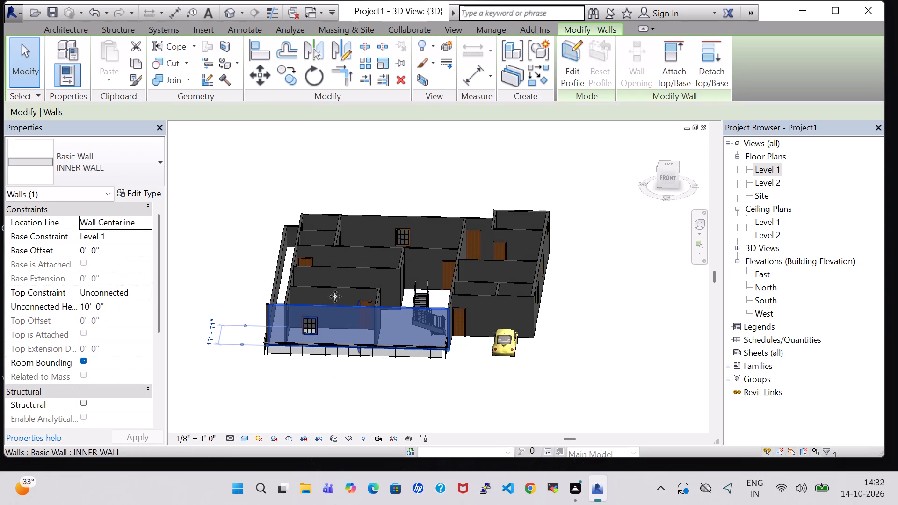
click(366, 149)
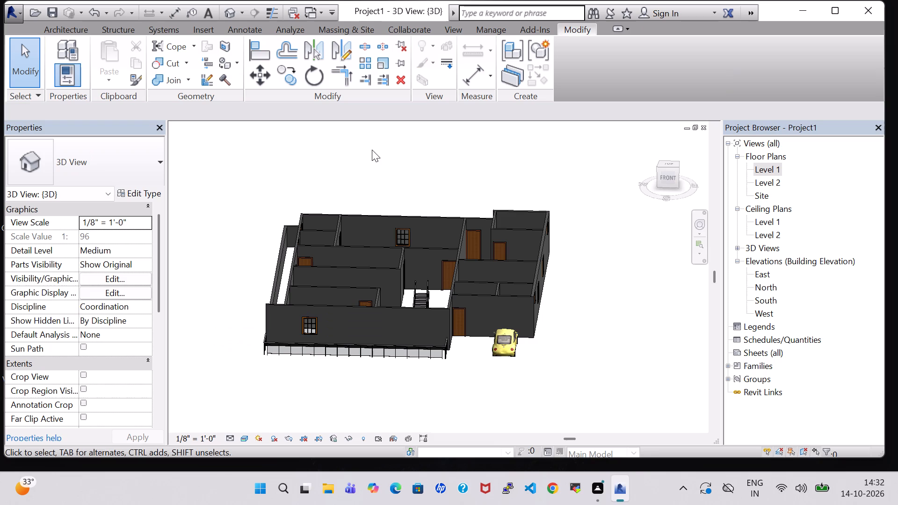
double_click(775, 166)
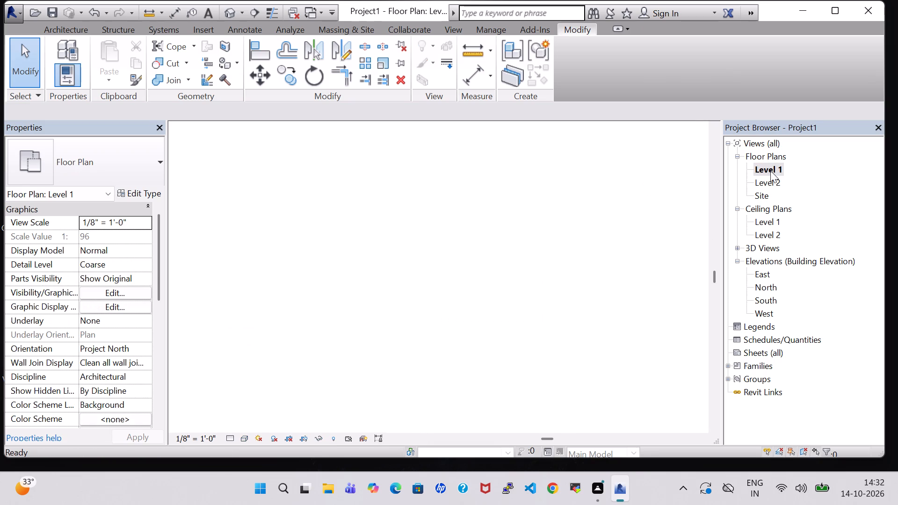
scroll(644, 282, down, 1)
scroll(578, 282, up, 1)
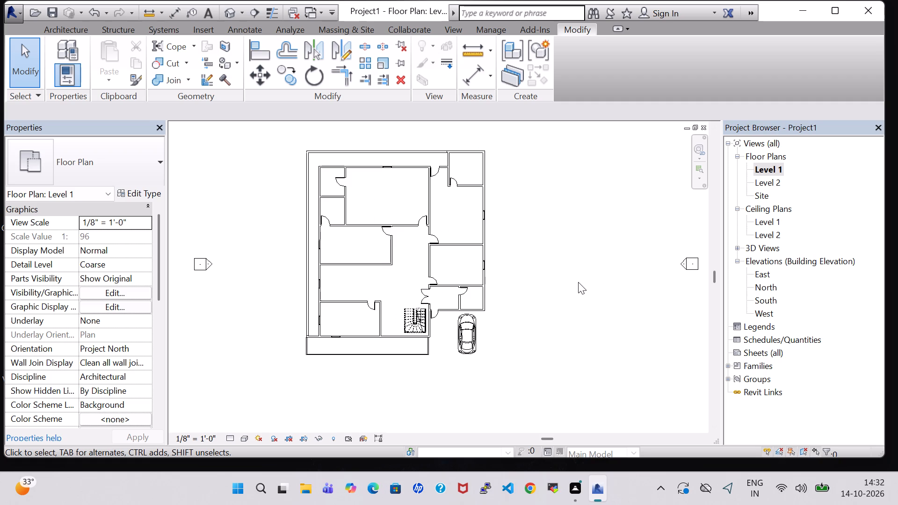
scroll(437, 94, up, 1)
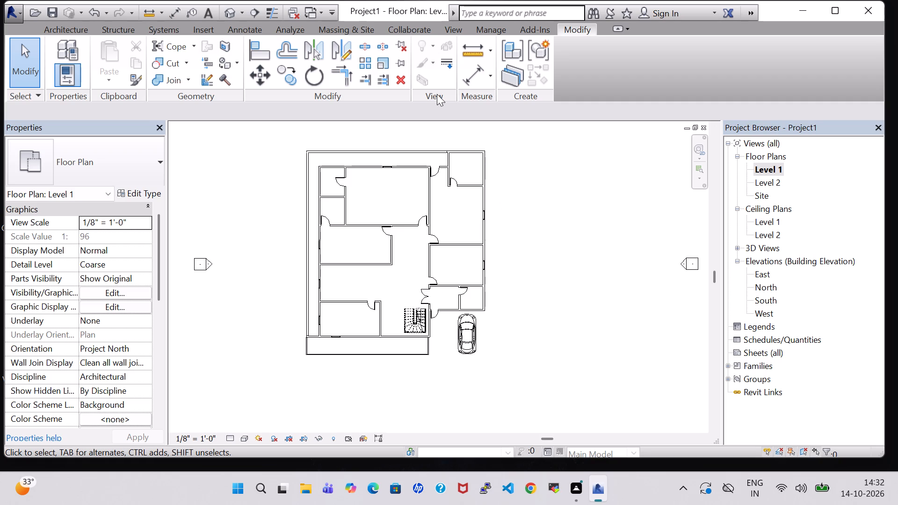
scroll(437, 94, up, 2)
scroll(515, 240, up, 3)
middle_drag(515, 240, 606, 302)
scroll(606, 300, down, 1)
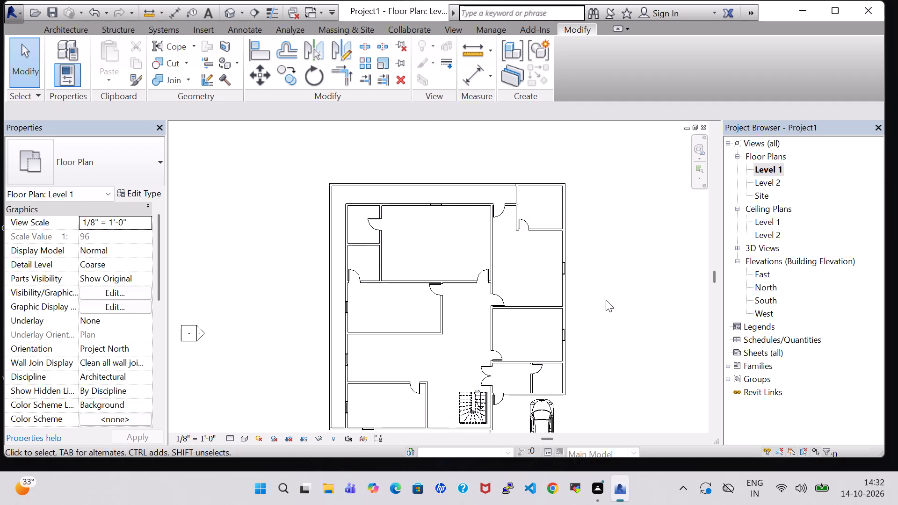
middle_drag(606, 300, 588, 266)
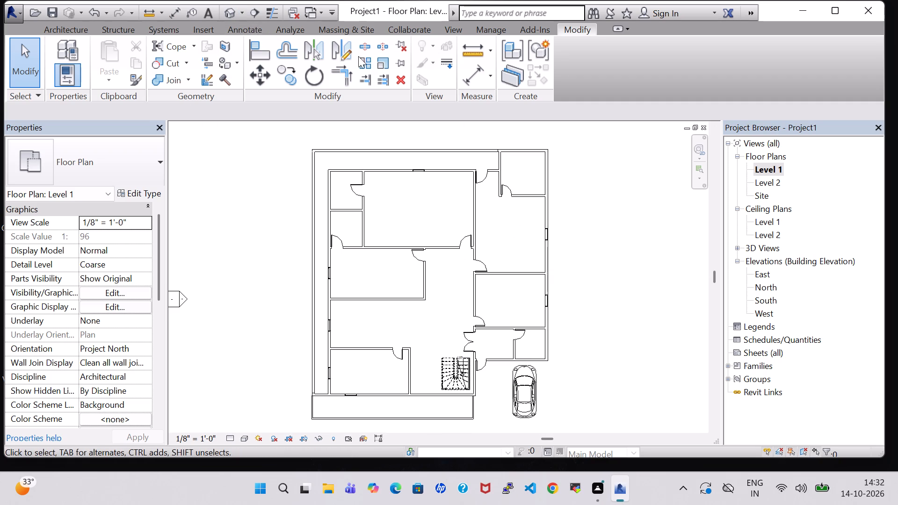
Load the Tub-Free Standing-3D family from the Plumbing > Architectural > Fixtures > Bathtubs library folder for component placement.
click(67, 29)
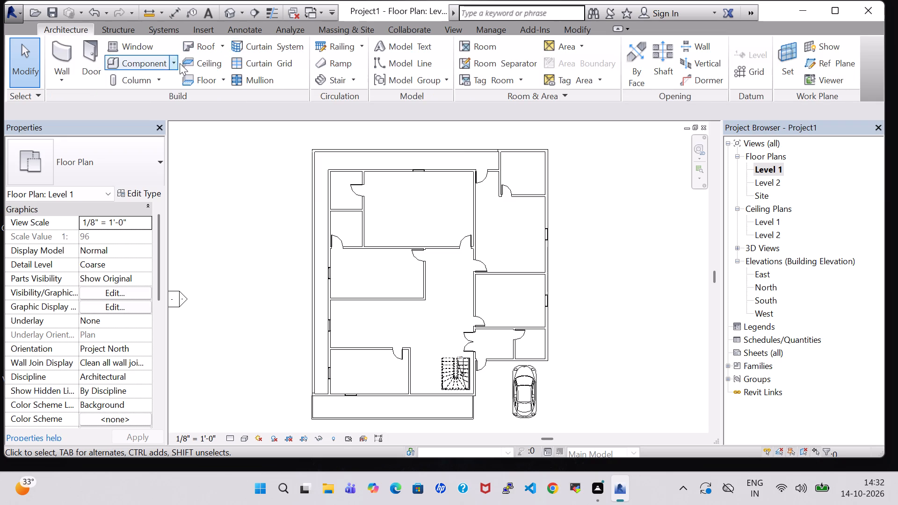
click(134, 59)
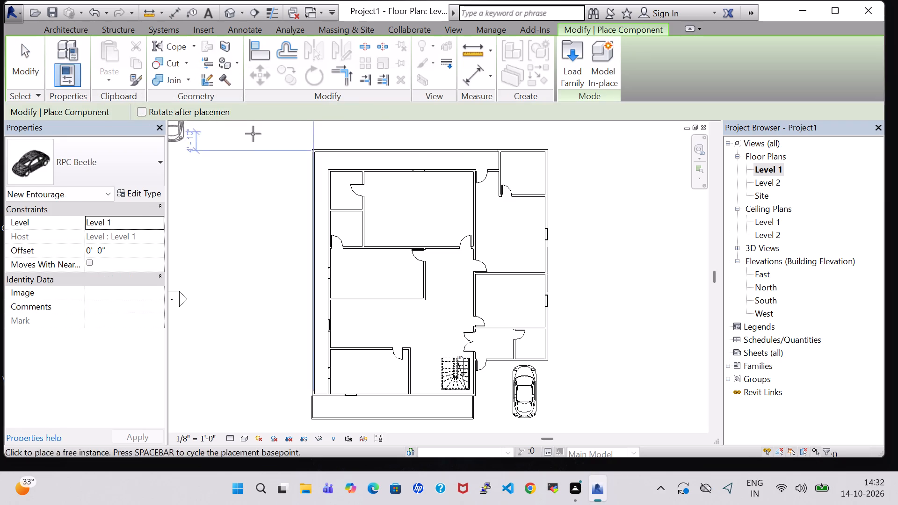
key(Escape)
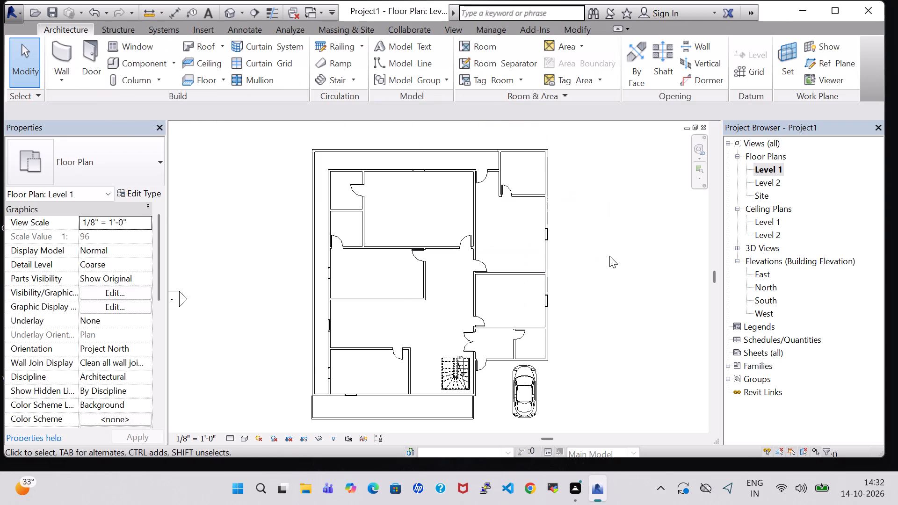
click(119, 65)
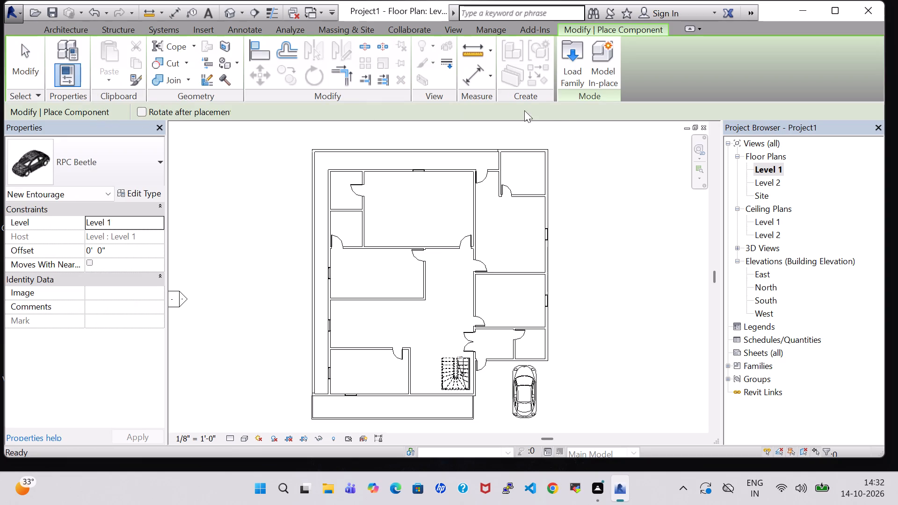
click(573, 72)
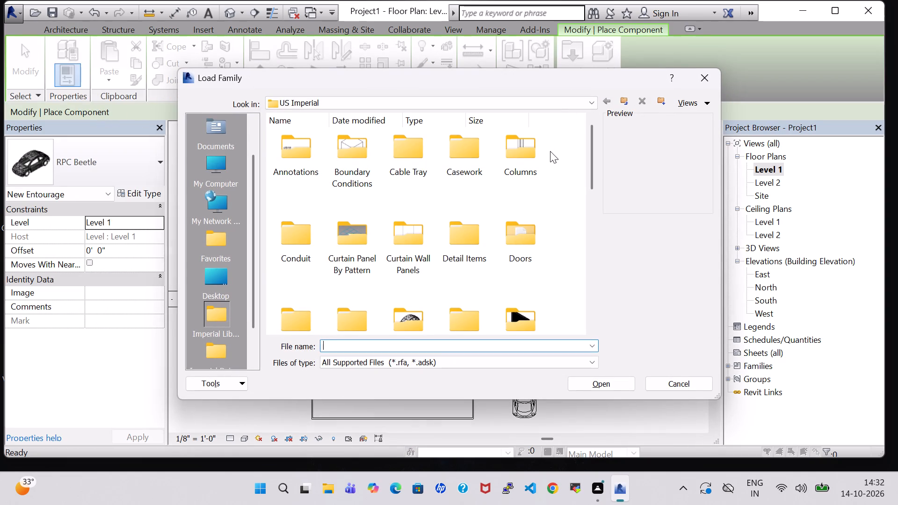
scroll(532, 284, down, 1)
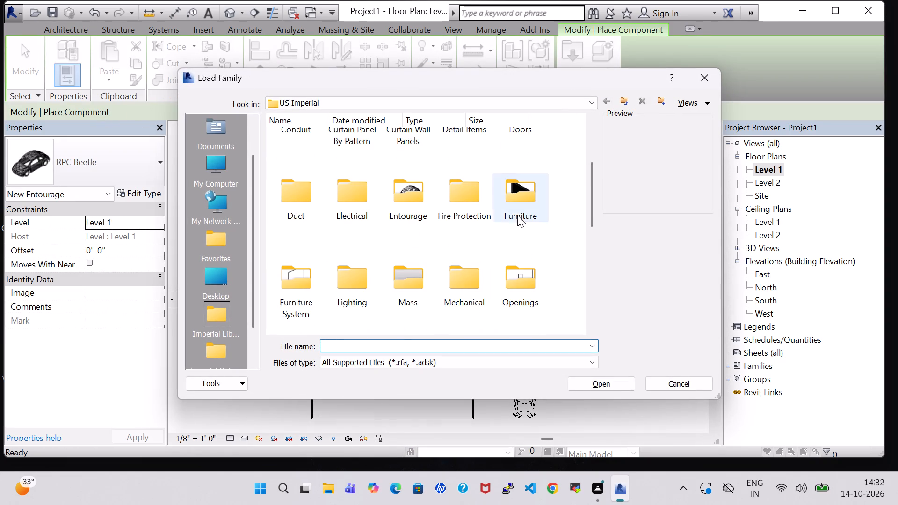
click(515, 212)
key(p)
double_click(410, 157)
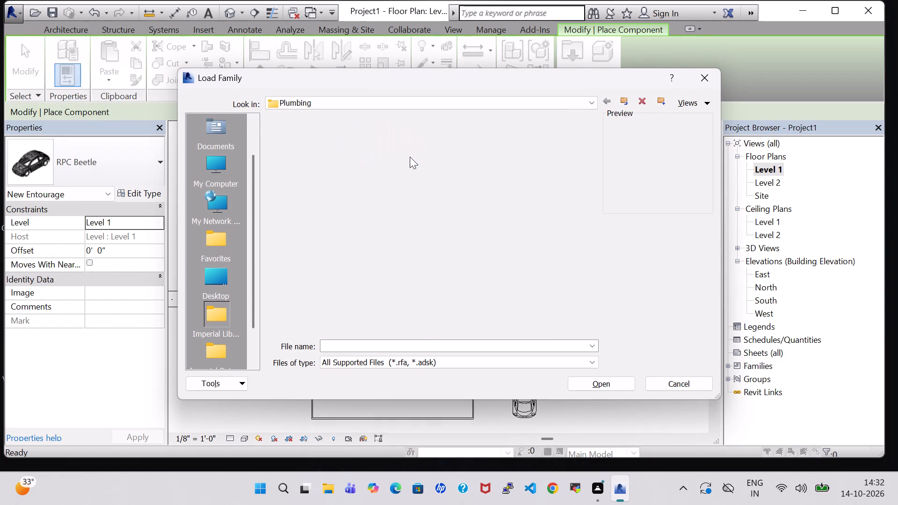
double_click(315, 147)
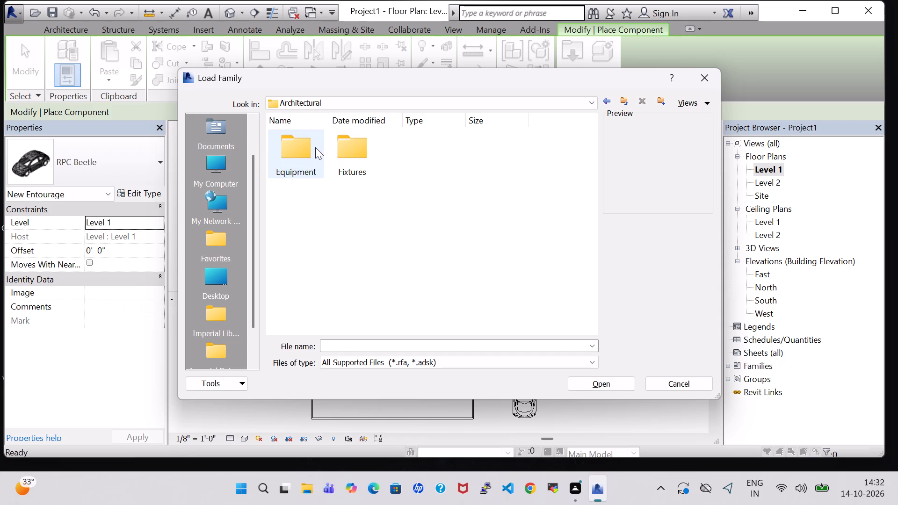
double_click(347, 161)
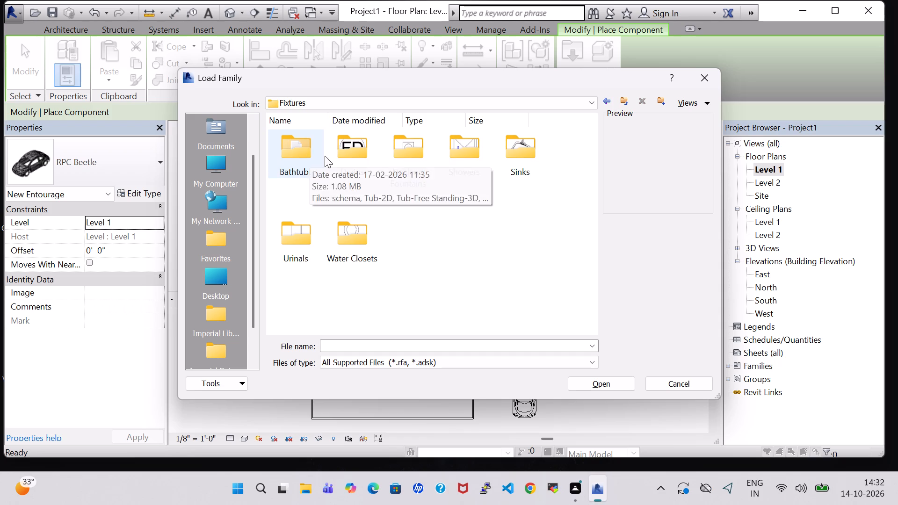
double_click(281, 153)
click(362, 143)
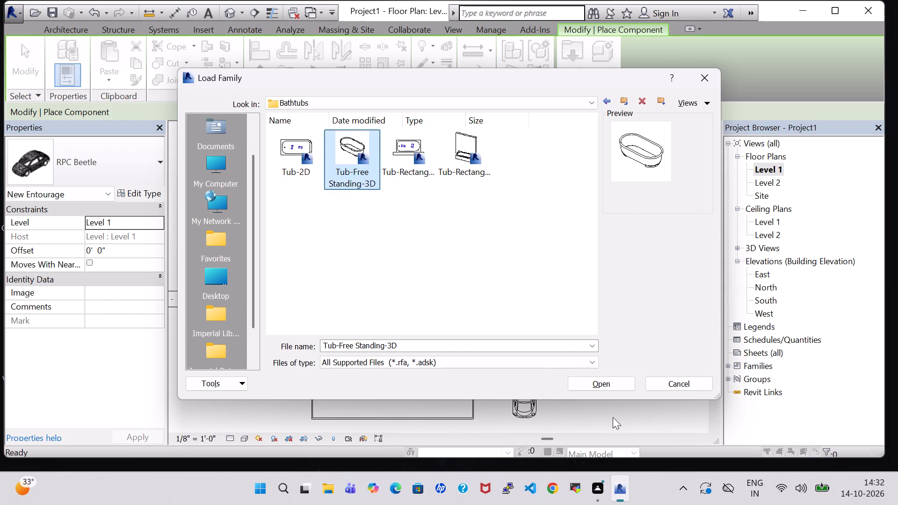
click(597, 375)
click(597, 378)
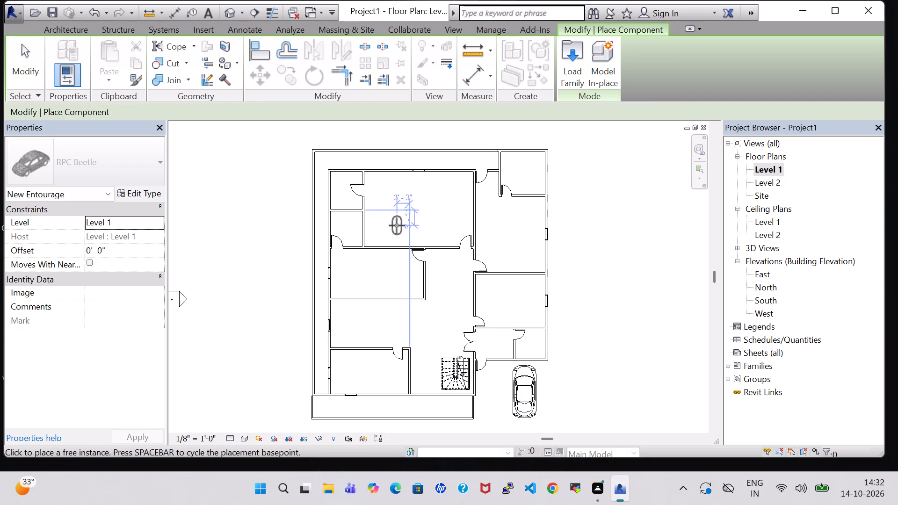
Place the 30" x 60" freestanding tub in the northwest corner room, alongside its west wall near the north end.
scroll(389, 223, up, 4)
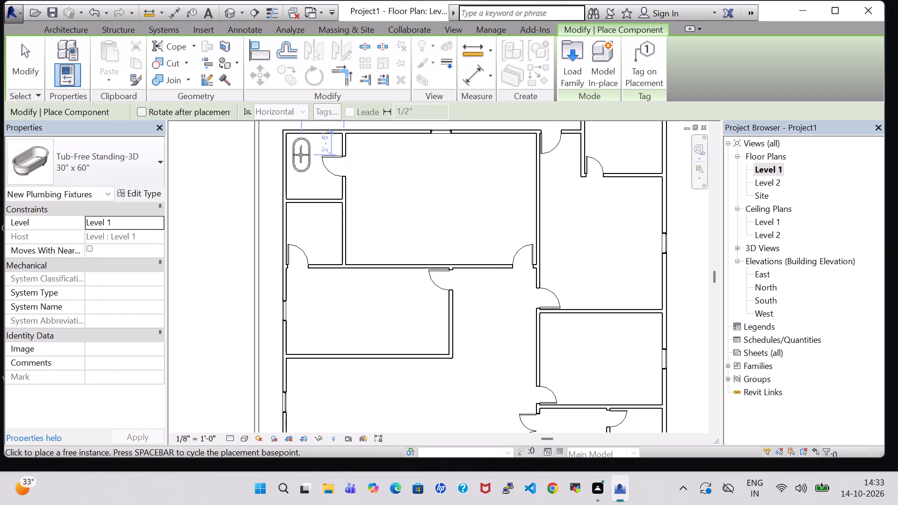
scroll(296, 150, up, 4)
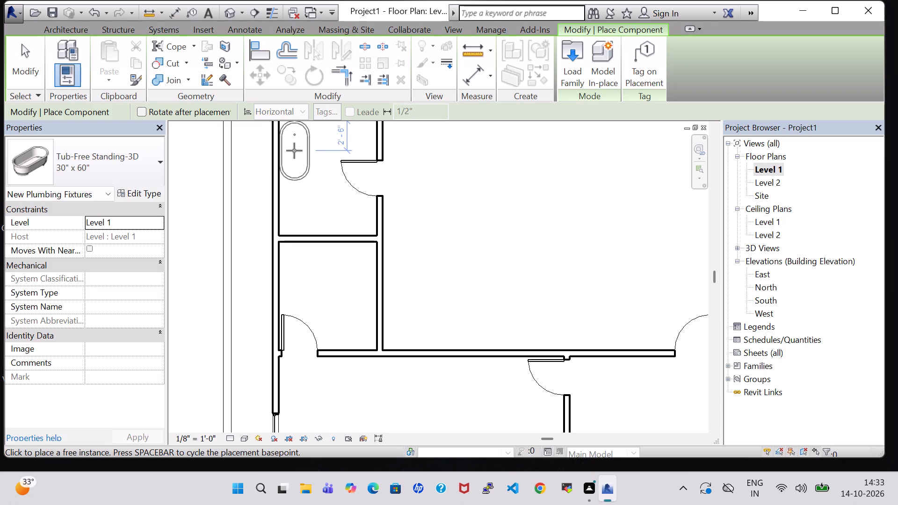
click(297, 151)
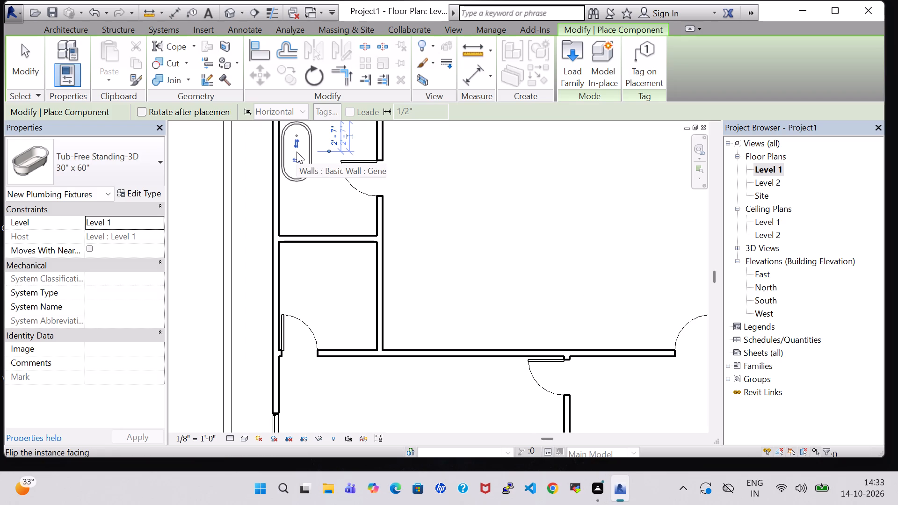
key(Escape)
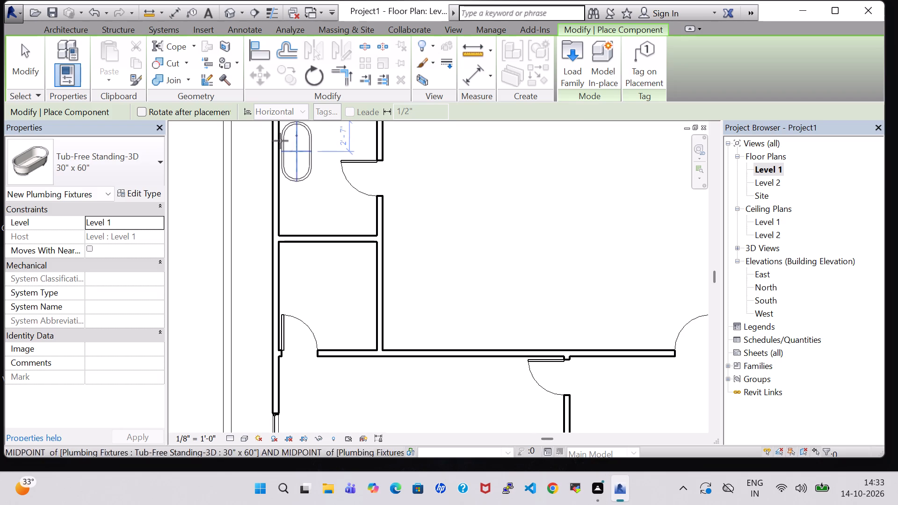
Load the Sink Vanity-Square family from the Plumbing > Architectural > Fixtures > Sinks library folder for component placement.
click(84, 25)
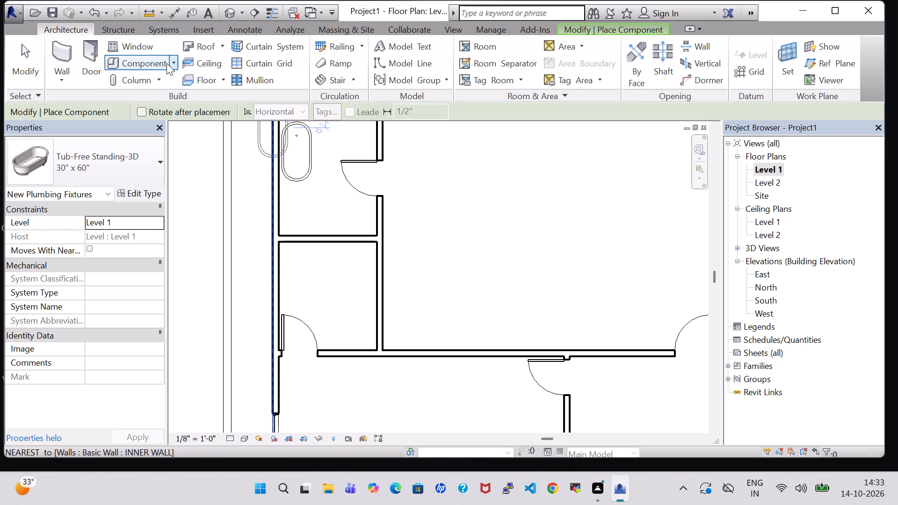
click(158, 61)
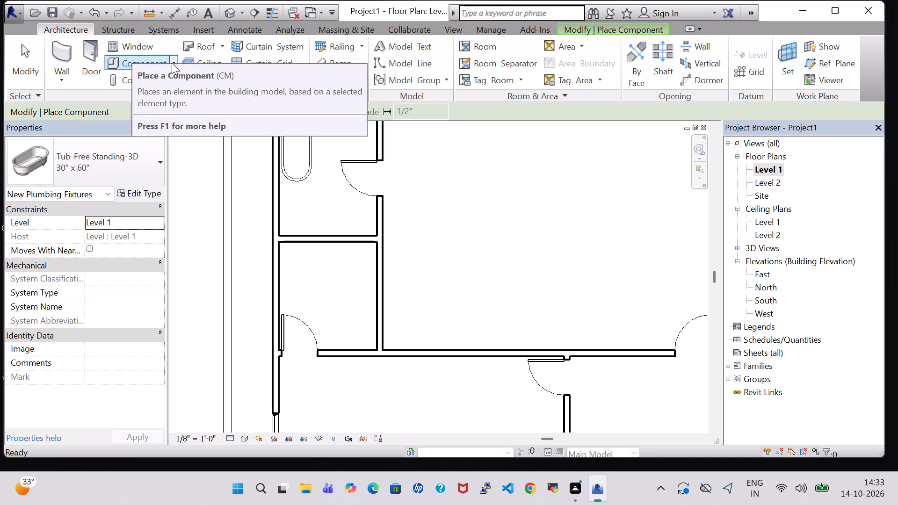
key(Escape)
click(142, 59)
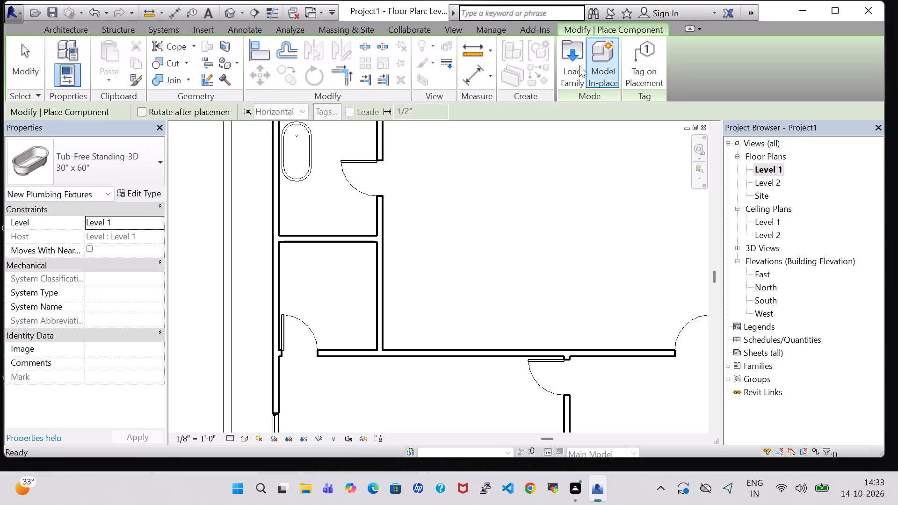
click(568, 65)
click(520, 307)
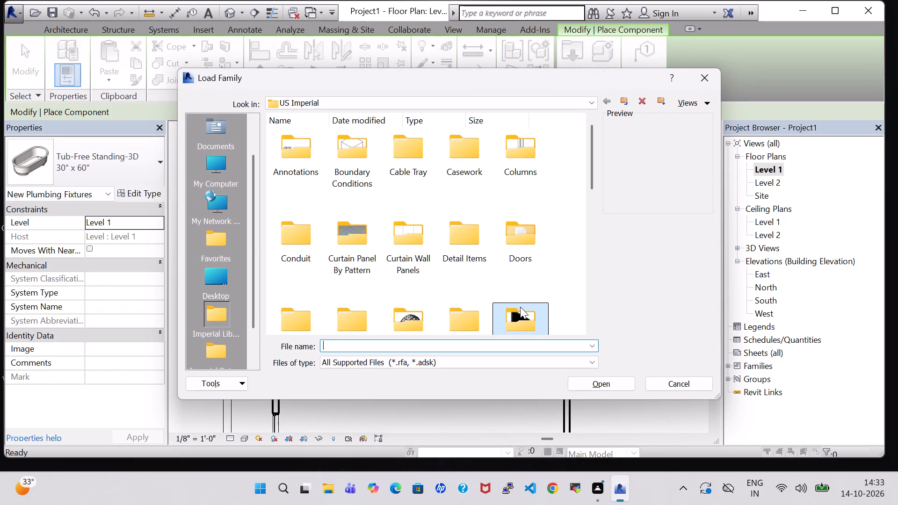
key(p)
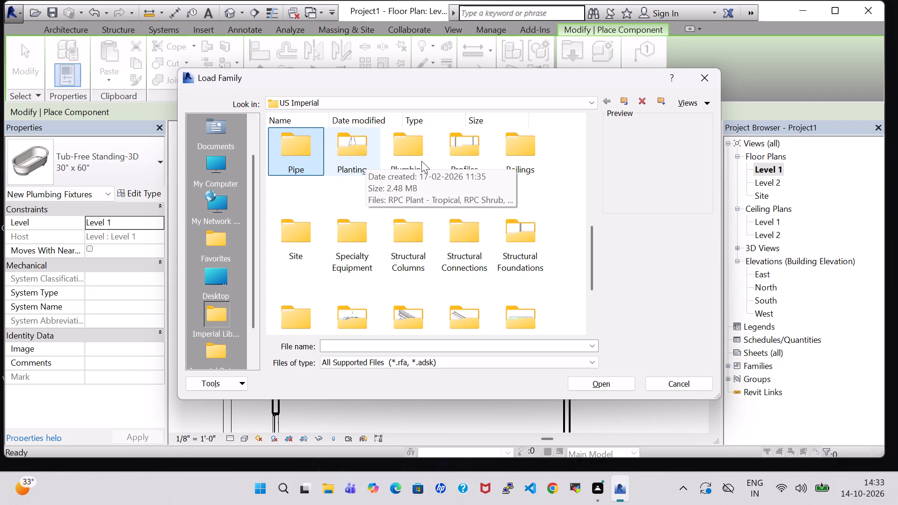
double_click(421, 161)
double_click(300, 147)
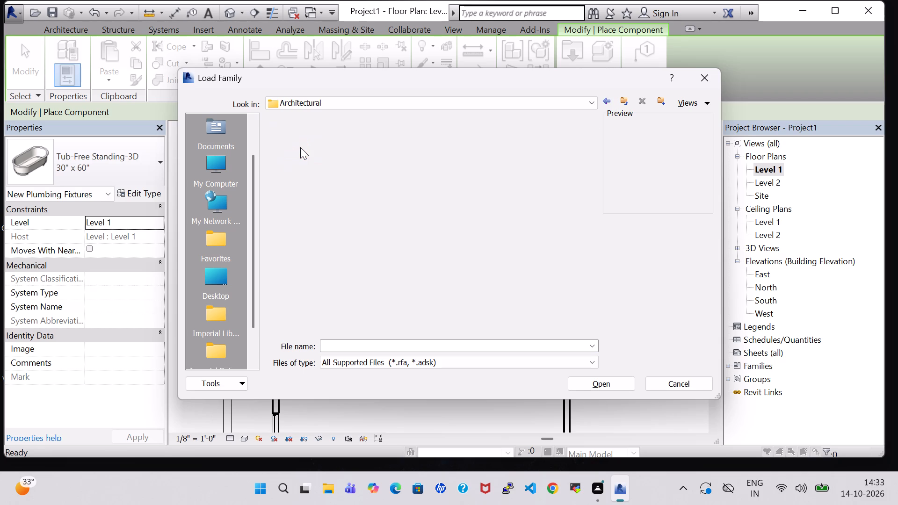
double_click(330, 164)
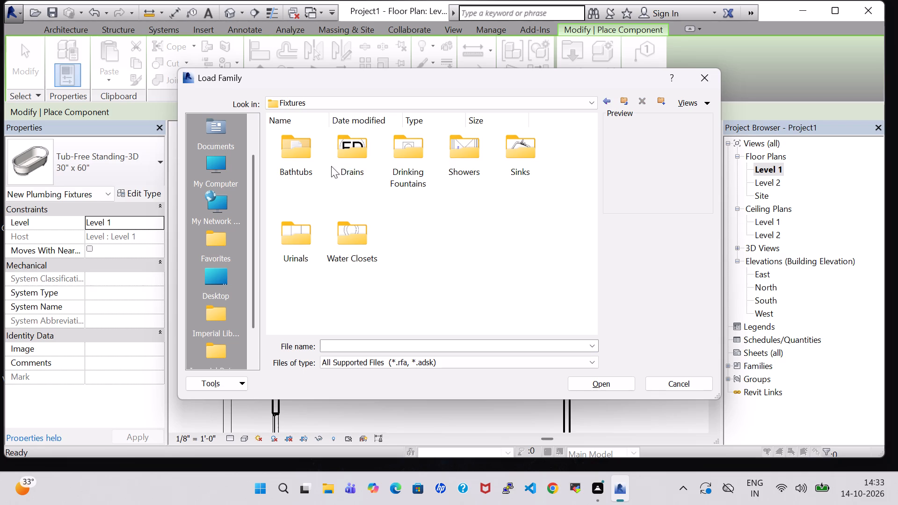
double_click(523, 163)
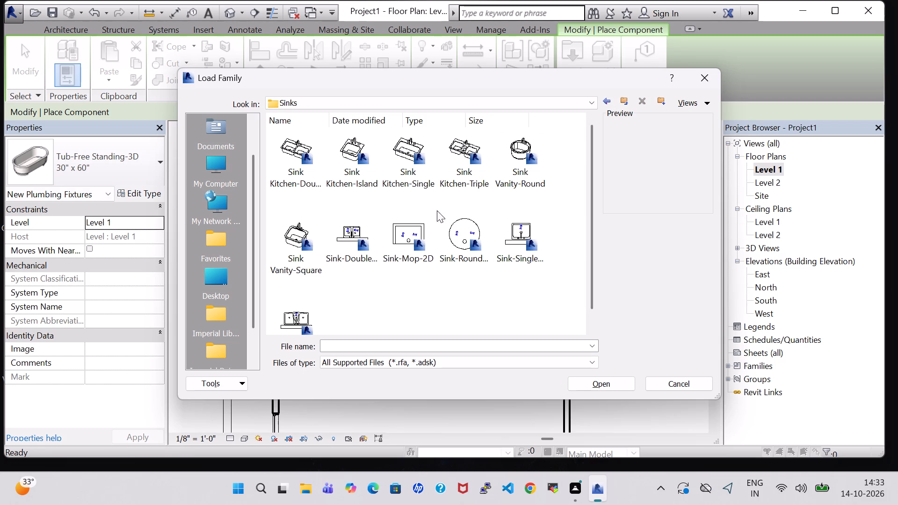
click(298, 231)
click(620, 384)
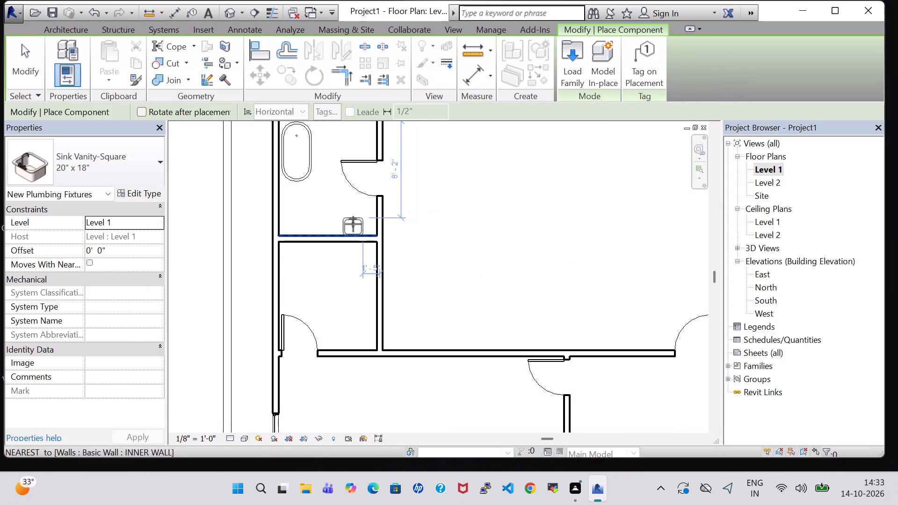
Place the 20" x 18" vanity sink near the tub room's southeast corner, rotated so its faucet backs onto the south wall.
key(space)
key(space)
scroll(355, 224, up, 1)
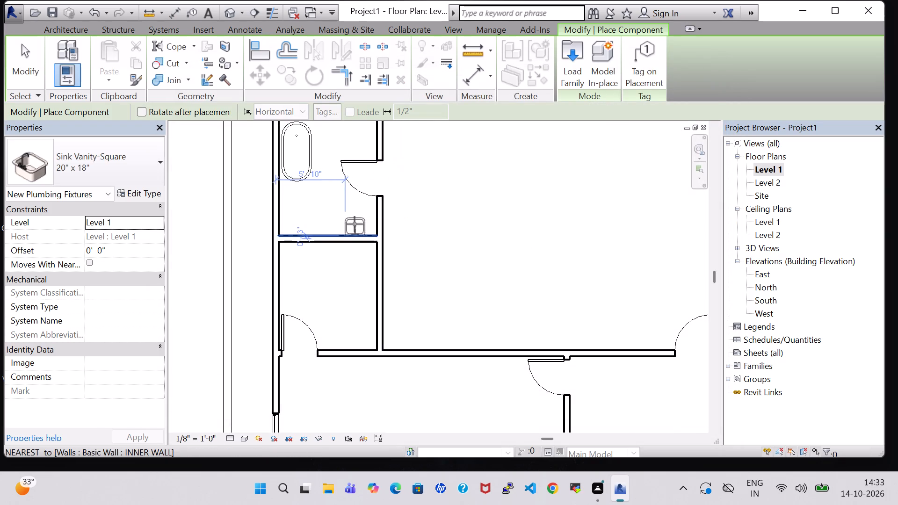
scroll(355, 224, up, 6)
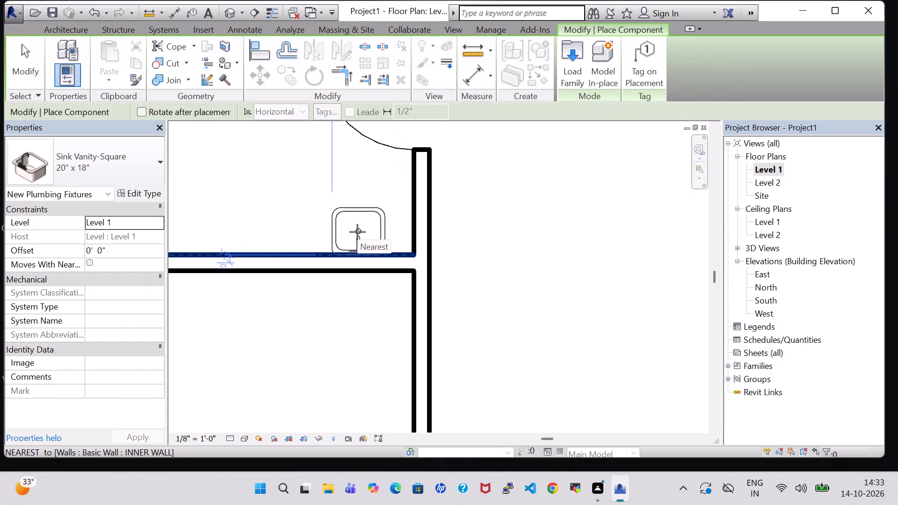
click(357, 232)
key(Escape)
key(Escape)
Look through the US Imperial family library, including its Furniture folder, for the next component to load.
scroll(355, 184, down, 1)
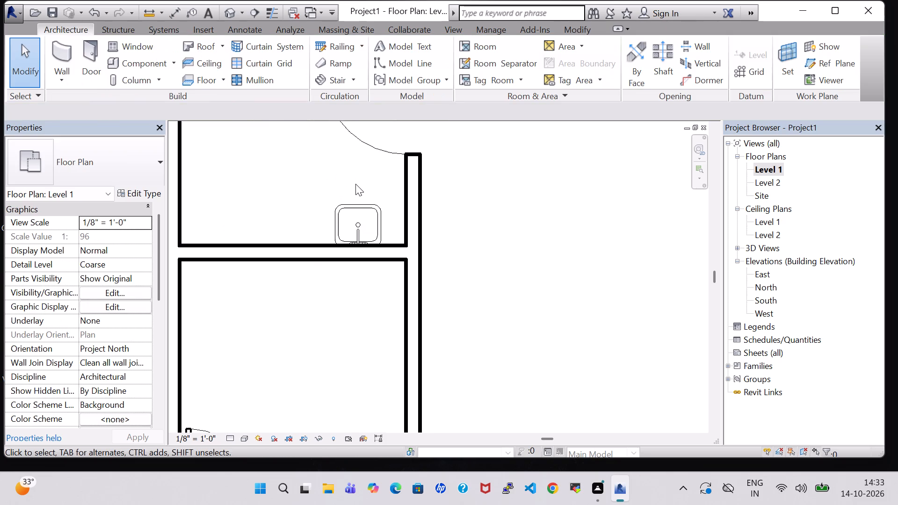
scroll(355, 184, down, 5)
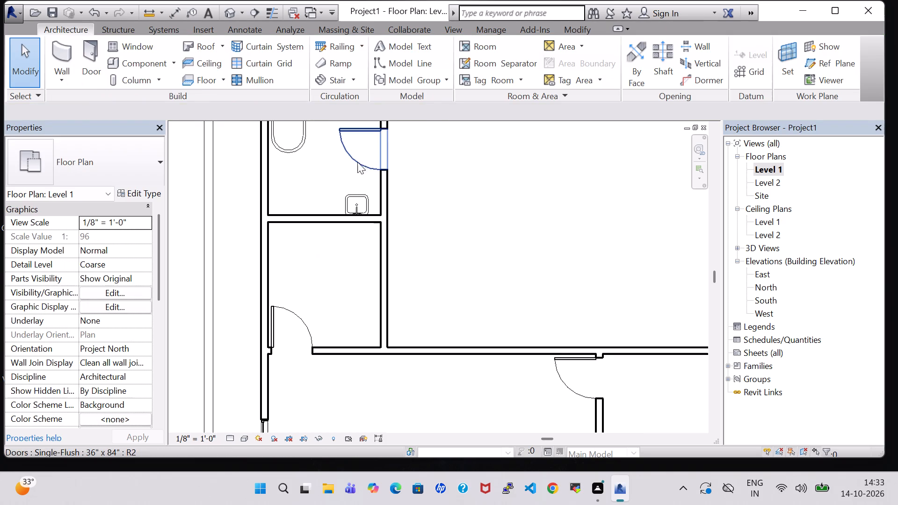
click(127, 68)
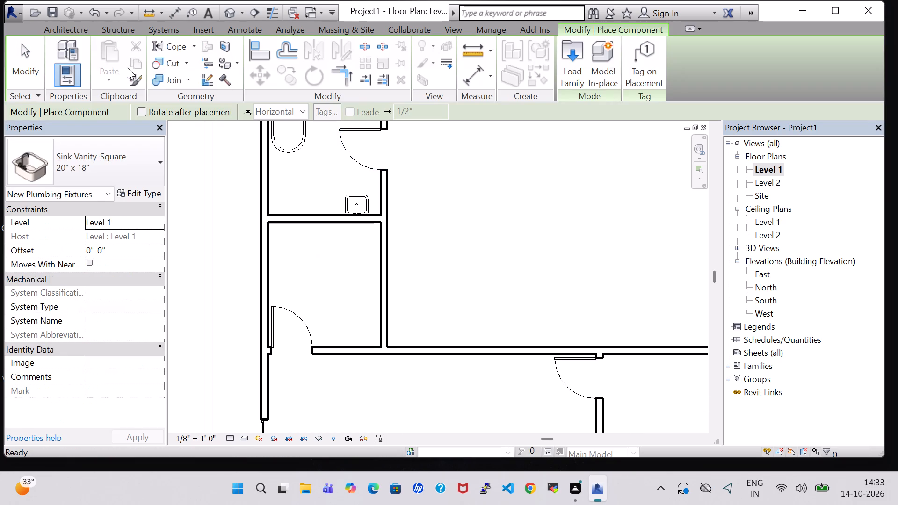
click(577, 70)
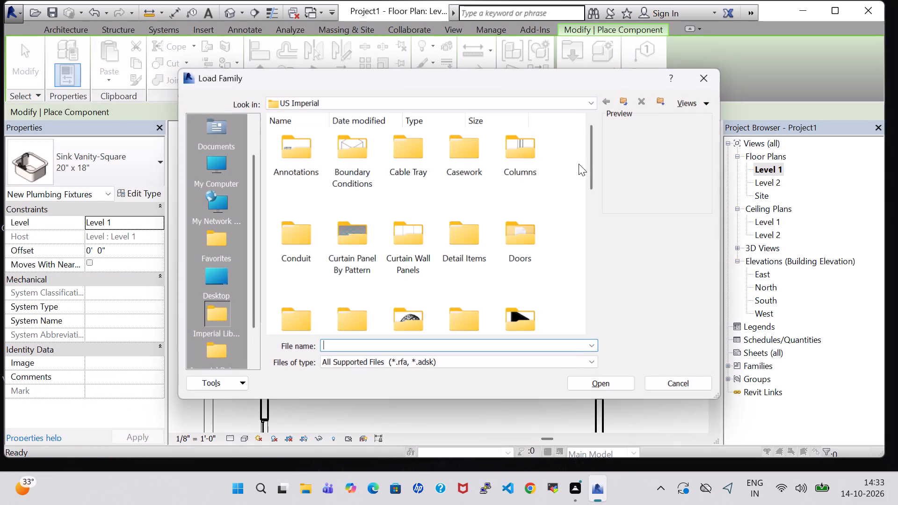
scroll(566, 179, down, 4)
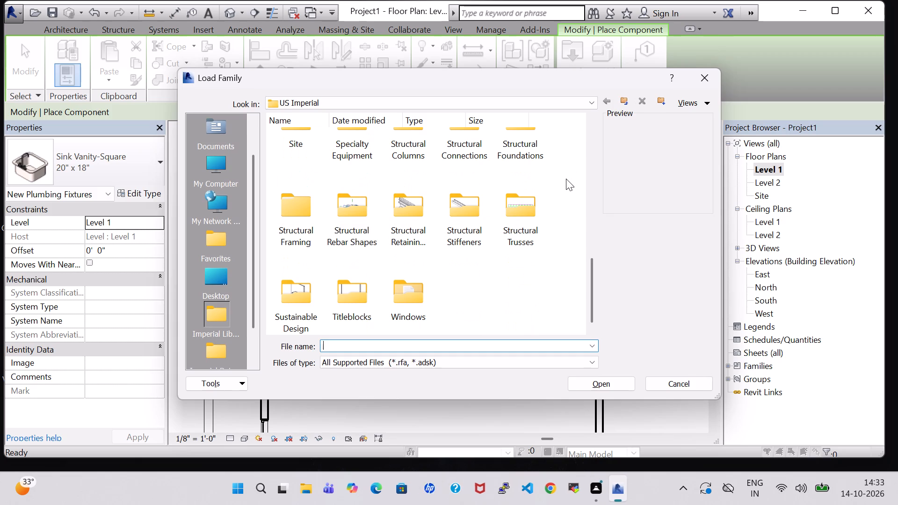
scroll(311, 289, up, 1)
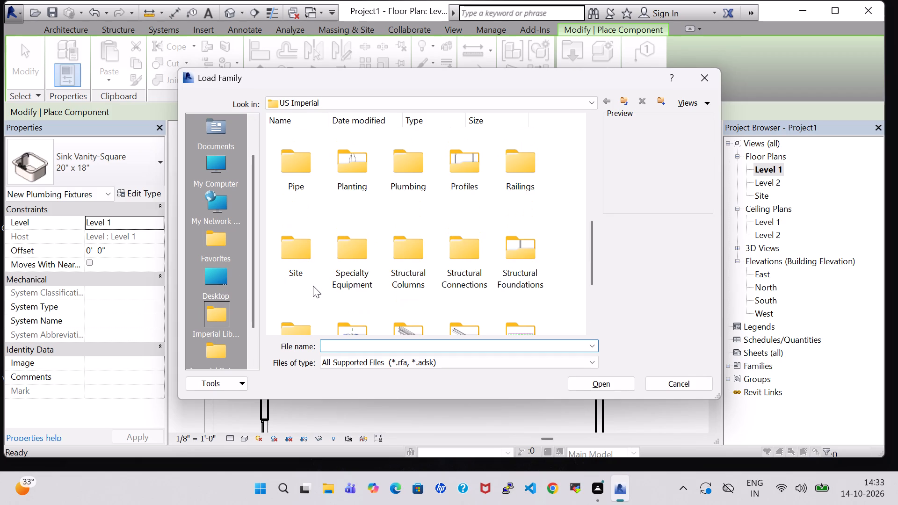
scroll(316, 281, down, 2)
scroll(316, 281, up, 5)
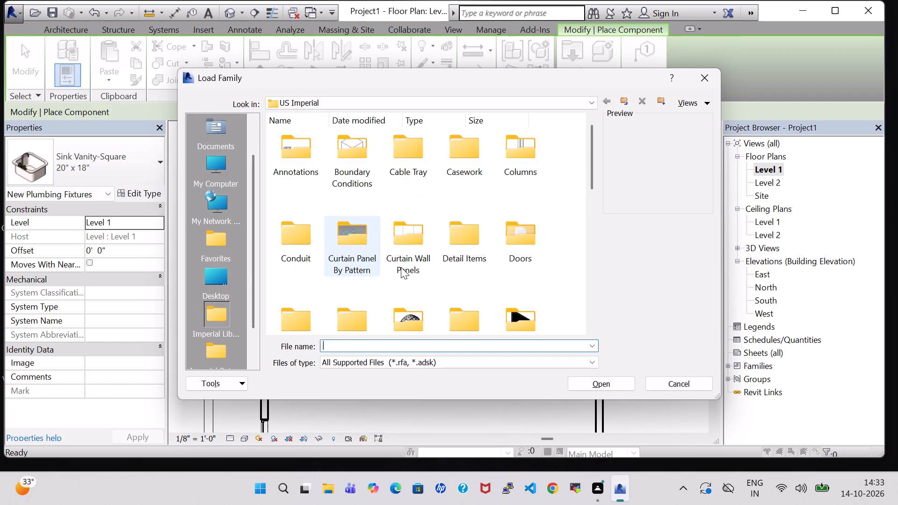
scroll(464, 264, up, 1)
scroll(464, 264, down, 1)
scroll(464, 264, up, 1)
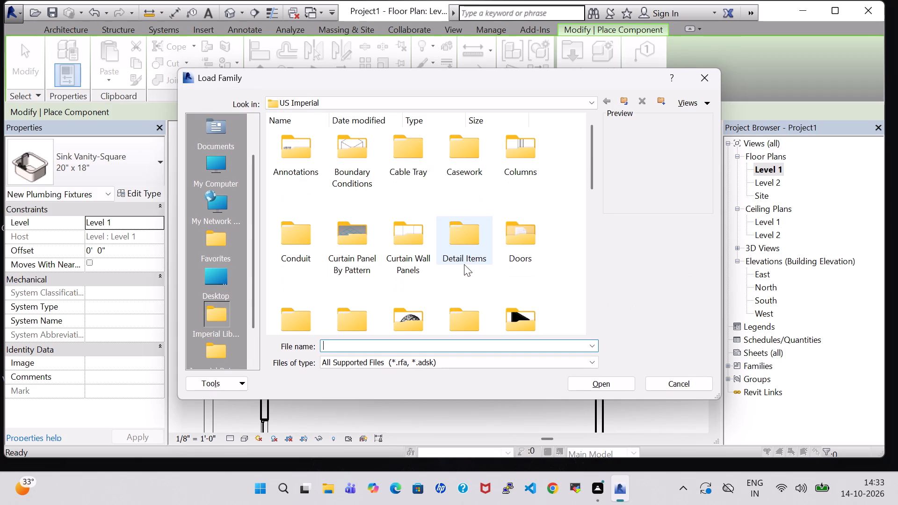
scroll(517, 251, down, 1)
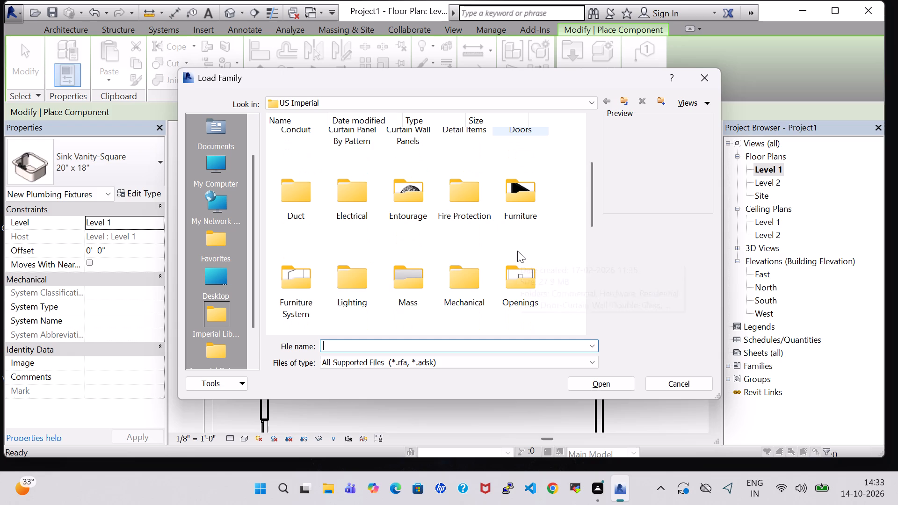
double_click(521, 202)
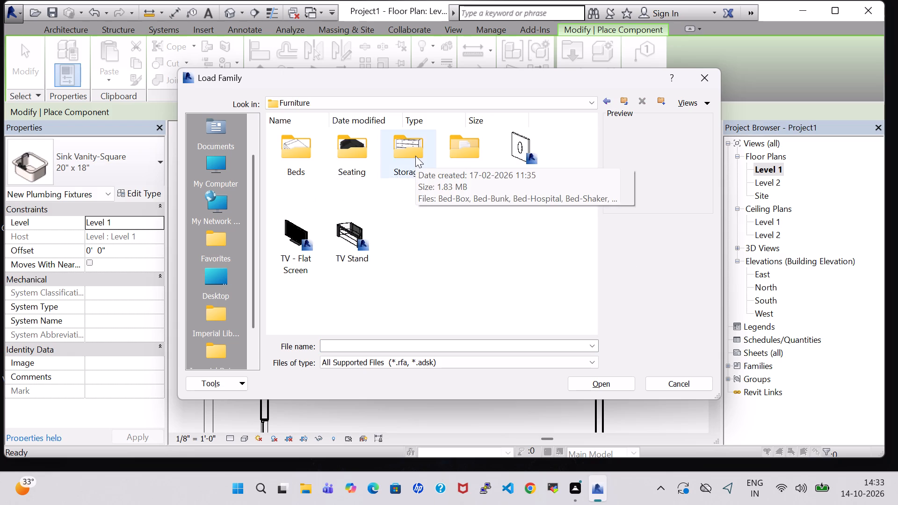
click(603, 103)
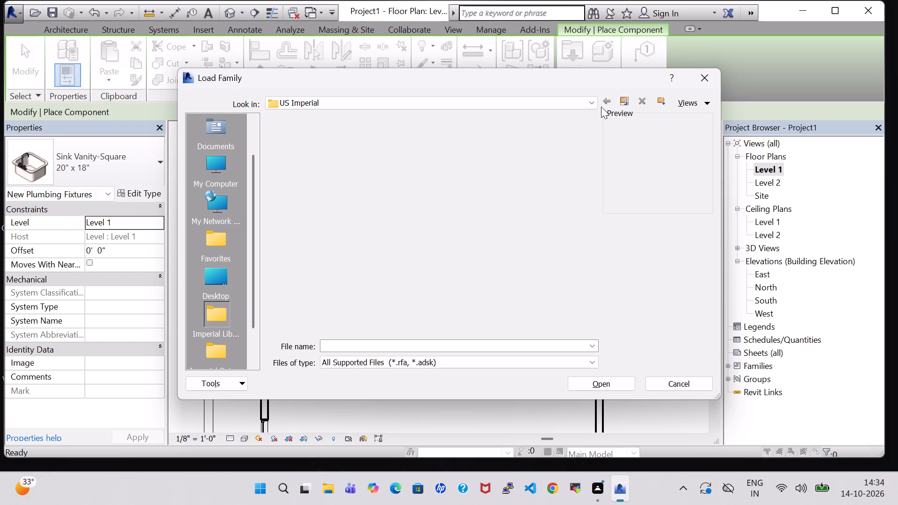
Load the Toilet-Domestic-3D family from the Plumbing > Architectural > Fixtures > Water Closets library folder for component placement.
click(466, 245)
key(p)
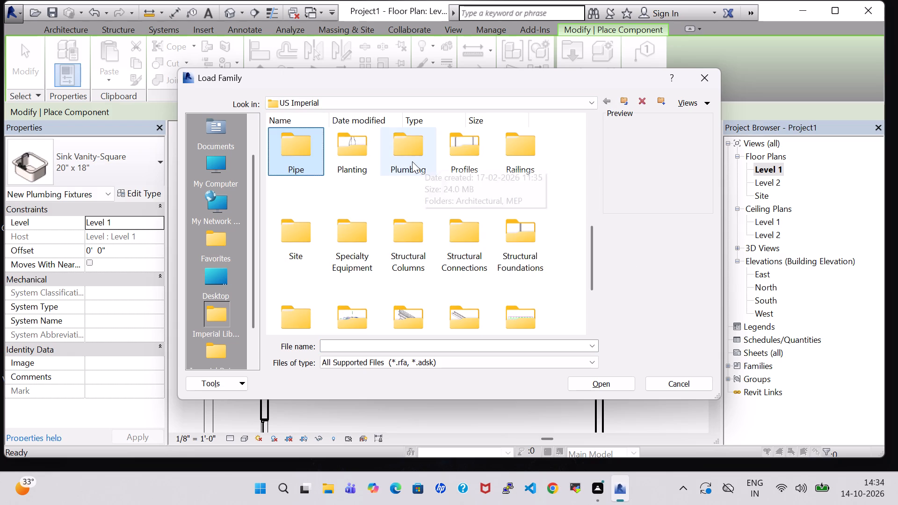
double_click(412, 161)
double_click(311, 157)
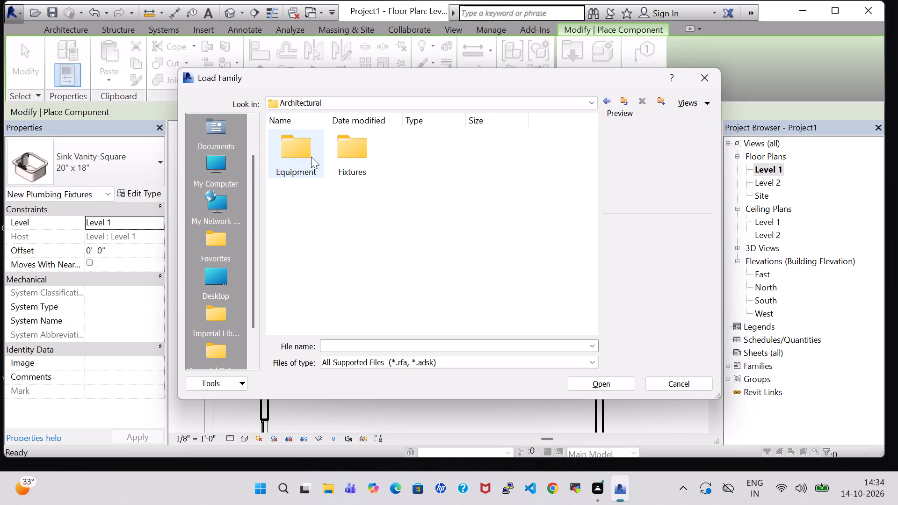
double_click(356, 159)
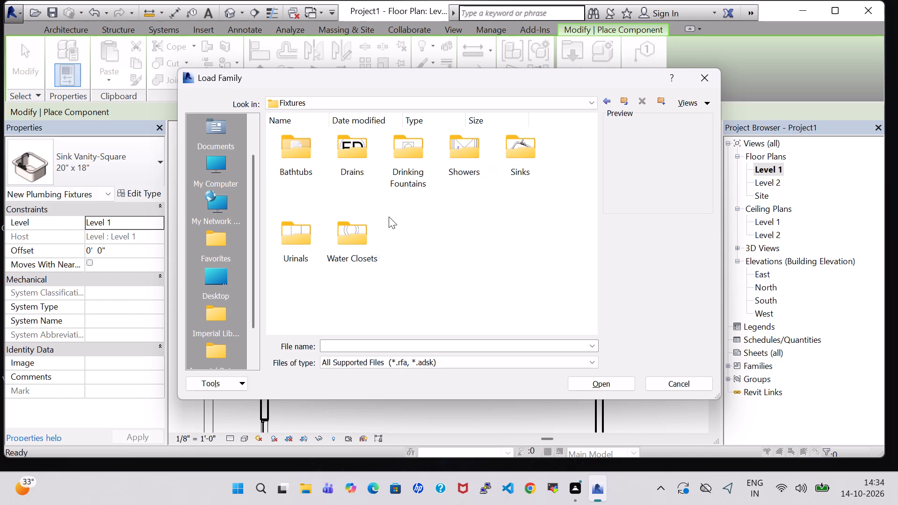
double_click(360, 230)
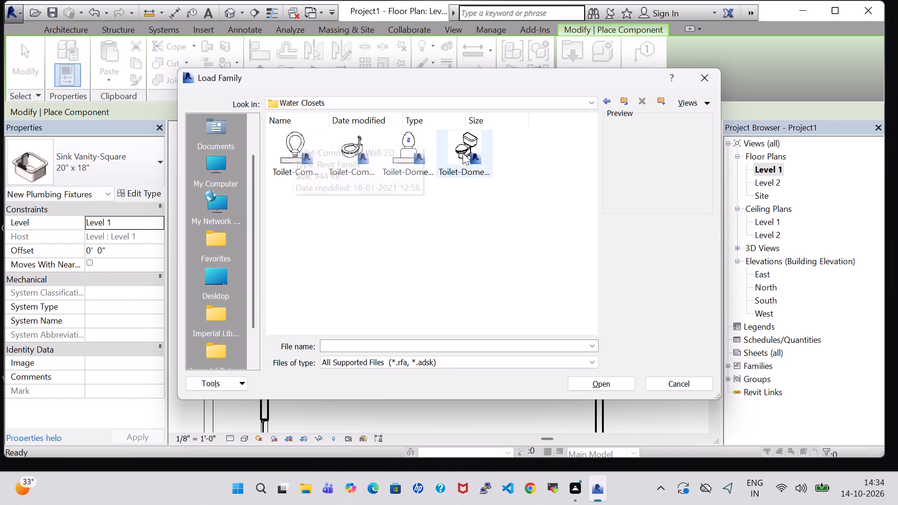
click(463, 142)
click(606, 394)
click(605, 382)
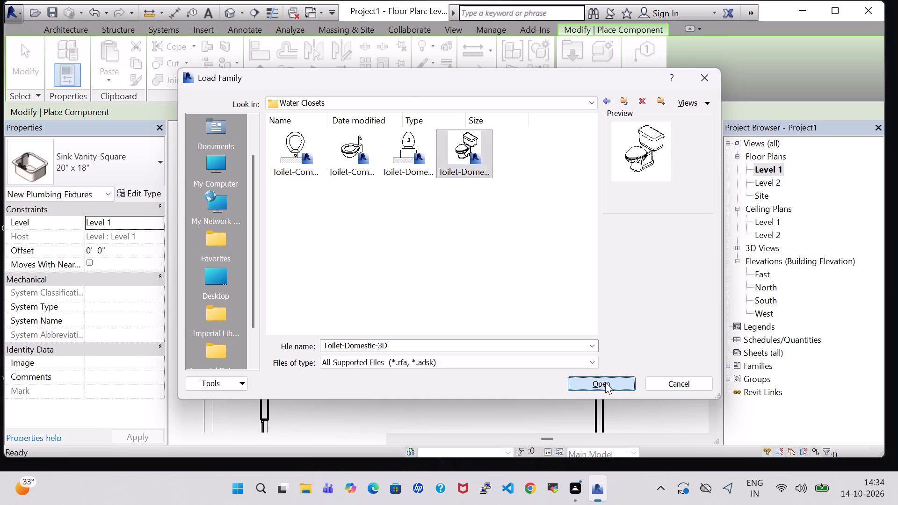
Place the toilet in the tub room, rotated with its tank against the south wall, about 2'-3" from the west wall.
key(space)
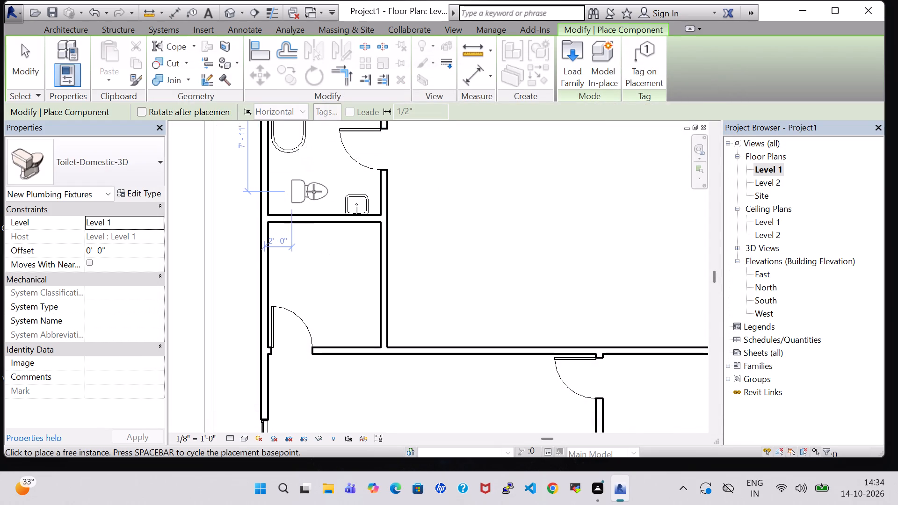
key(space)
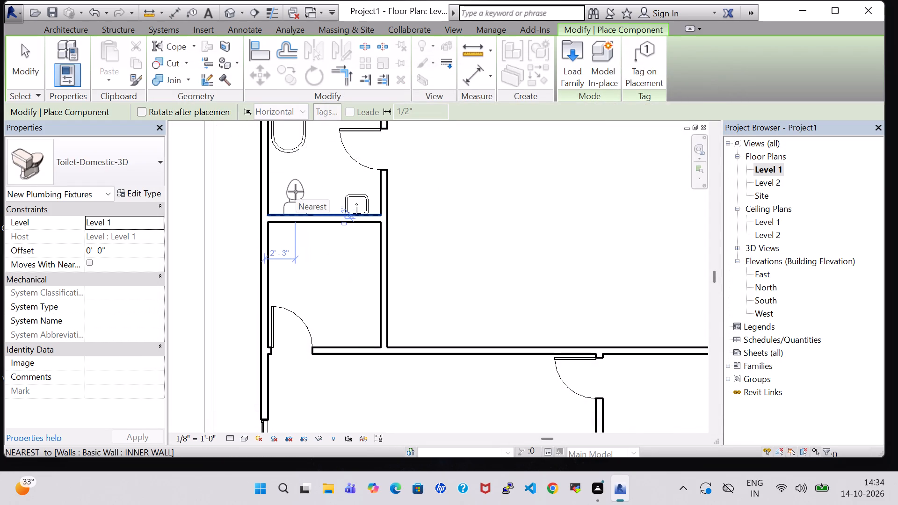
click(296, 192)
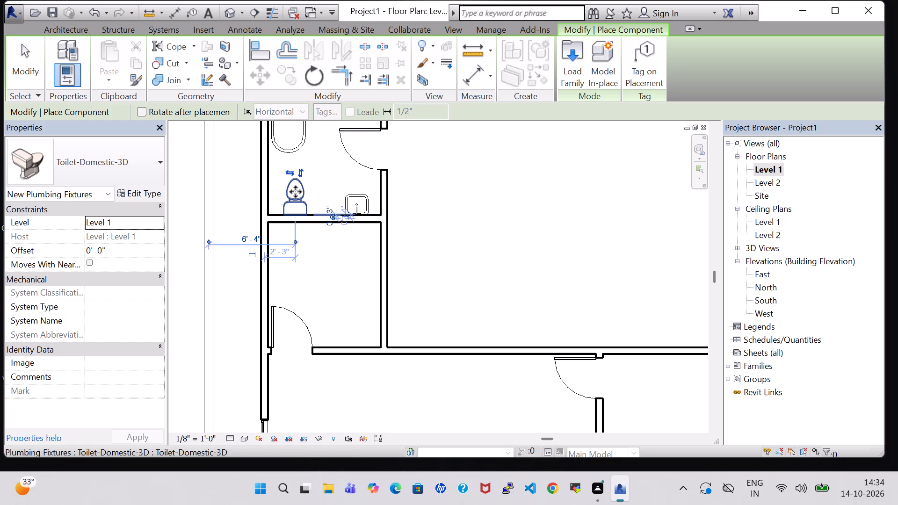
key(Escape)
key(Escape)
Set the offset of the bathroom's vanity sink to 1' 0" above Level 1.
scroll(402, 216, down, 4)
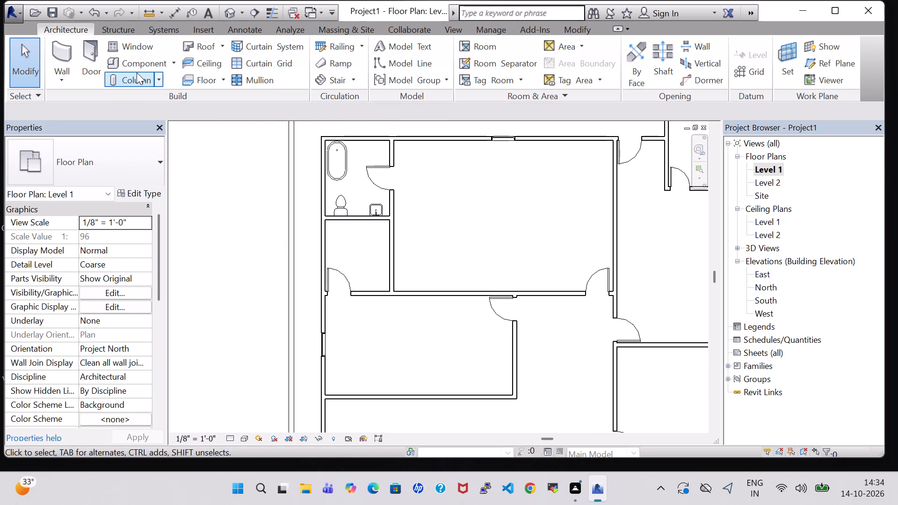
click(377, 205)
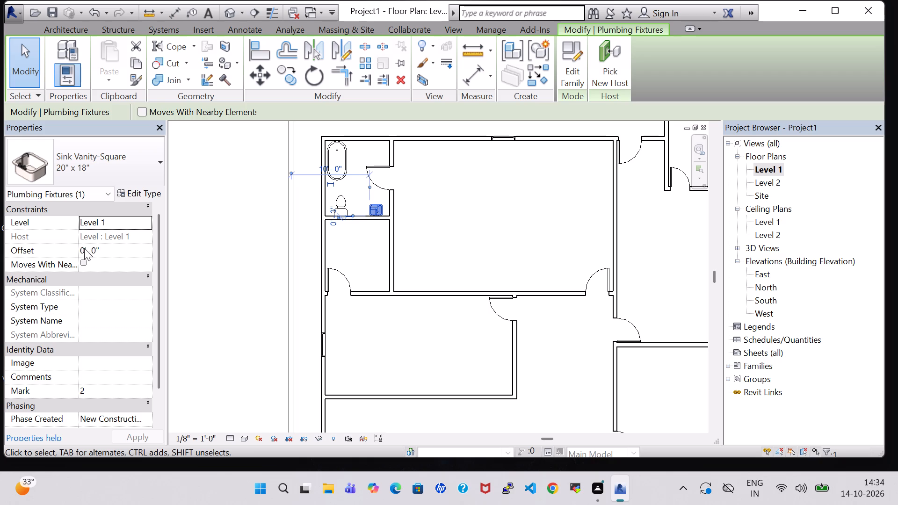
click(84, 248)
click(84, 248)
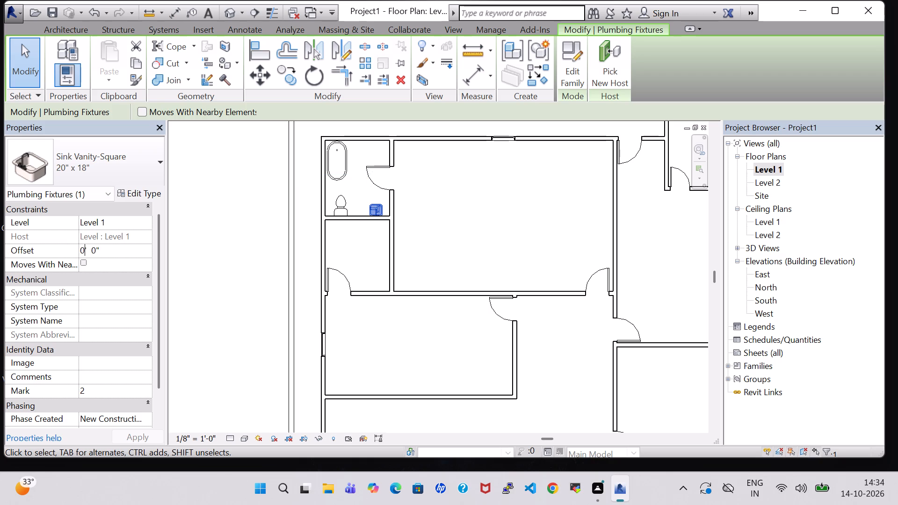
key(BackSpace)
key(1)
click(139, 439)
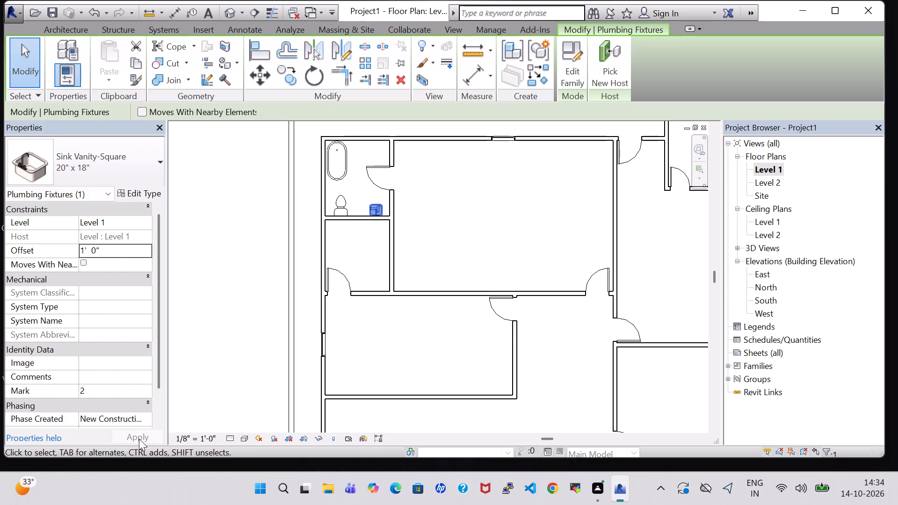
click(483, 233)
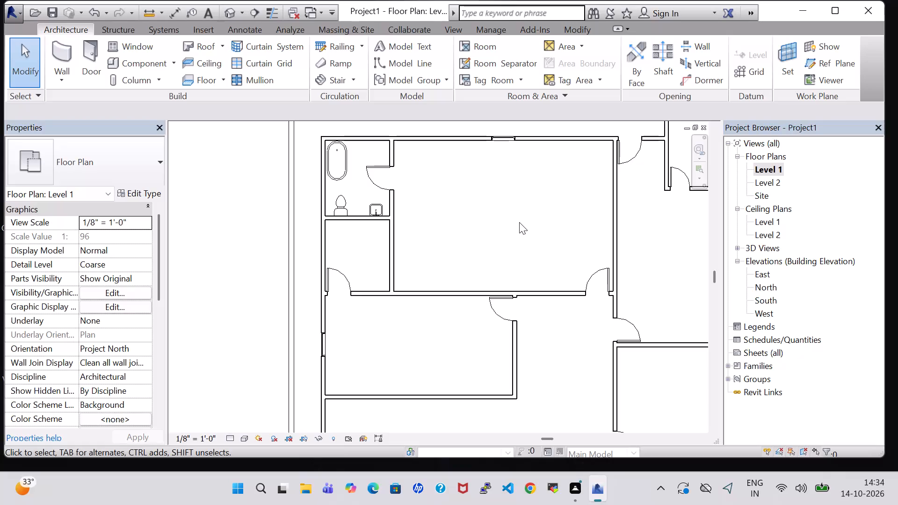
click(381, 213)
click(487, 222)
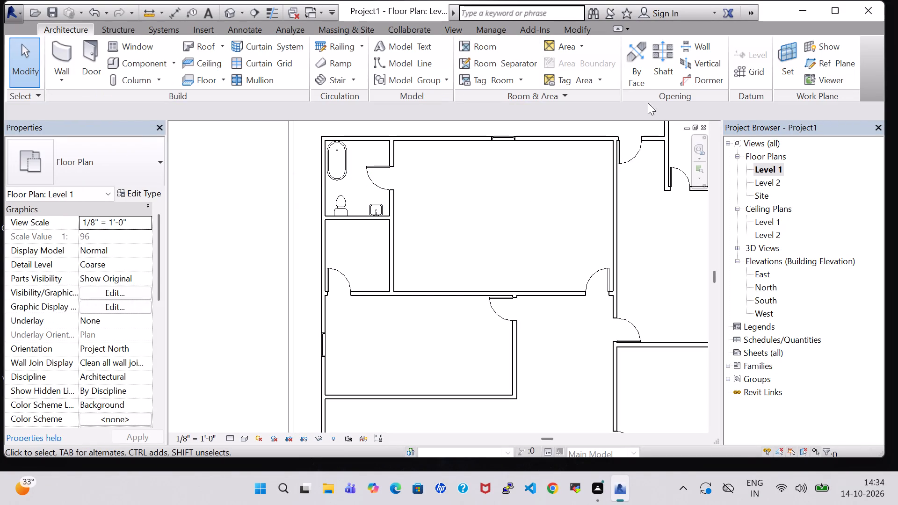
Look through the US Imperial family library, including its Furniture folder, for the next component to load.
click(134, 70)
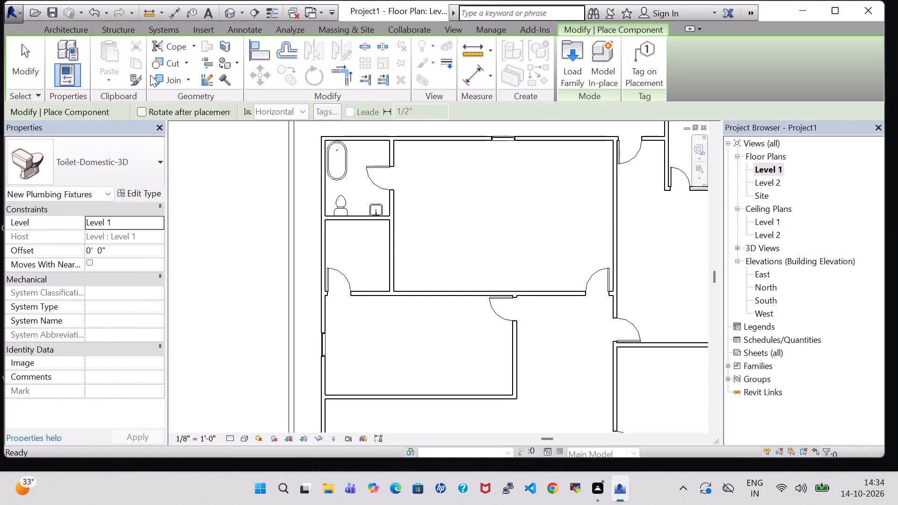
click(569, 75)
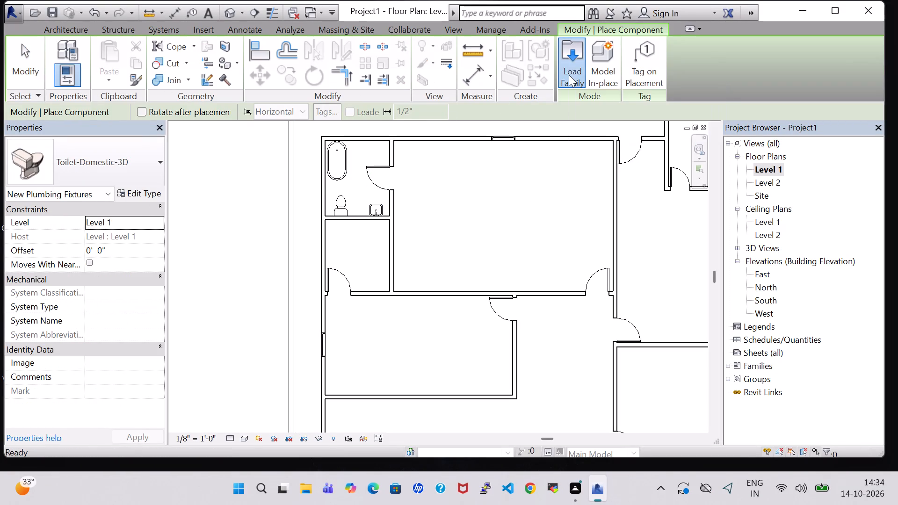
scroll(558, 293, down, 1)
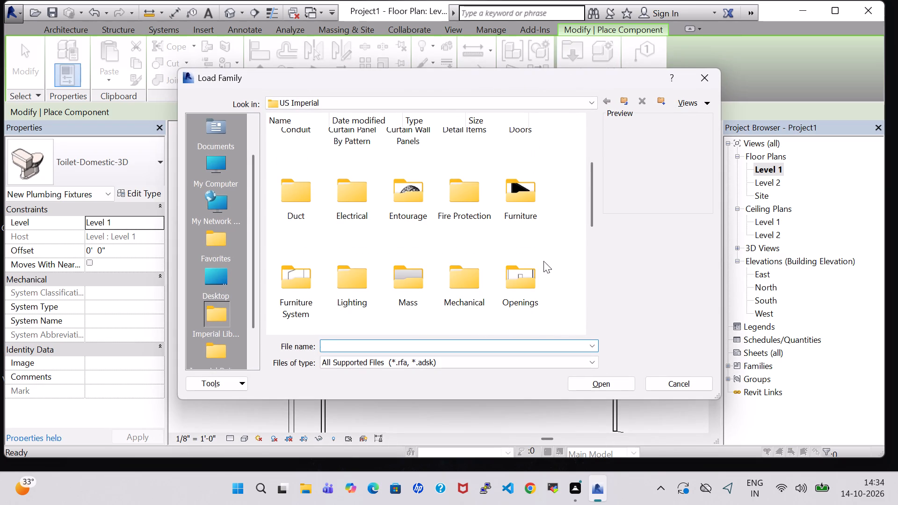
scroll(518, 198, down, 1)
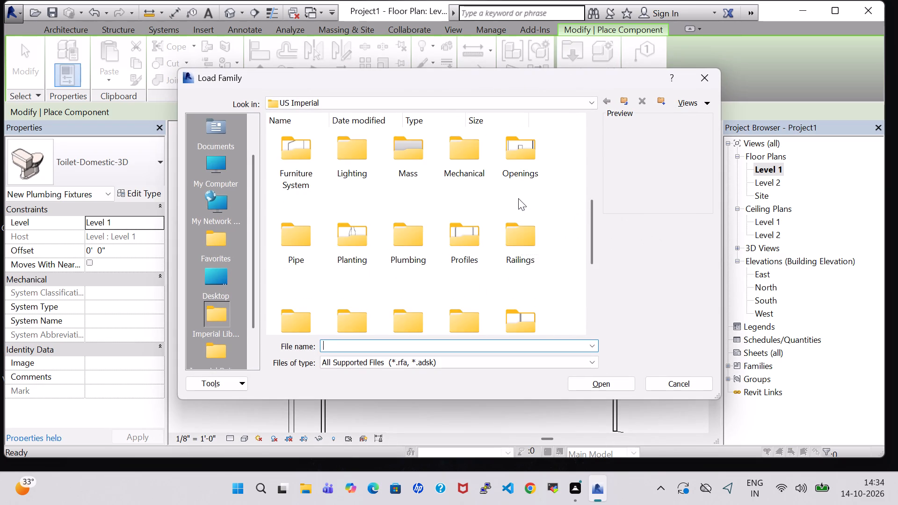
scroll(518, 198, up, 1)
scroll(519, 207, down, 3)
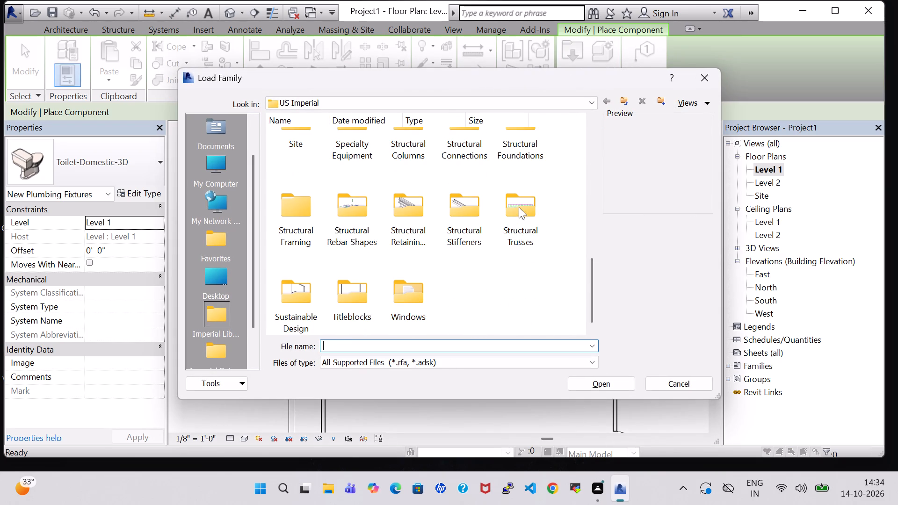
scroll(519, 207, up, 3)
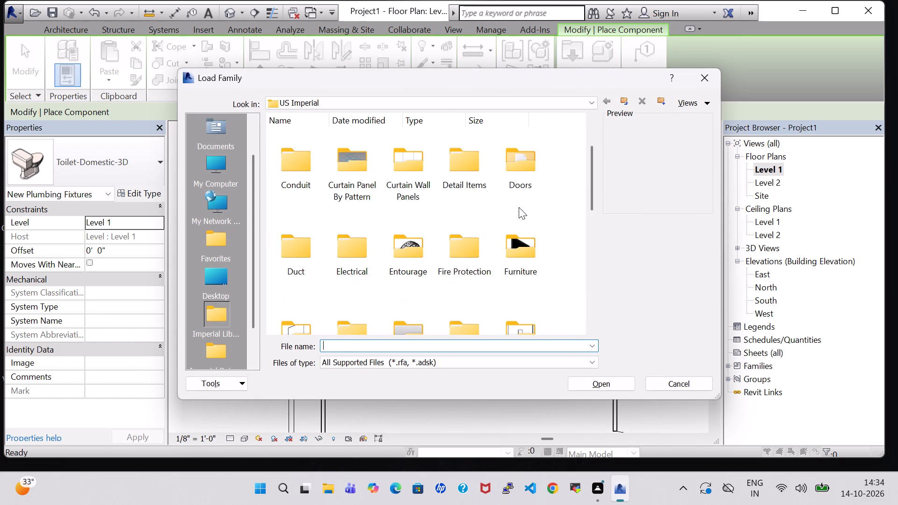
double_click(514, 265)
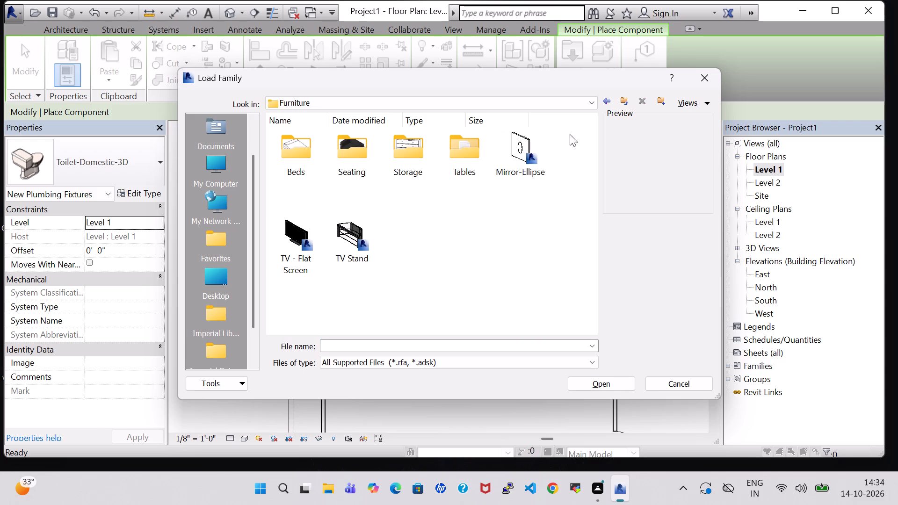
click(602, 101)
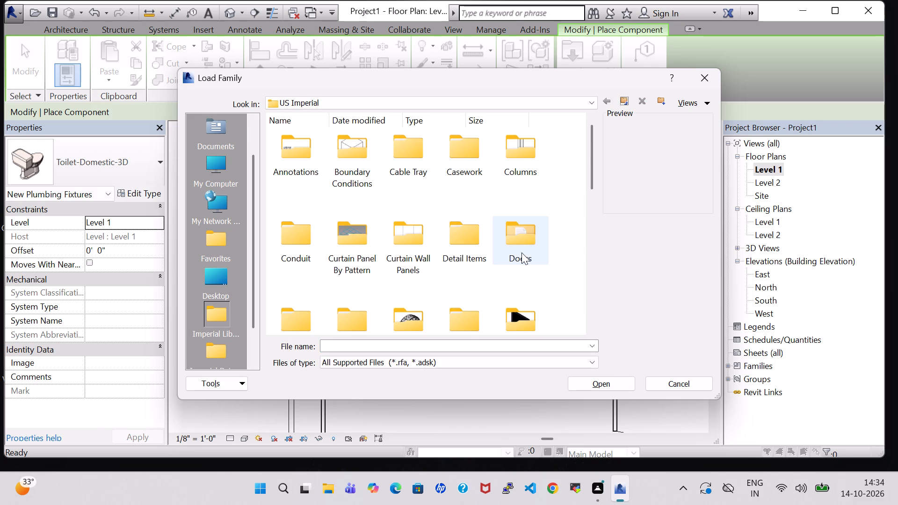
scroll(521, 252, up, 1)
scroll(524, 254, down, 3)
scroll(525, 254, up, 1)
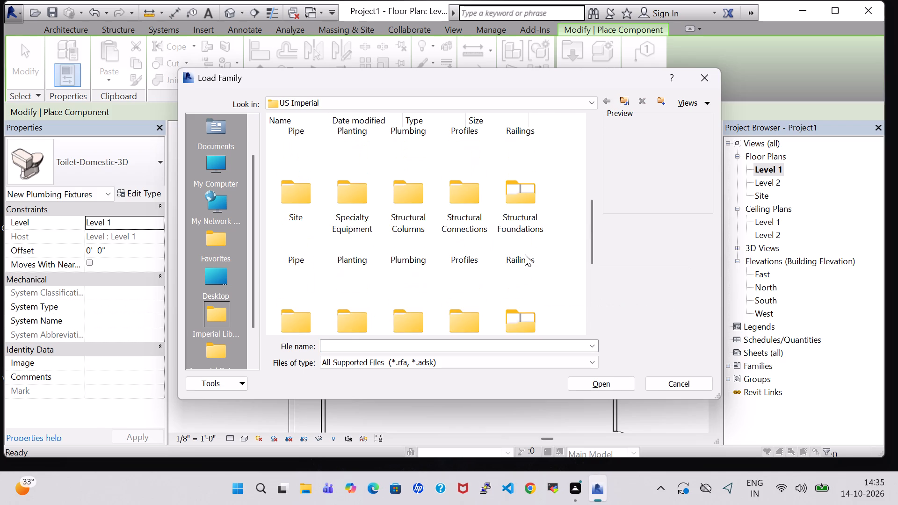
scroll(525, 254, up, 4)
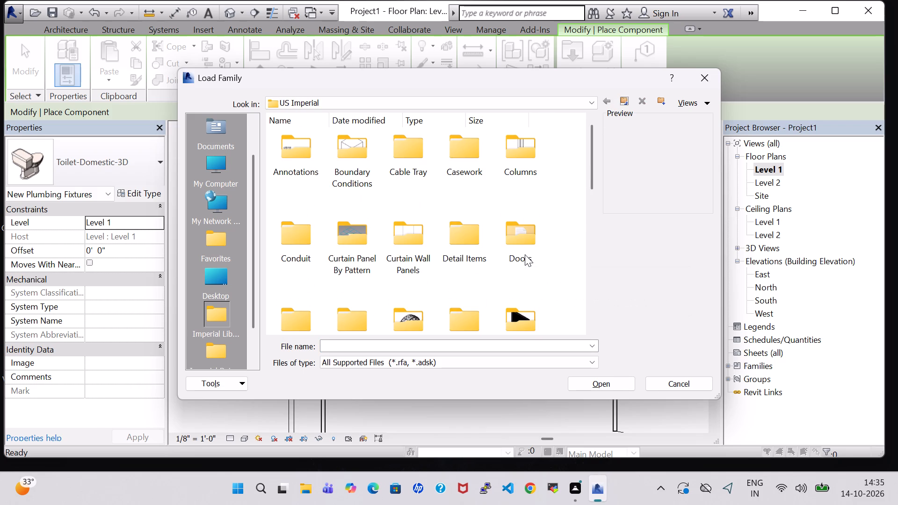
scroll(472, 210, down, 3)
scroll(472, 210, up, 2)
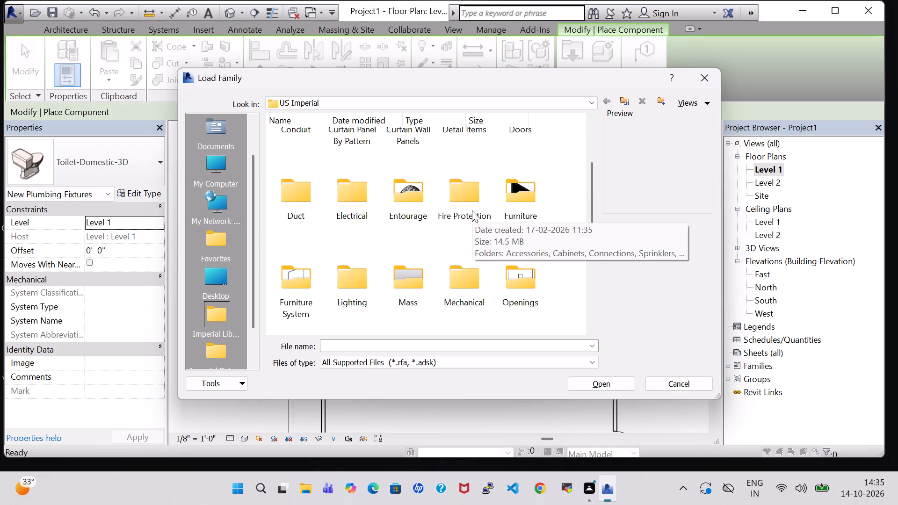
scroll(472, 211, down, 3)
scroll(472, 211, up, 4)
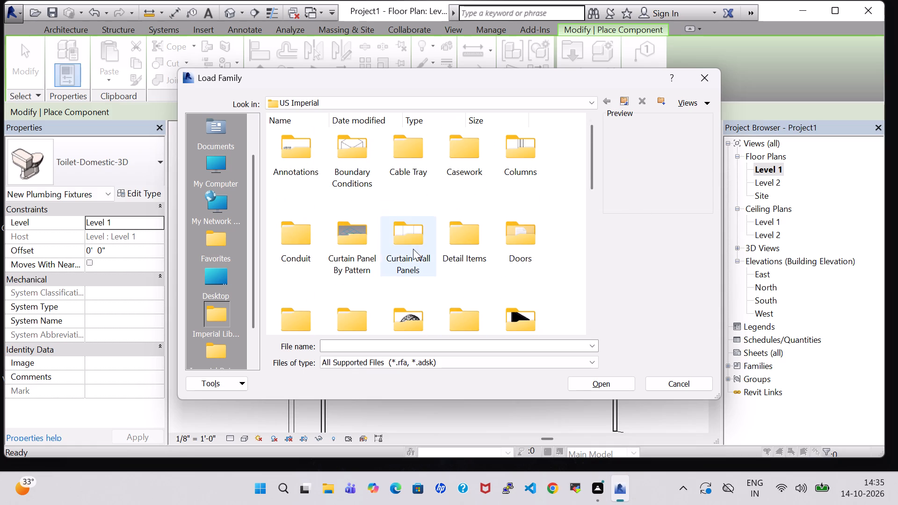
scroll(350, 251, down, 1)
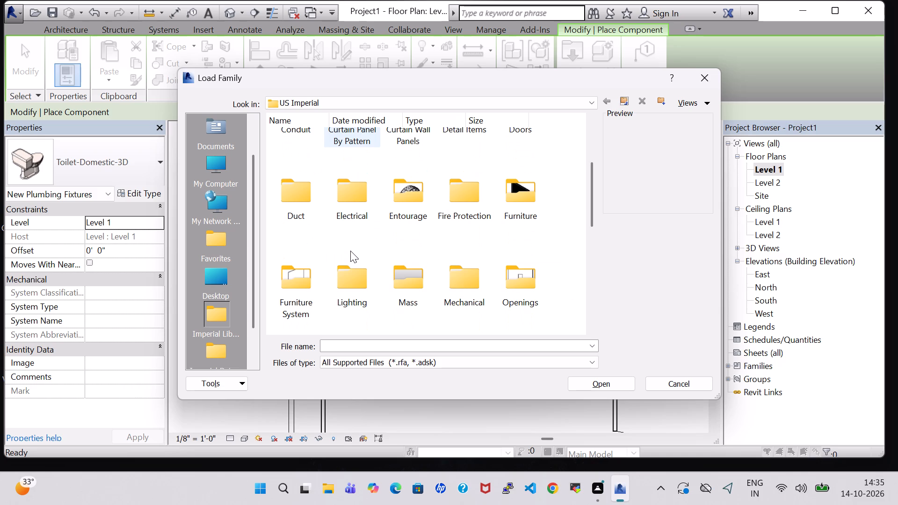
scroll(469, 218, up, 3)
scroll(469, 218, down, 4)
scroll(469, 218, up, 2)
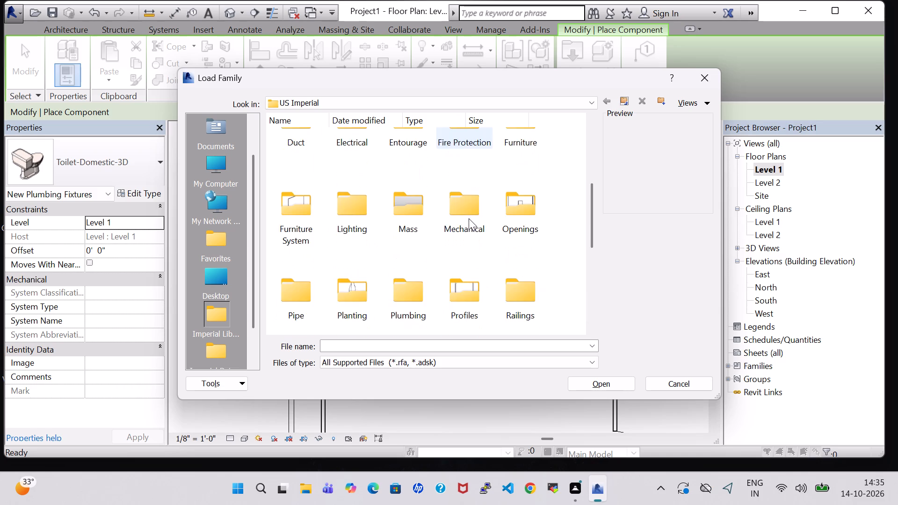
scroll(469, 218, up, 1)
Load the Sink Vanity-Square family from the Plumbing > Architectural > Fixtures > Sinks library folder.
click(518, 262)
key(p)
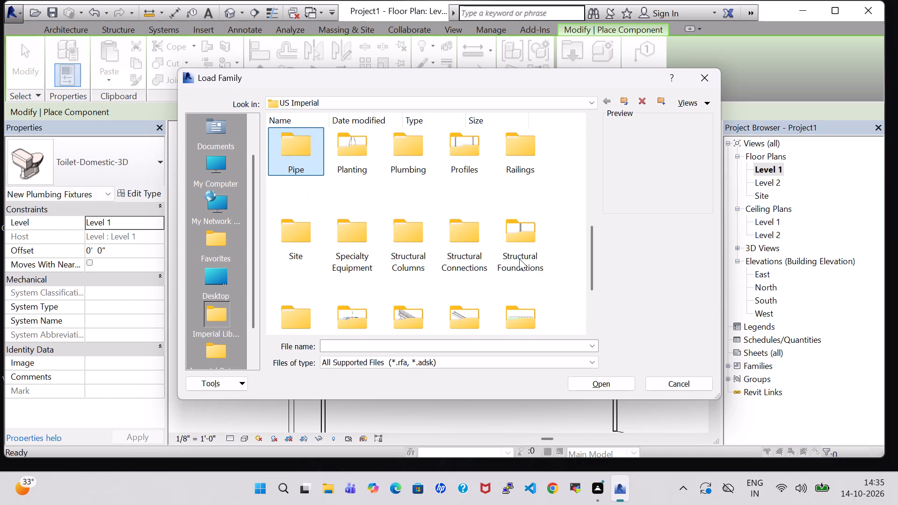
double_click(416, 163)
double_click(310, 169)
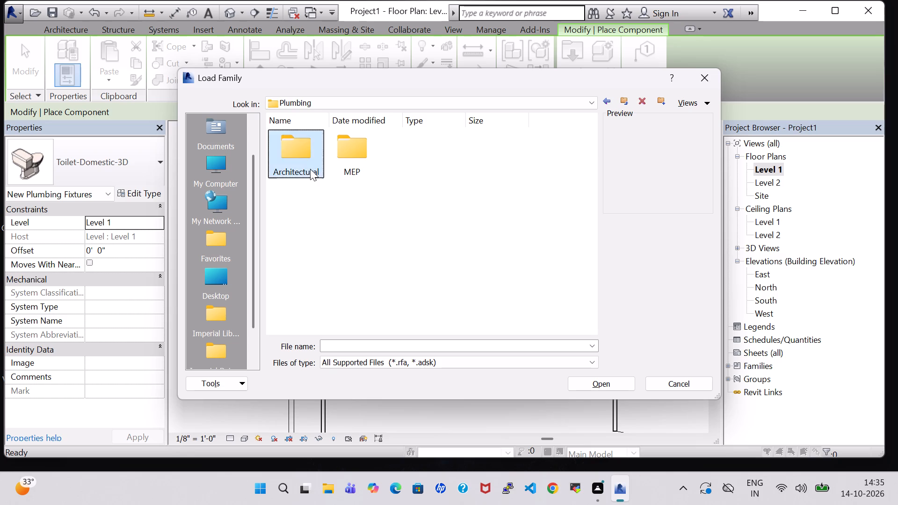
double_click(310, 169)
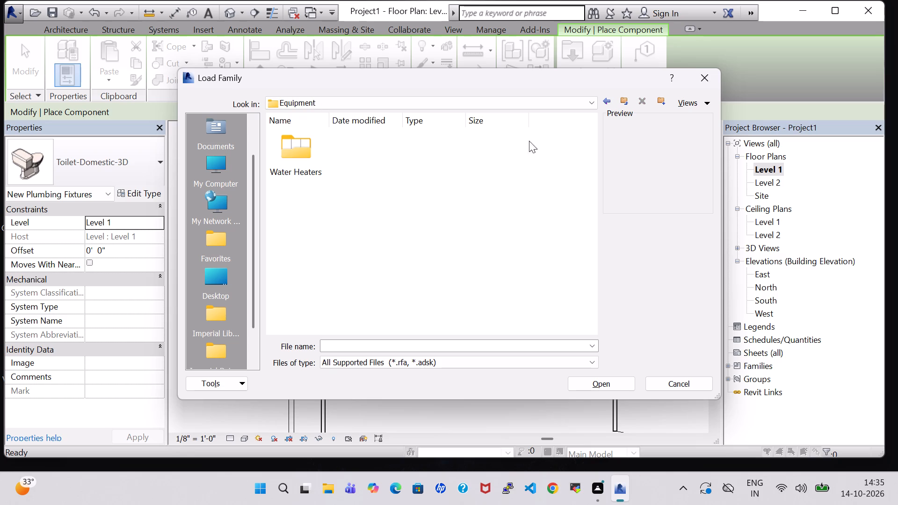
click(607, 104)
double_click(360, 161)
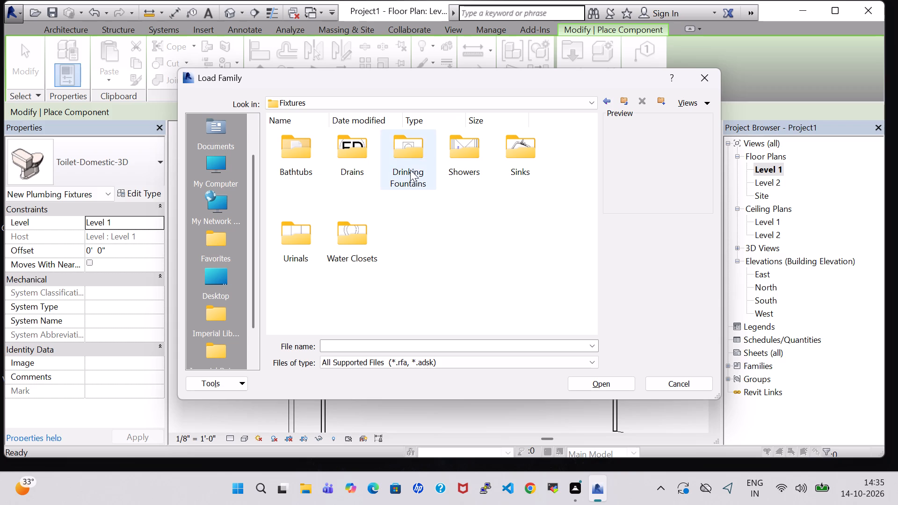
click(352, 242)
double_click(352, 242)
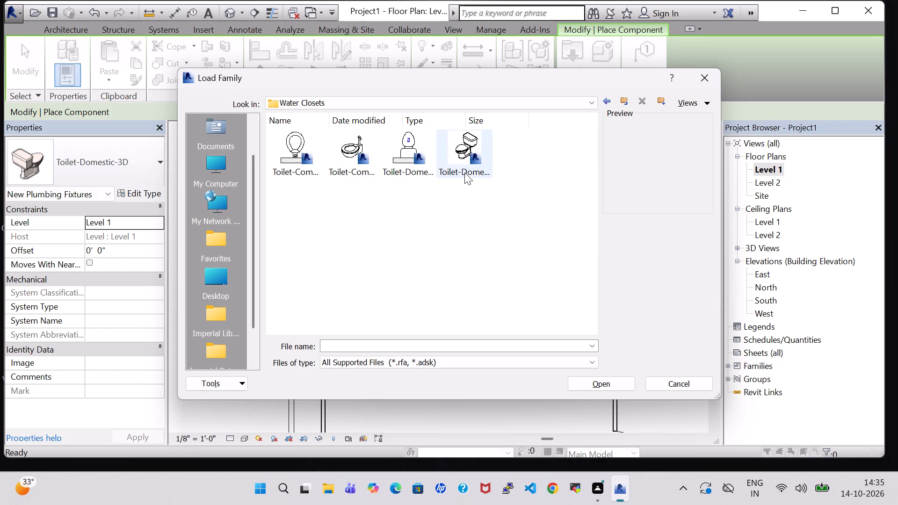
click(607, 104)
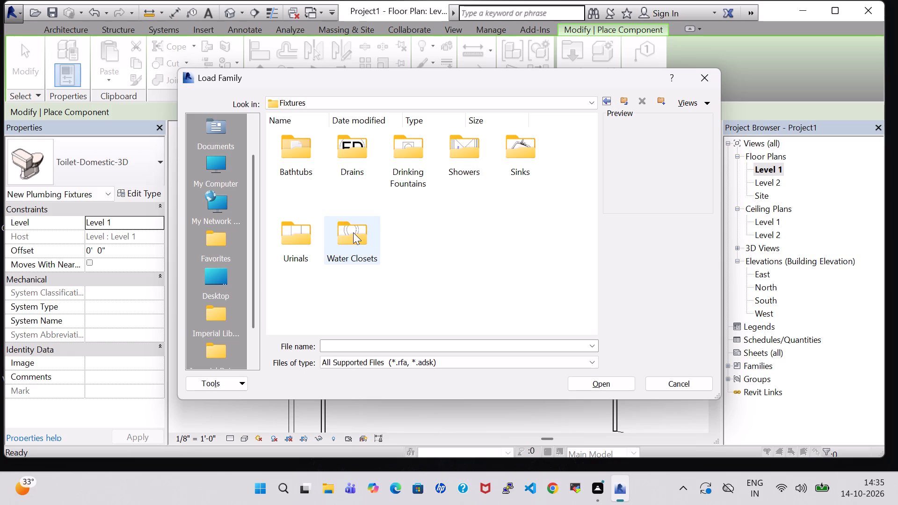
double_click(517, 147)
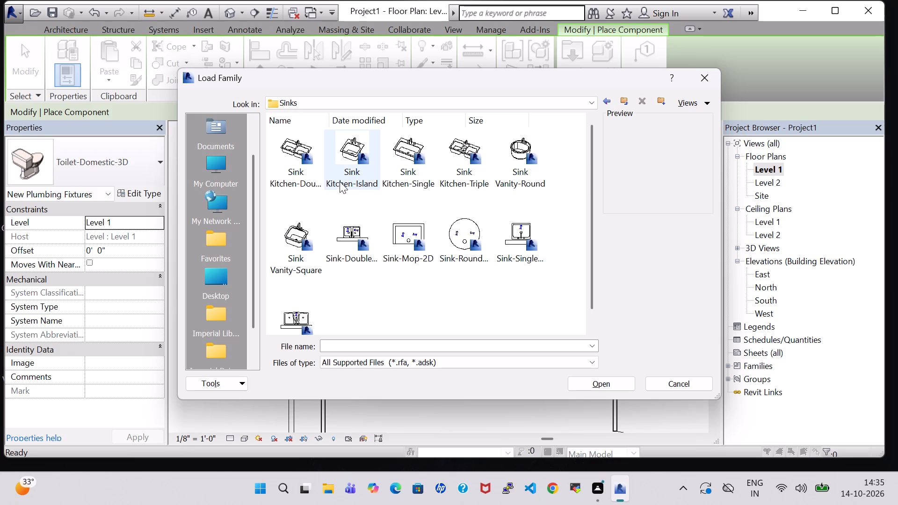
click(285, 229)
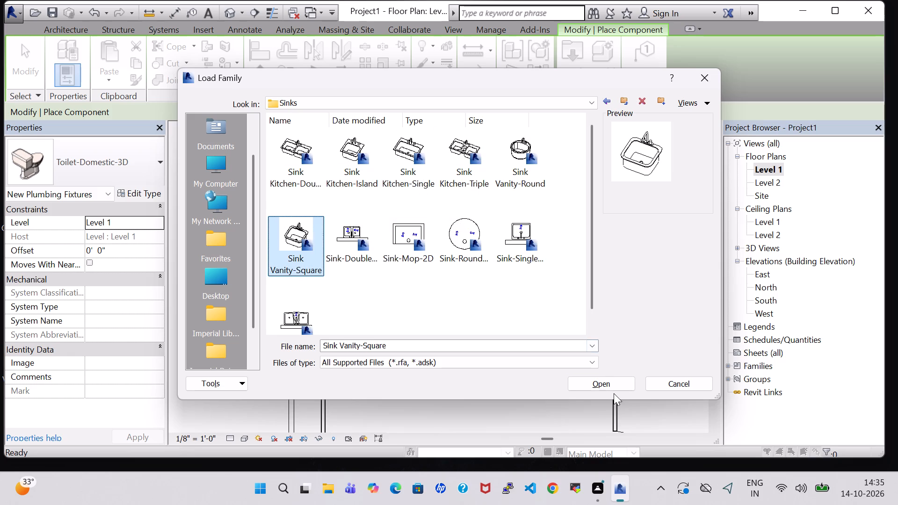
click(609, 384)
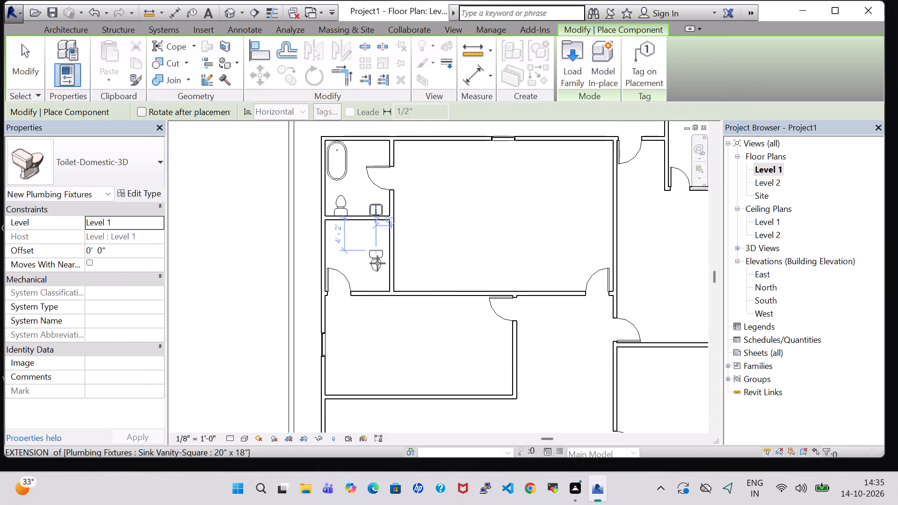
Place a Toilet-Domestic-3D in the small room south of the tub room, rotated with its tank against the south wall, about 5'-0" from the west wall.
key(space)
key(space)
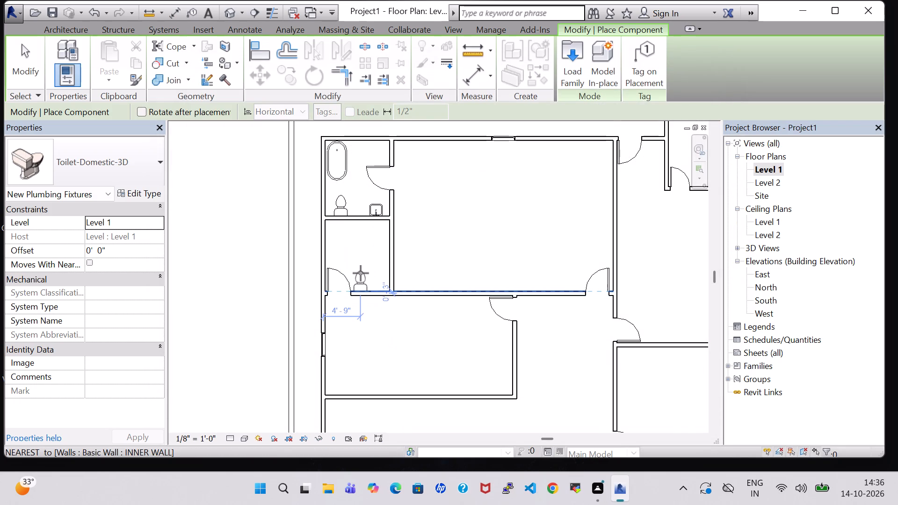
scroll(361, 273, up, 8)
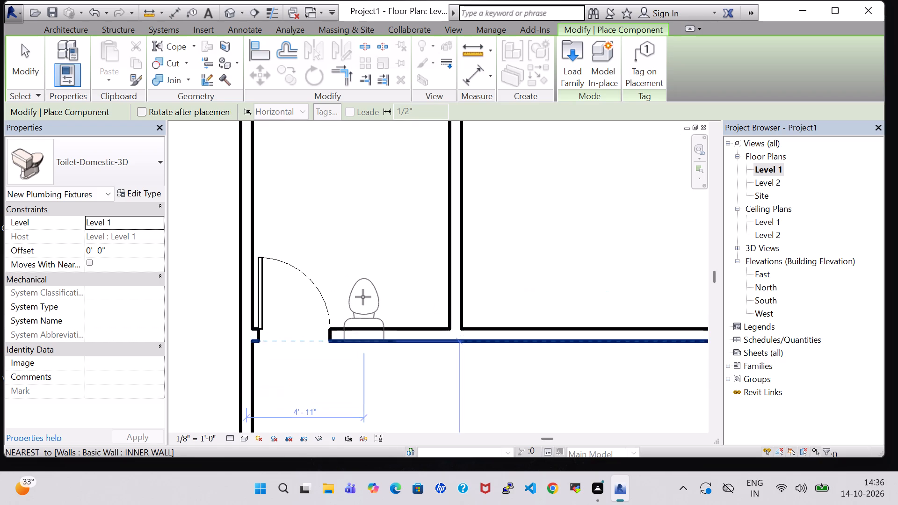
click(366, 289)
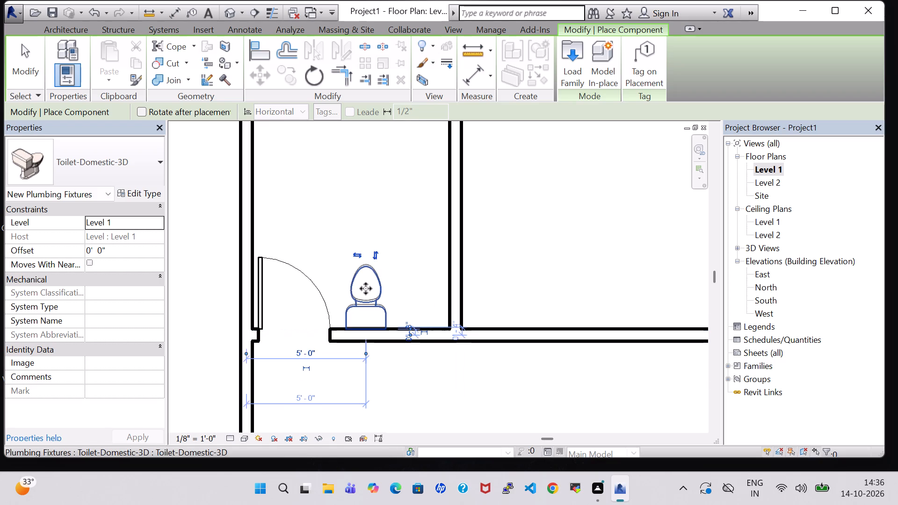
key(Escape)
key(Escape)
Create a similar 20" x 18" vanity sink east of the new toilet, rotated with its faucet against the south wall, about 6'-4" from the west wall.
scroll(370, 256, down, 3)
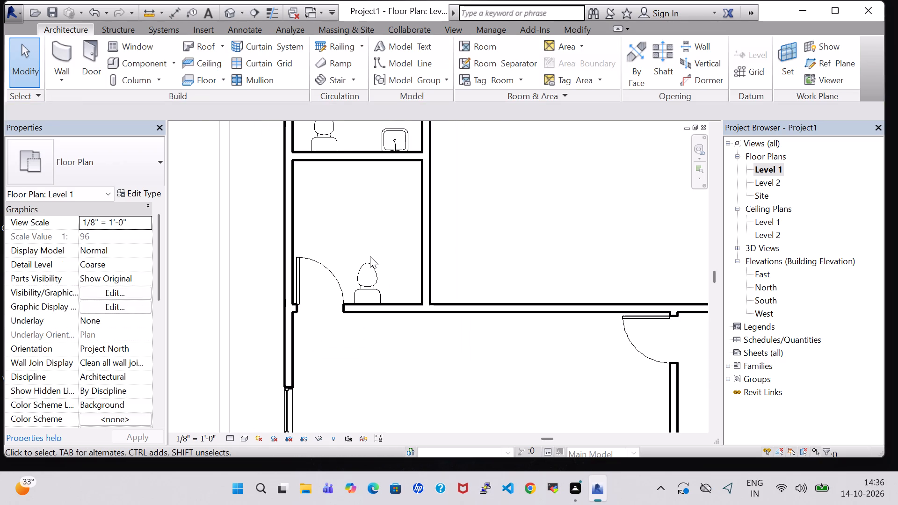
click(386, 138)
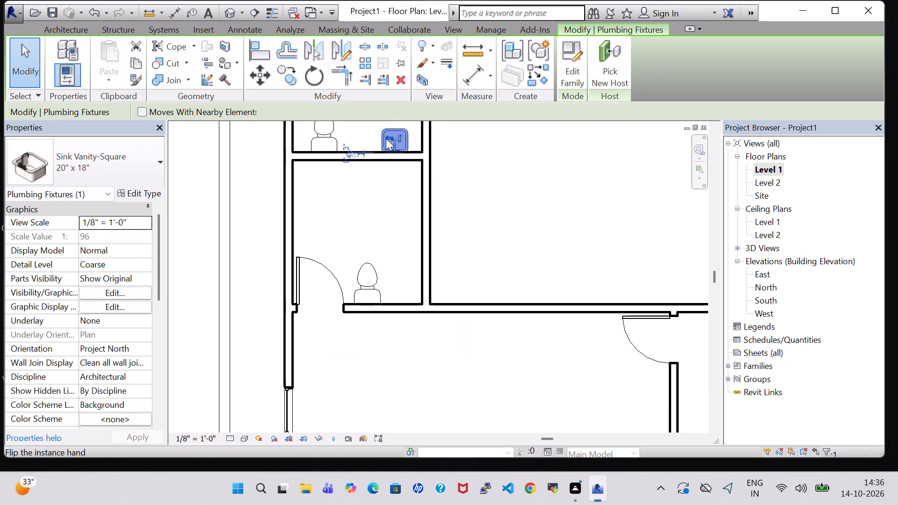
right_click(395, 140)
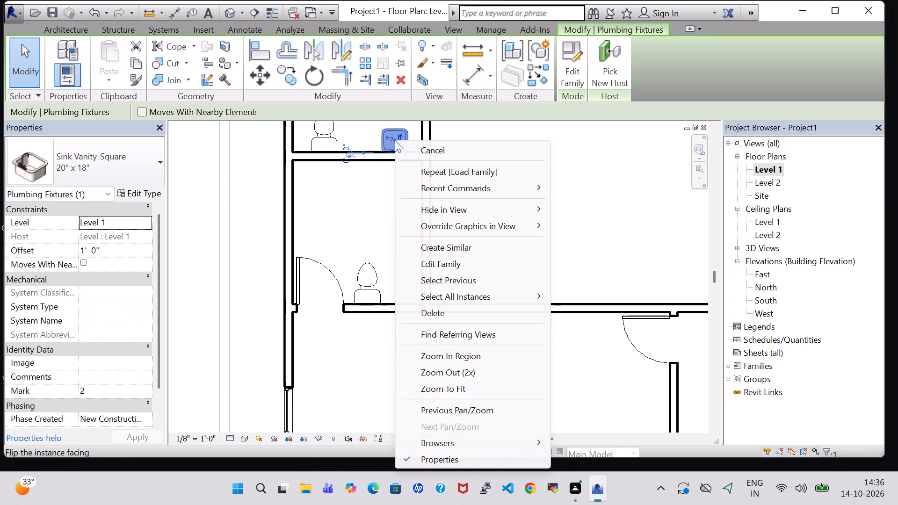
click(471, 243)
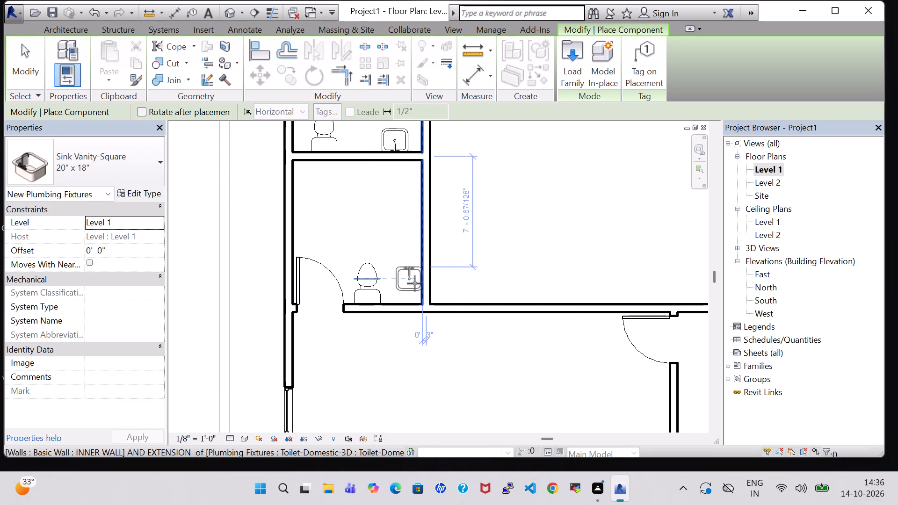
key(space)
key(space)
key(space)
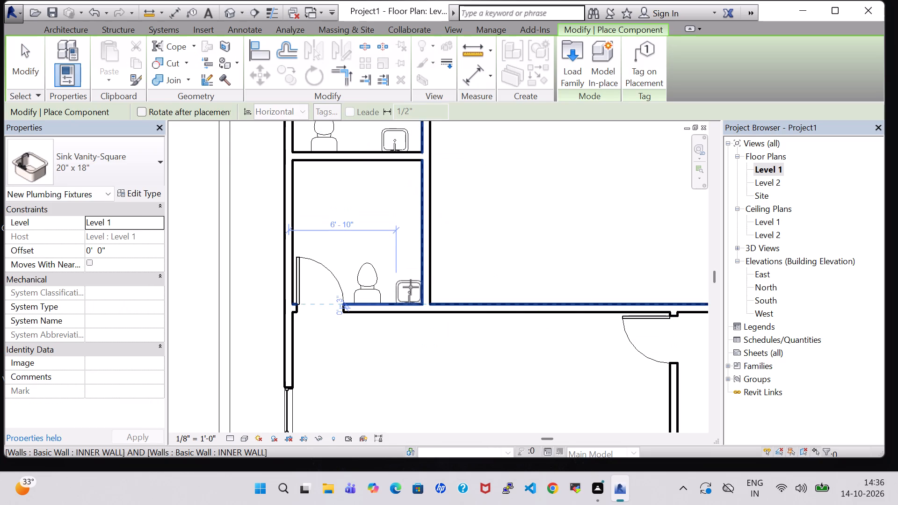
scroll(411, 287, up, 5)
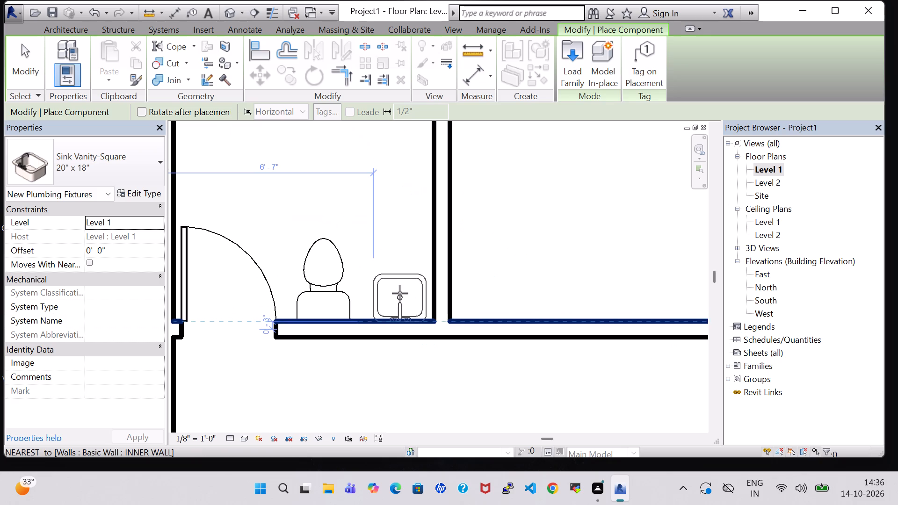
click(392, 297)
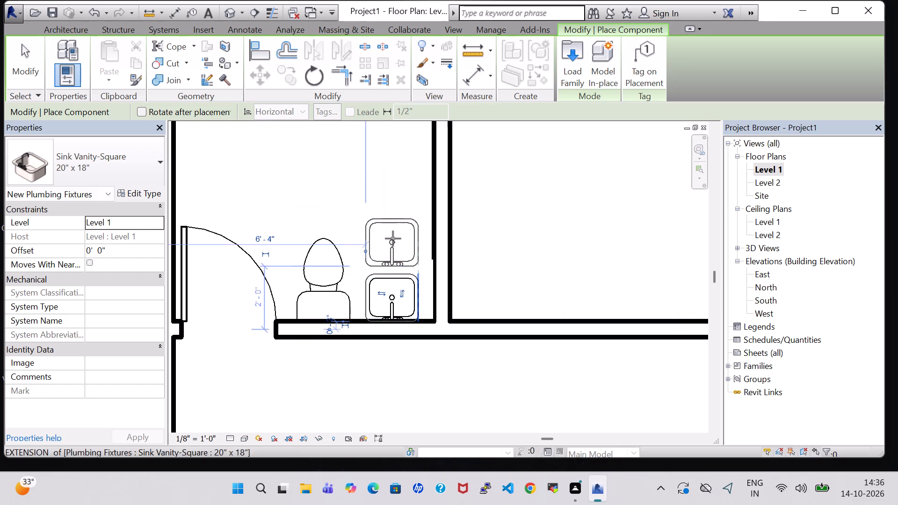
key(Escape)
key(Escape)
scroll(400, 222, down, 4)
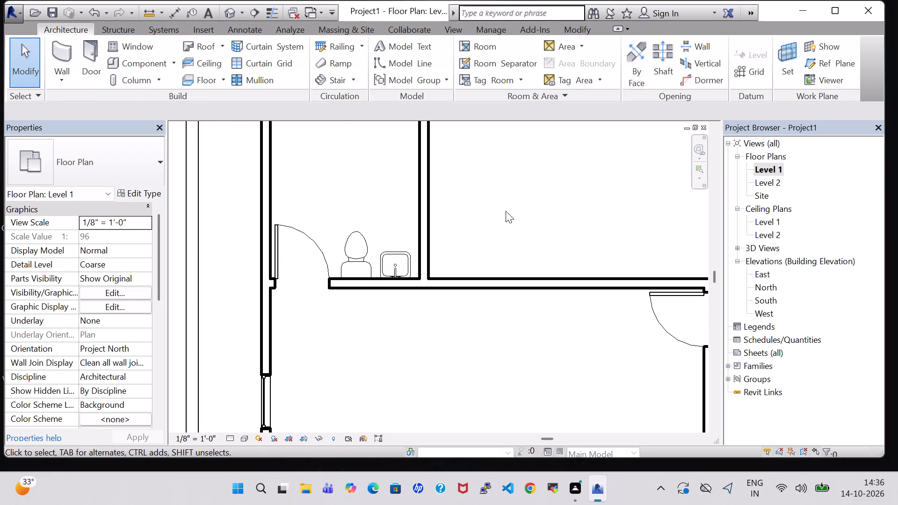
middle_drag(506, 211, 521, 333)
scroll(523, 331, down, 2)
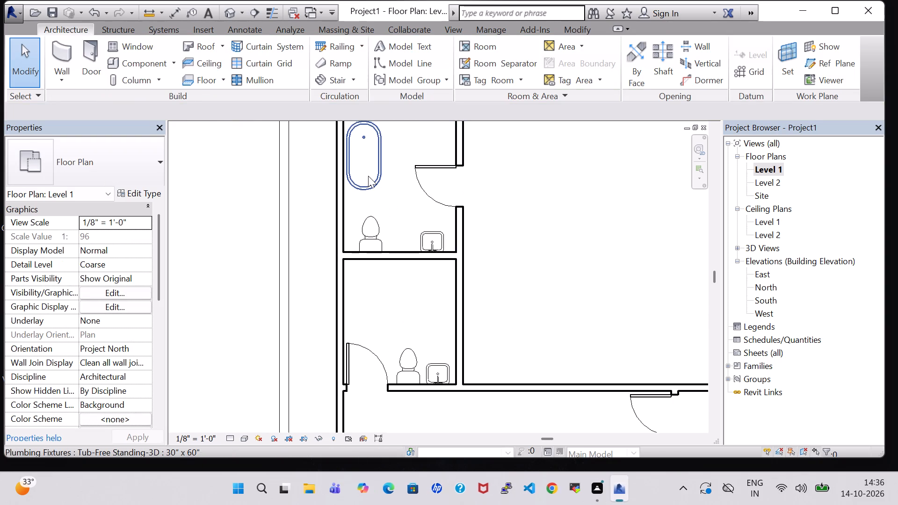
Create a similar 30" x 60" free-standing tub along the south bathroom's north wall, drain end facing east, centred about 4'-8" from the east wall.
click(368, 176)
right_click(366, 183)
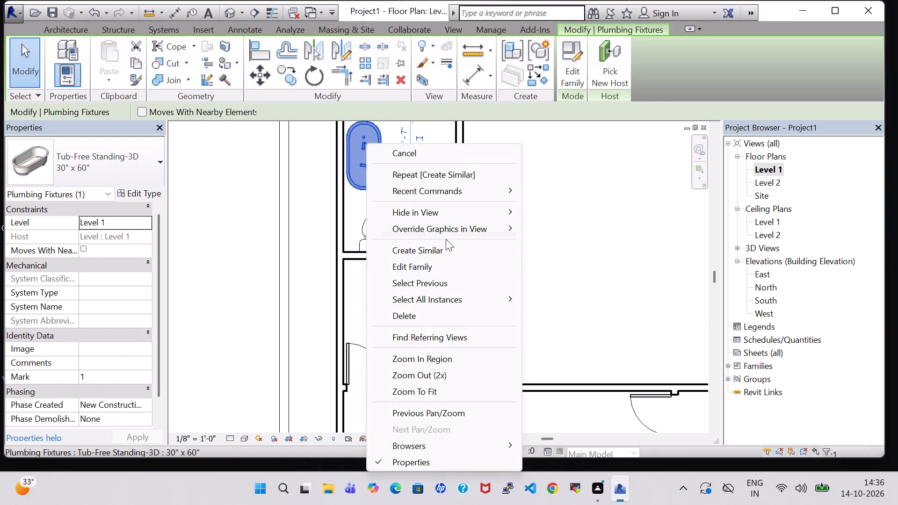
click(446, 250)
key(space)
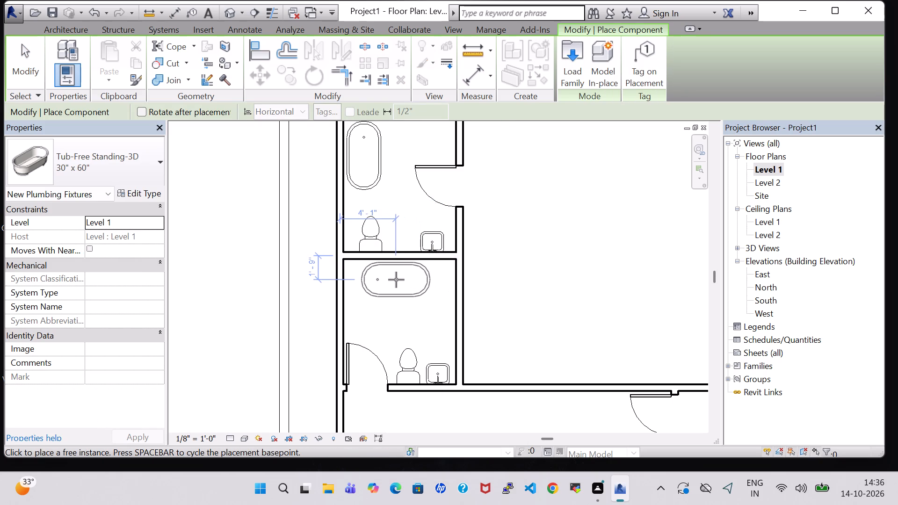
key(space)
key(space)
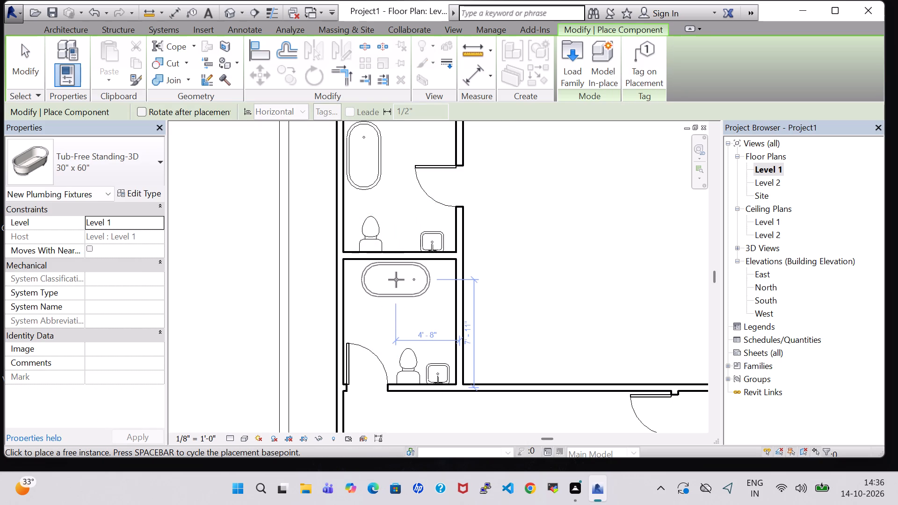
click(396, 280)
key(Escape)
key(Escape)
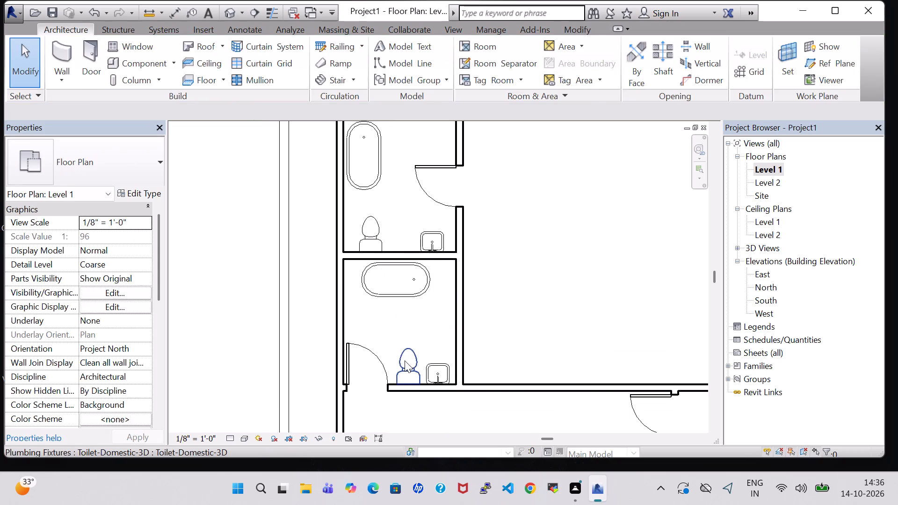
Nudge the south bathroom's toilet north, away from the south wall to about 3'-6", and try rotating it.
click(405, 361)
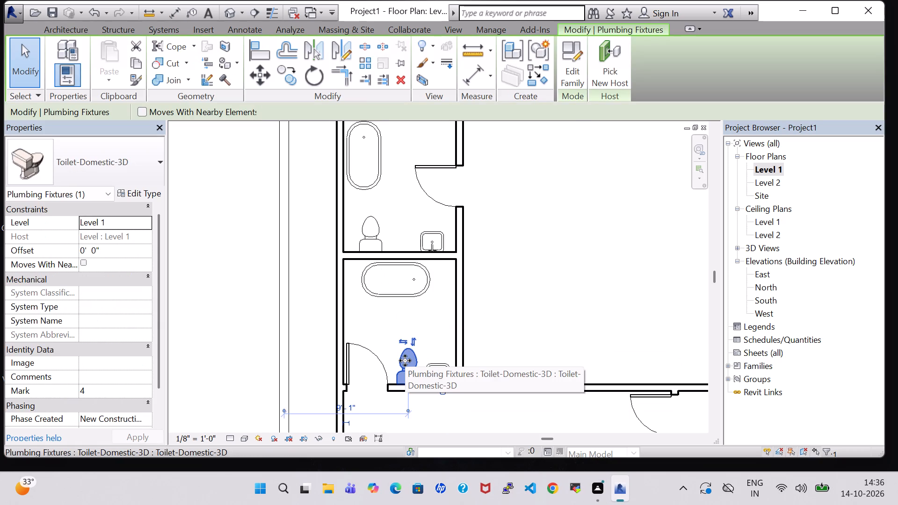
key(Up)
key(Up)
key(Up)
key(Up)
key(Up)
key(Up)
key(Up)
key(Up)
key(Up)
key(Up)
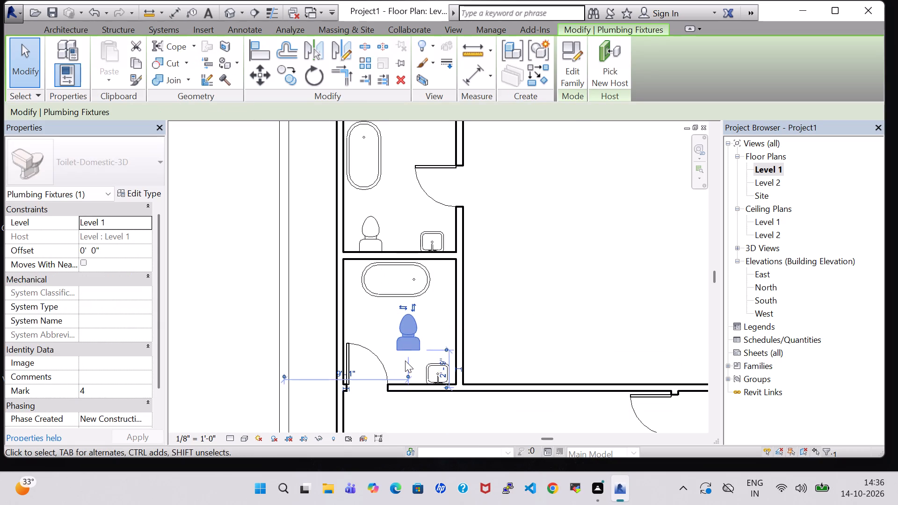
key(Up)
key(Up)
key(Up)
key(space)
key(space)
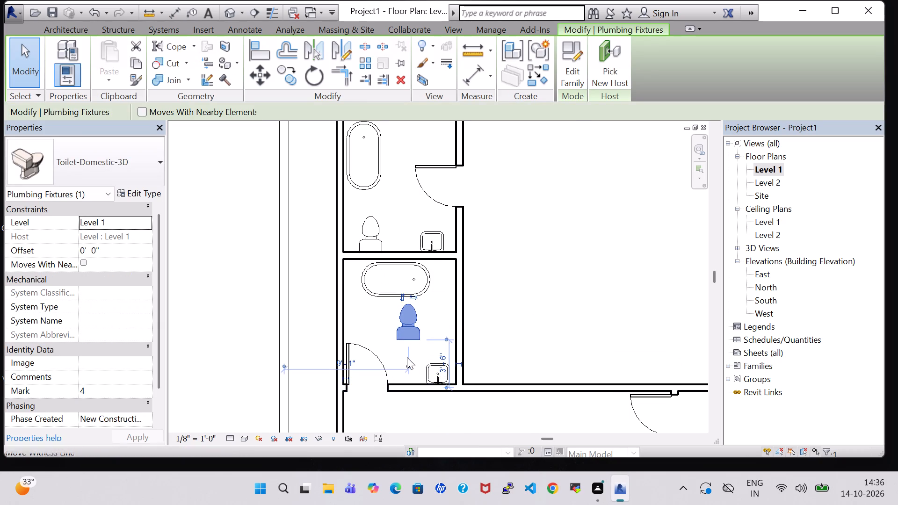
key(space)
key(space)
Delete the toilet from the south bathroom.
click(409, 325)
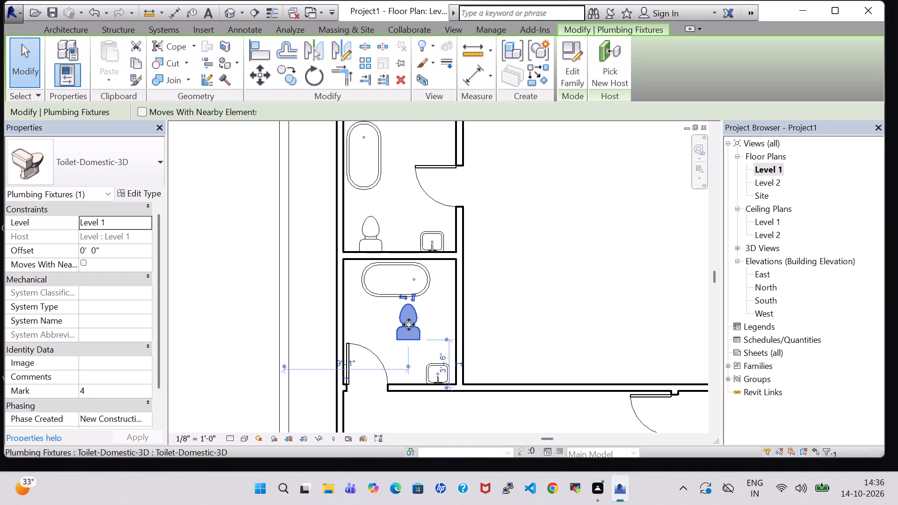
right_click(409, 325)
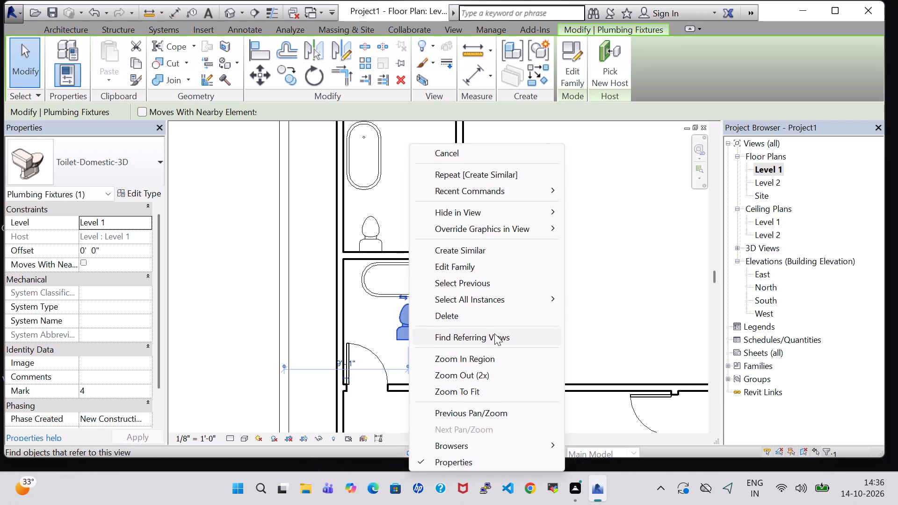
click(480, 320)
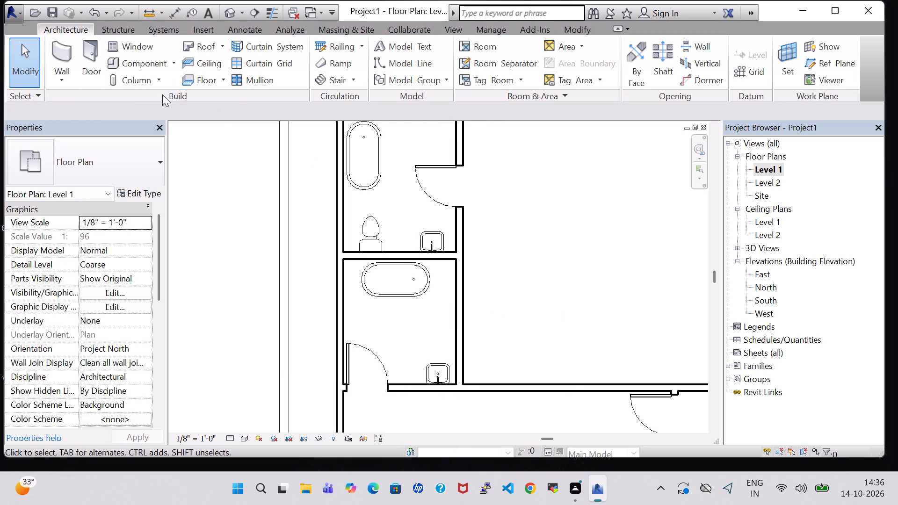
Look through the US Imperial library's Furniture and Plumbing > Architectural > Fixtures folders for a component to load.
click(134, 65)
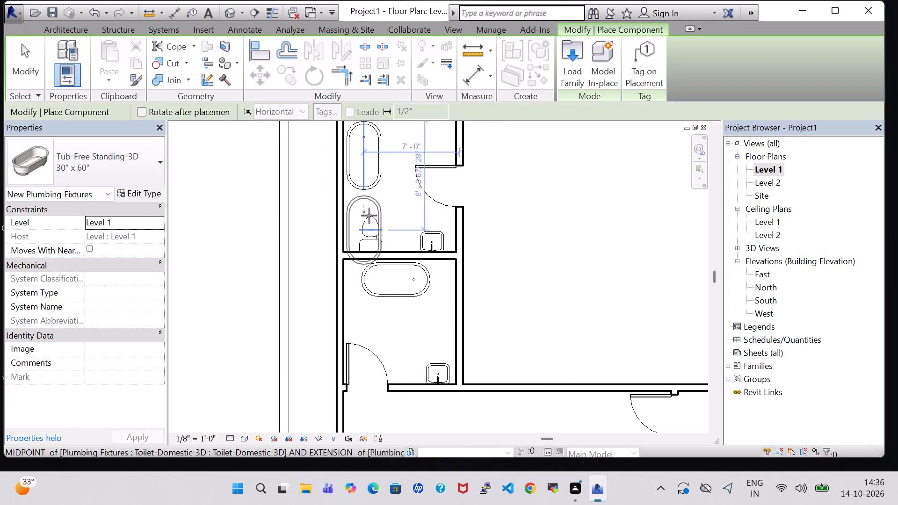
key(Escape)
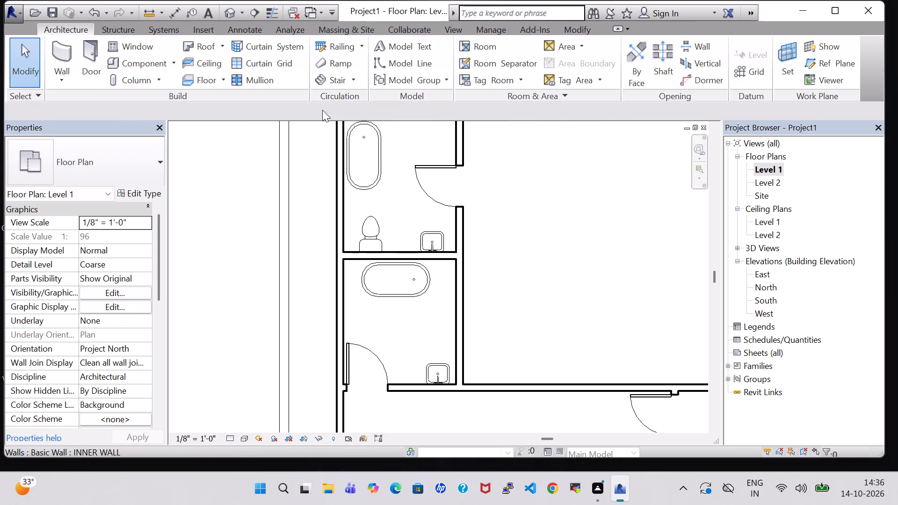
click(119, 59)
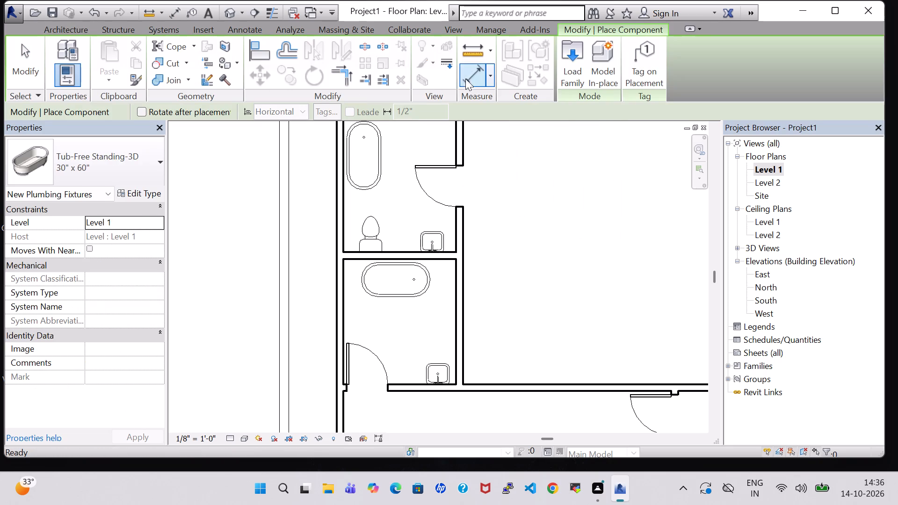
click(571, 60)
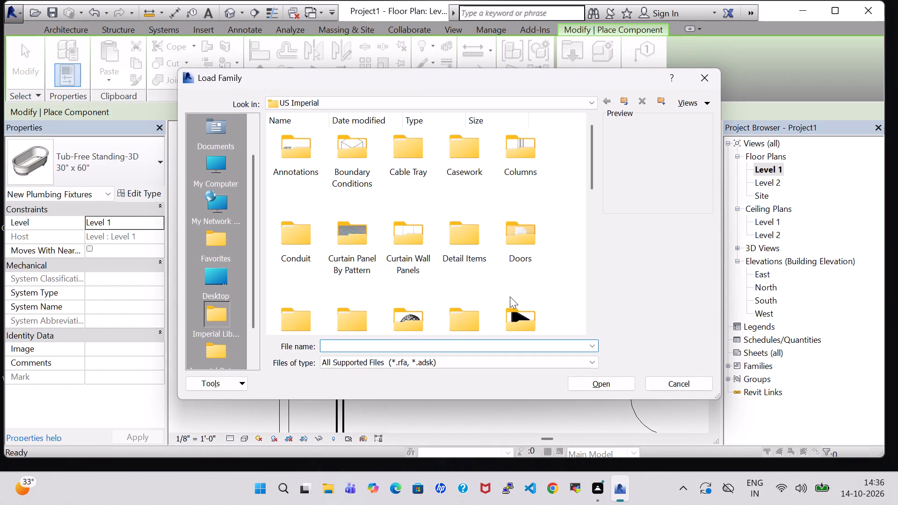
double_click(519, 323)
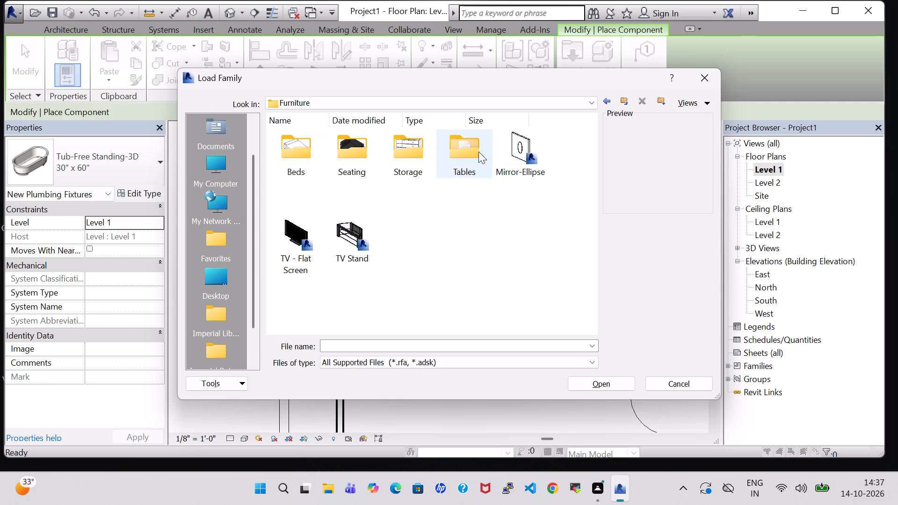
click(607, 99)
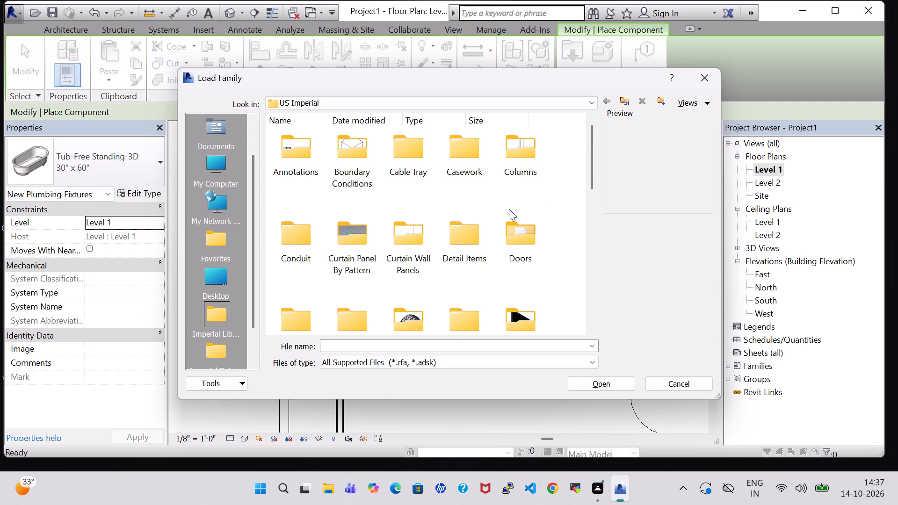
scroll(513, 250, down, 1)
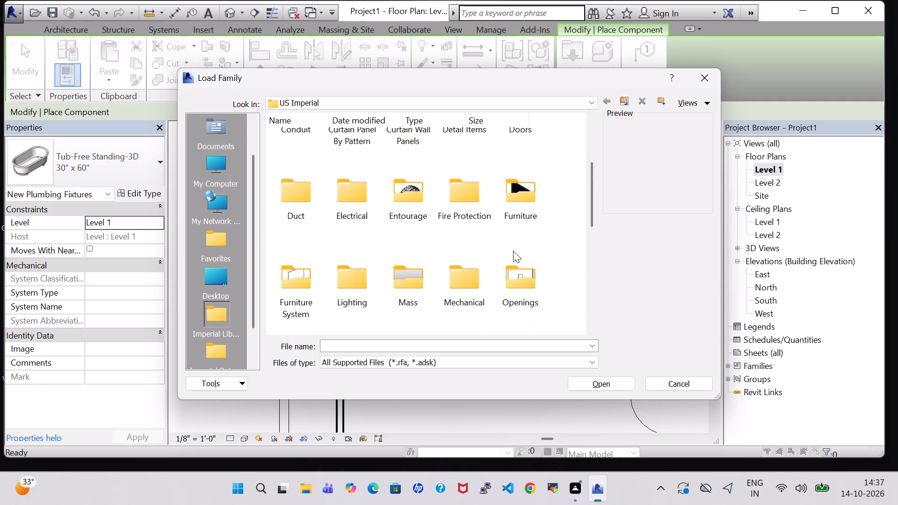
scroll(513, 251, up, 1)
scroll(513, 251, down, 1)
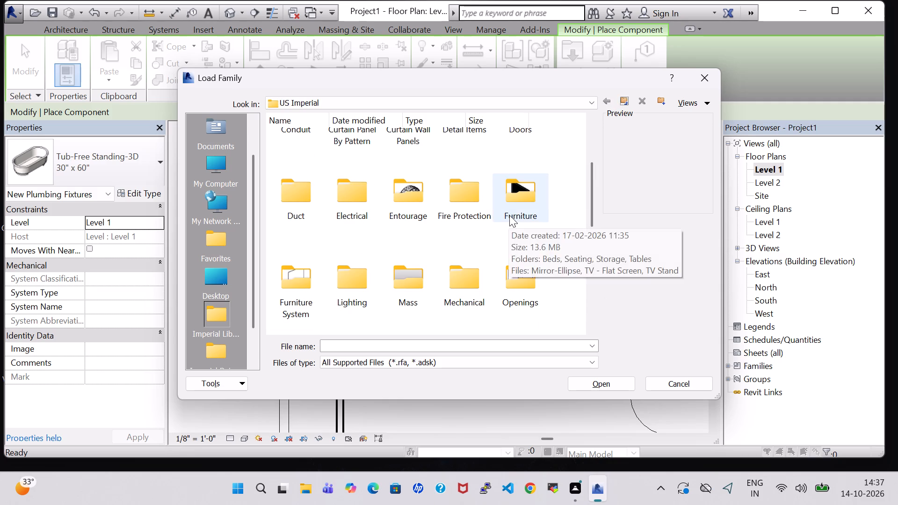
click(509, 215)
key(p)
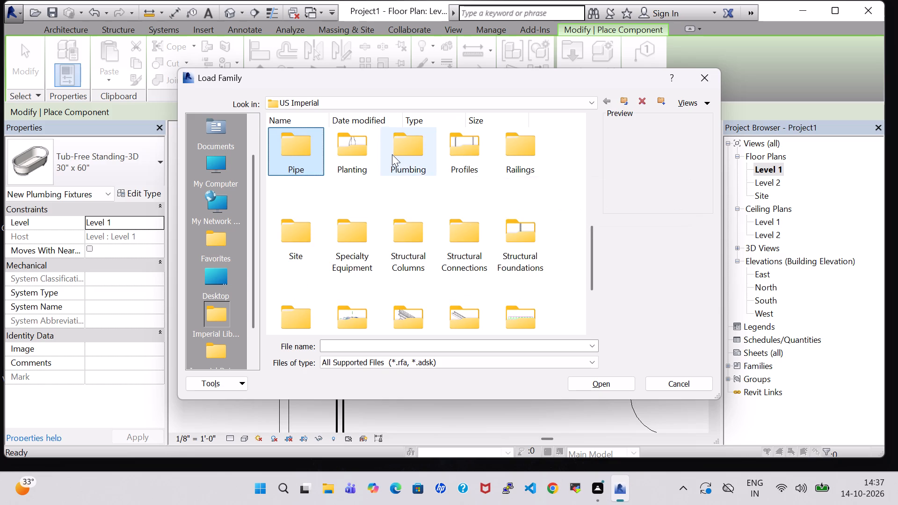
double_click(392, 154)
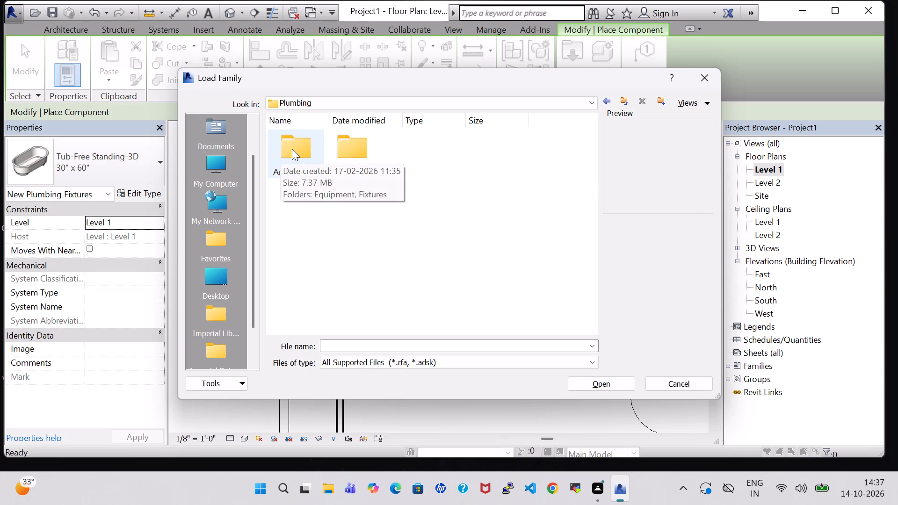
double_click(292, 149)
double_click(348, 170)
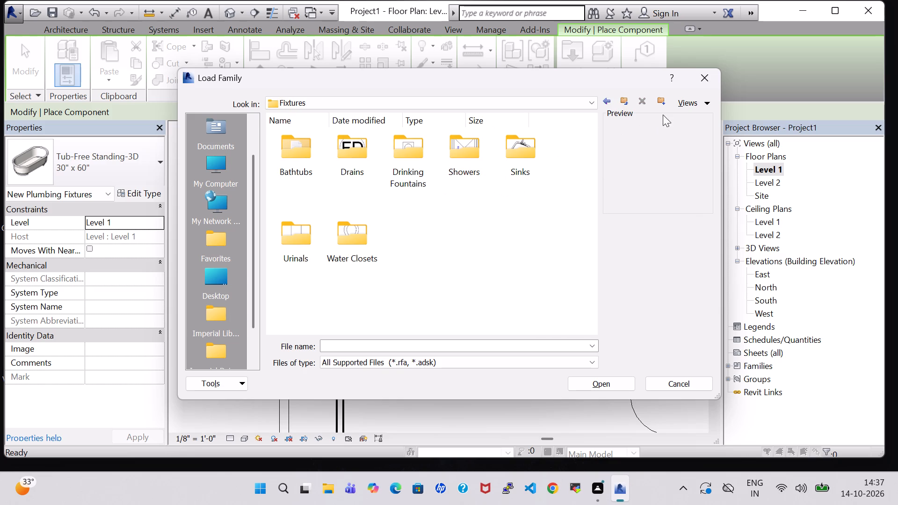
click(710, 85)
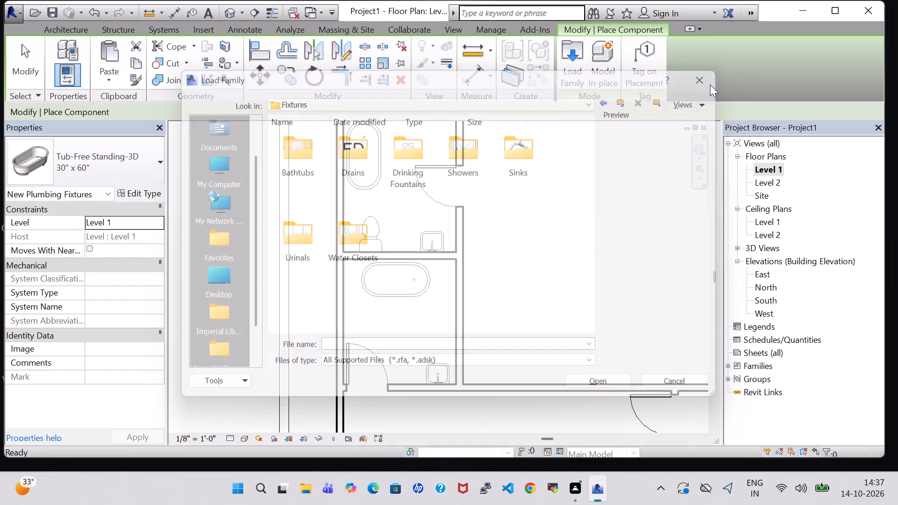
key(Escape)
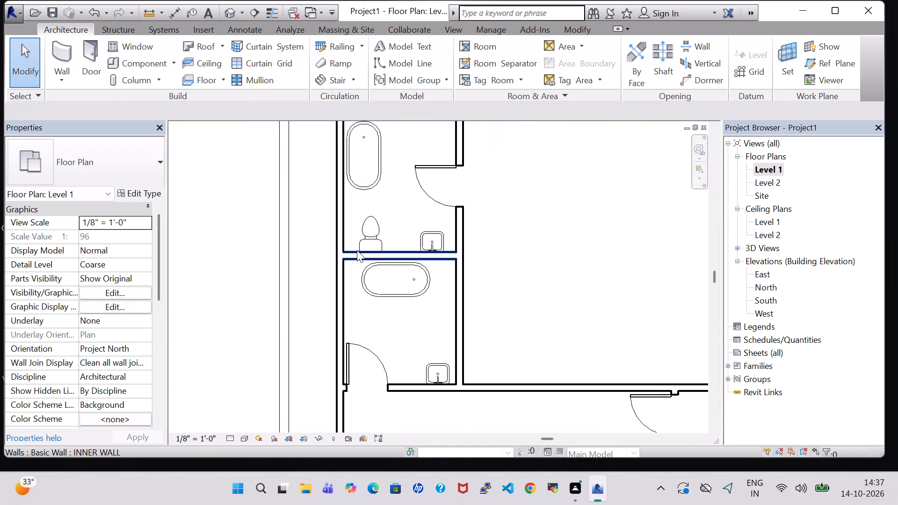
Create a similar Toilet-Domestic-3D in the south bathroom, rotated with its tank against the east wall, about 5'-4" from the south wall.
click(381, 225)
right_click(381, 225)
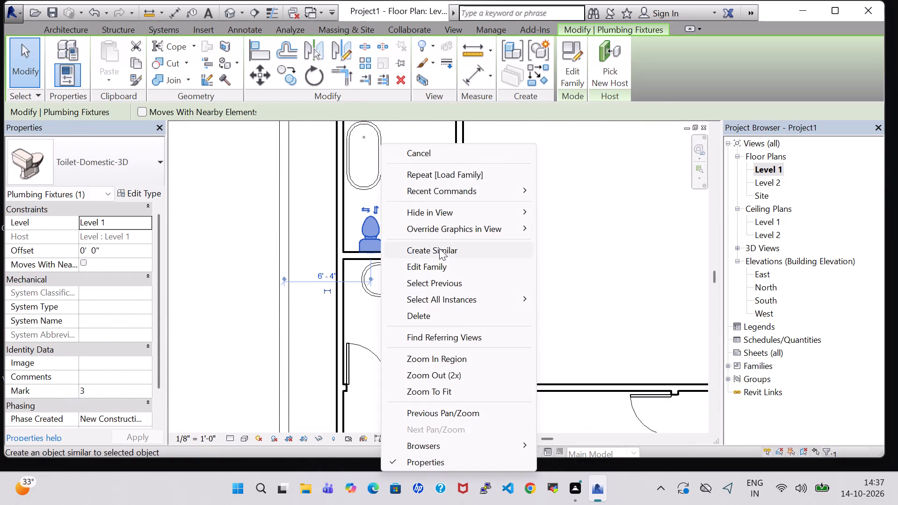
click(440, 249)
key(space)
key(space)
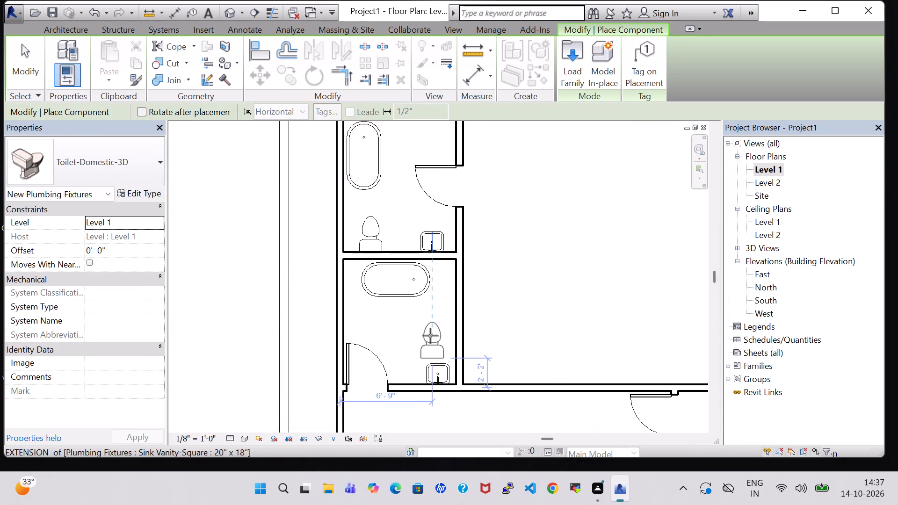
key(space)
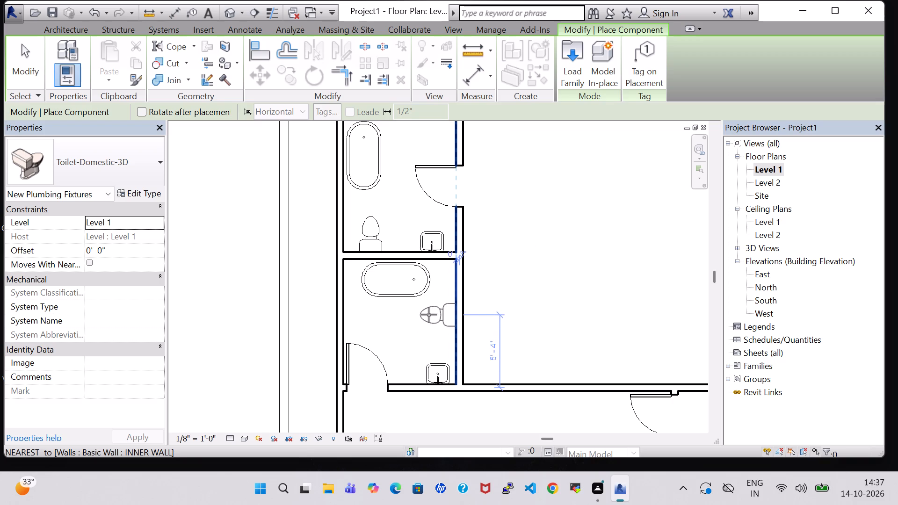
click(429, 315)
key(Escape)
key(Escape)
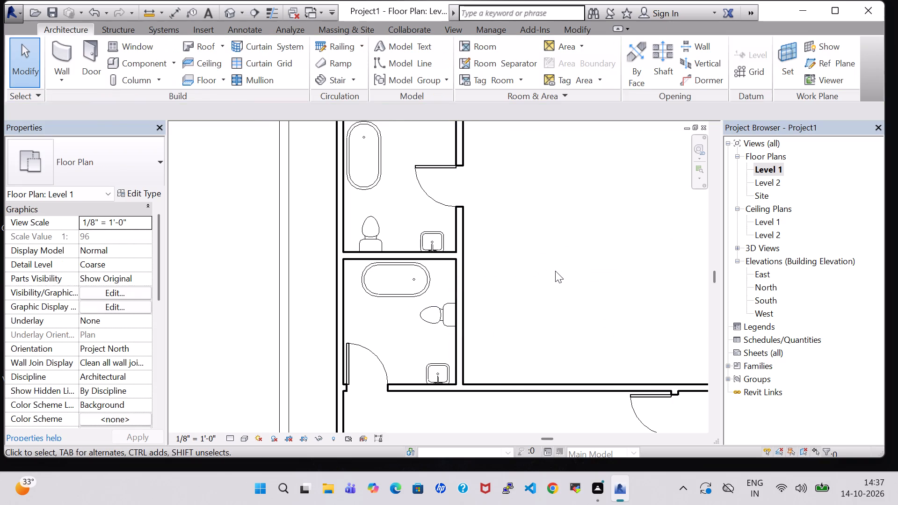
Load the Bed-Box family from the US Imperial library's Furniture > Beds folder.
scroll(555, 271, down, 5)
middle_drag(555, 271, 519, 247)
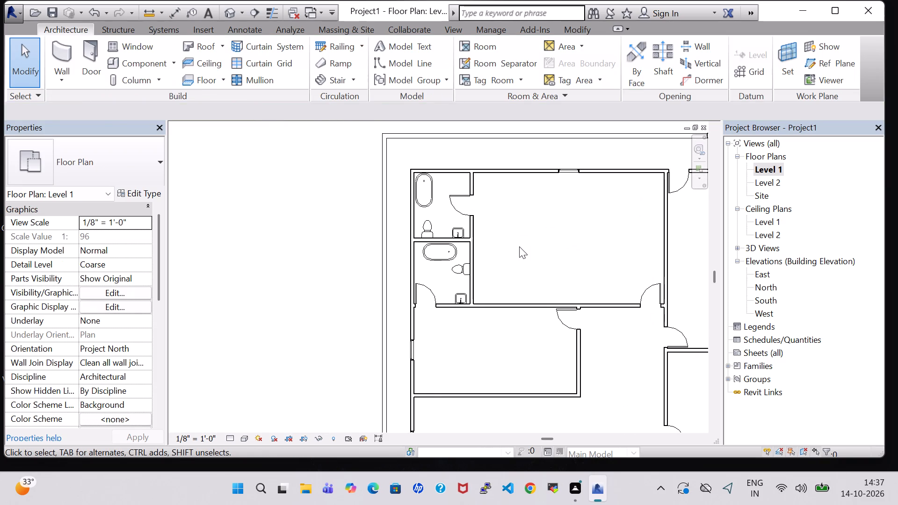
click(150, 62)
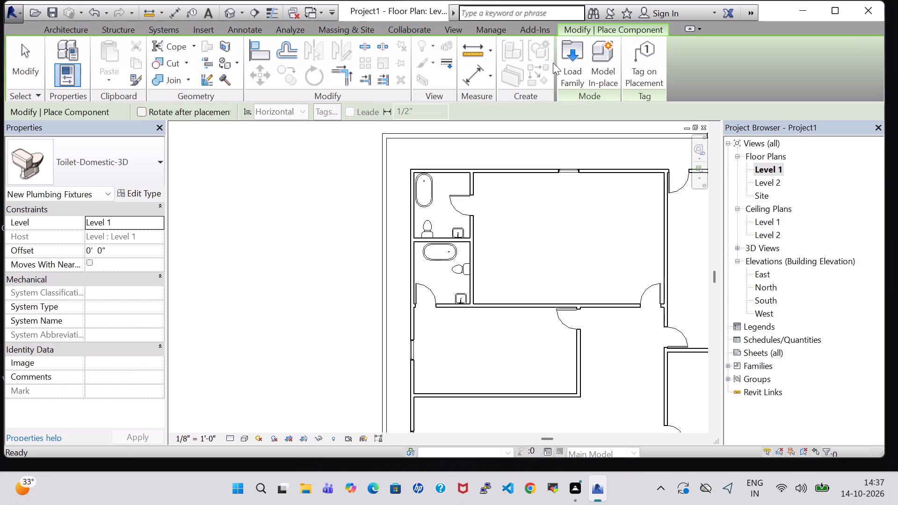
click(565, 60)
double_click(524, 322)
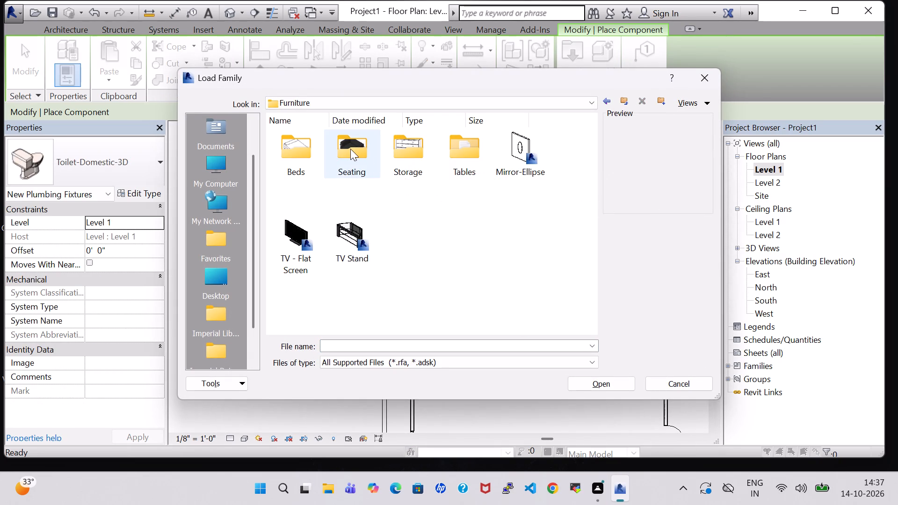
double_click(287, 149)
click(297, 154)
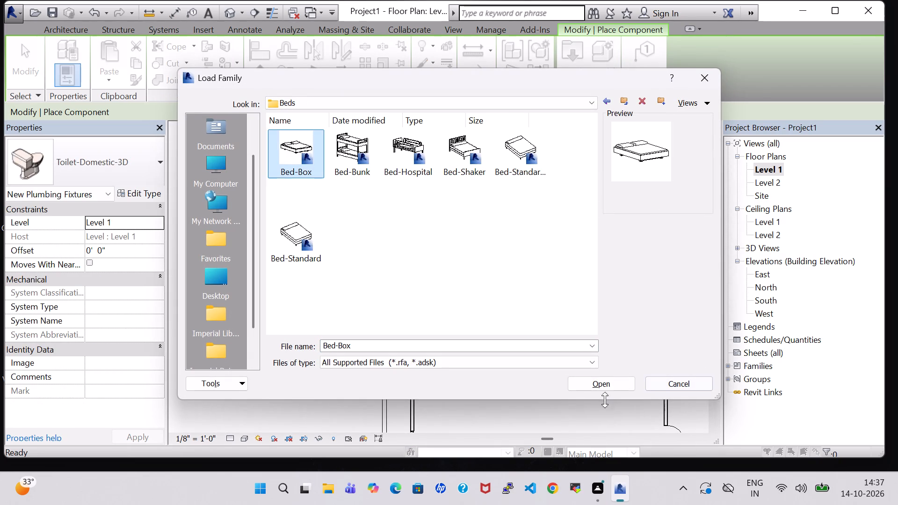
click(595, 387)
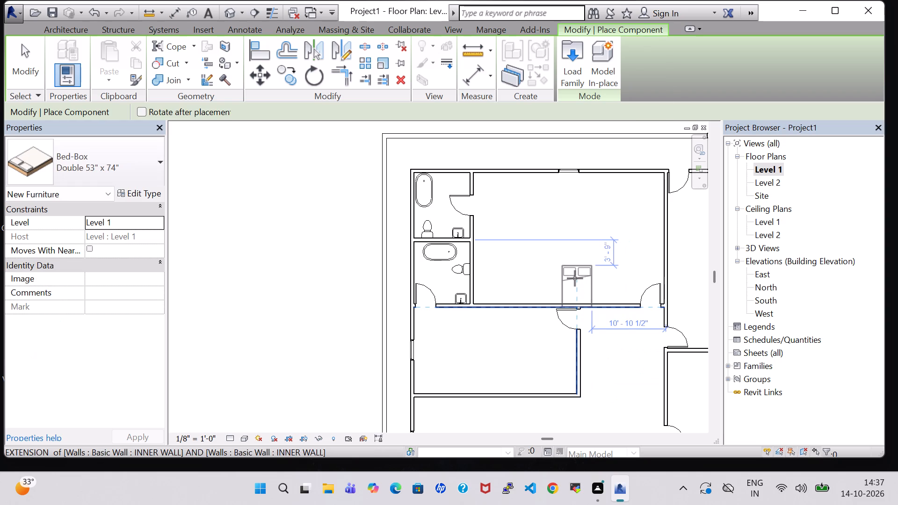
Place a Bed-Box Double 53" x 74" in the large room east of the bathrooms, headboard against its east wall, about 7'-8" from the south wall.
key(space)
key(space)
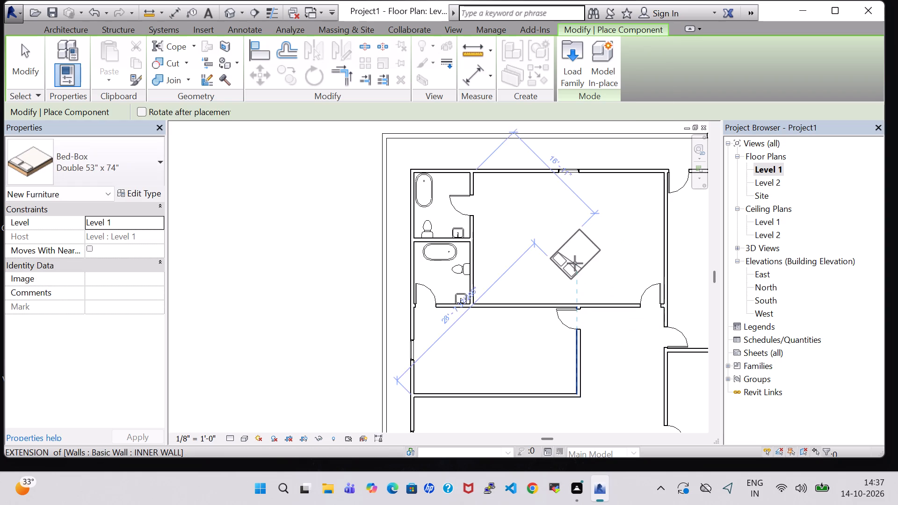
key(space)
key(space)
key(space)
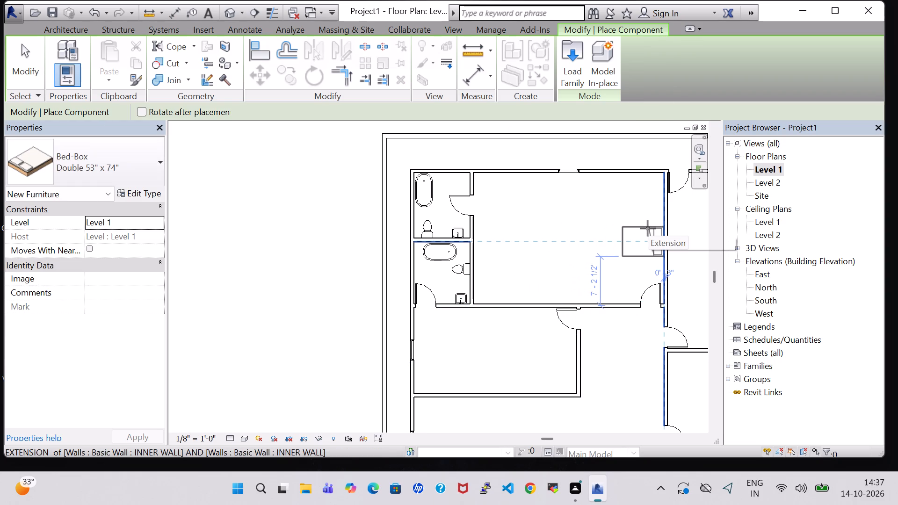
click(649, 225)
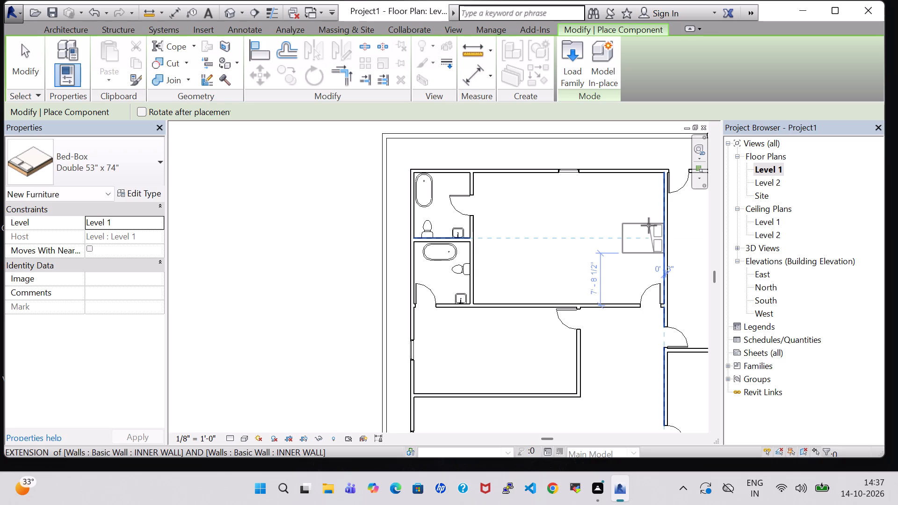
Nudge the bed north along the room's east wall until it sits about 8'-6" from the south wall.
key(Escape)
key(Escape)
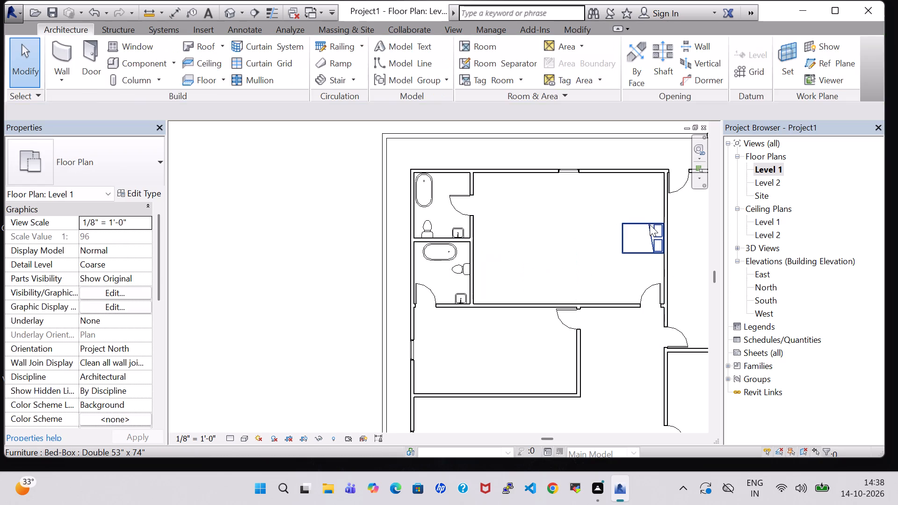
click(650, 224)
key(Up)
key(Up)
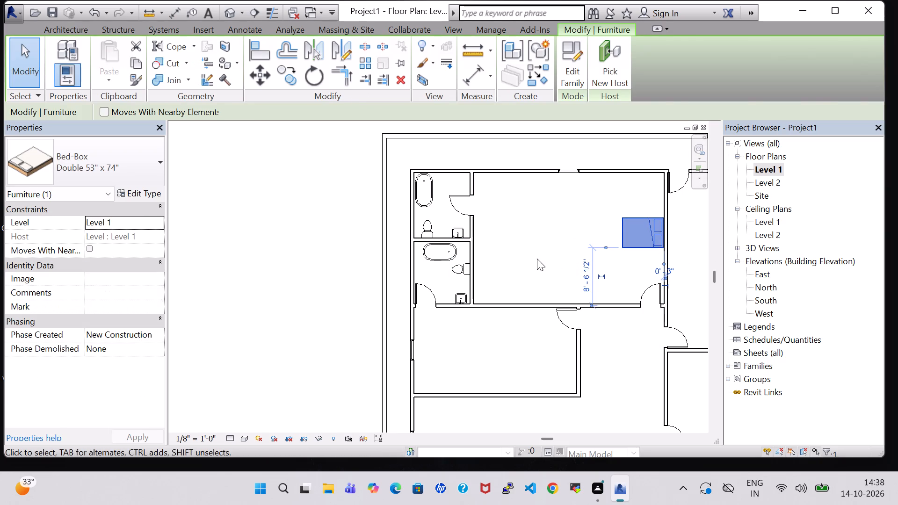
click(534, 260)
Load the Table-End family from the US Imperial library's Furniture > Tables folder.
click(142, 67)
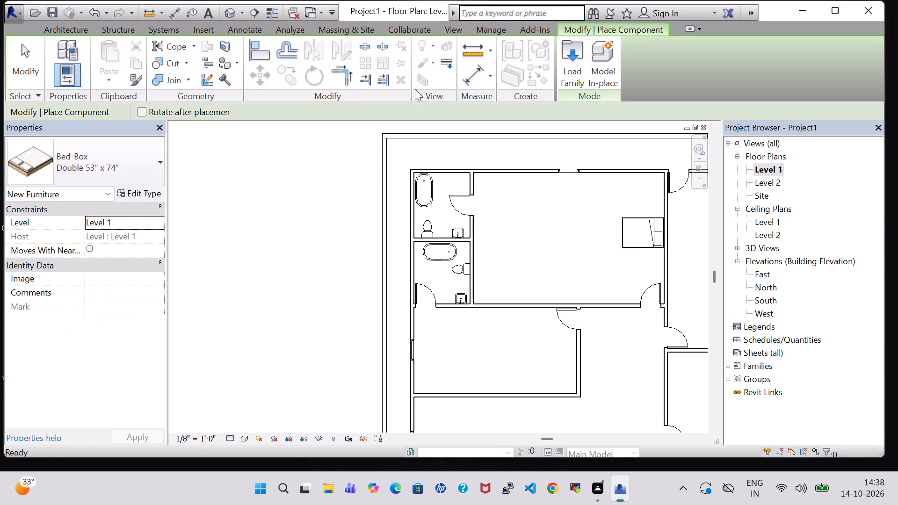
click(566, 66)
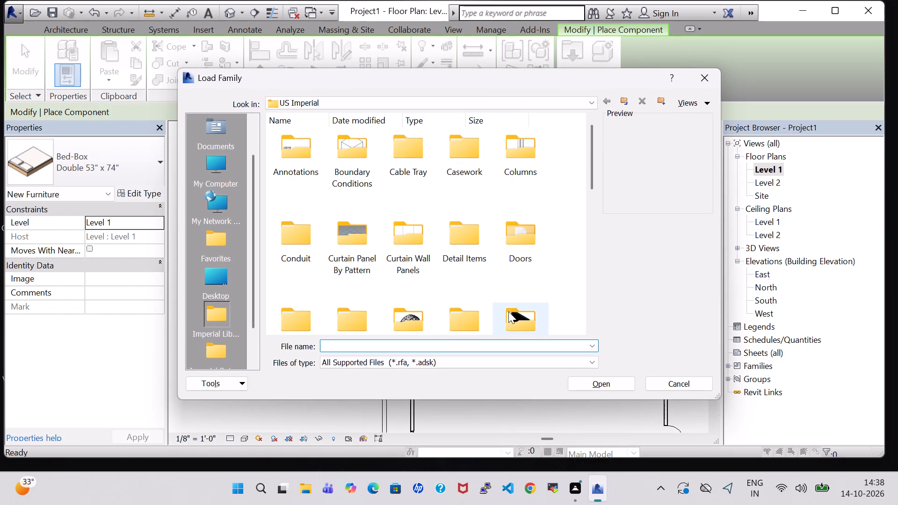
double_click(525, 312)
double_click(462, 175)
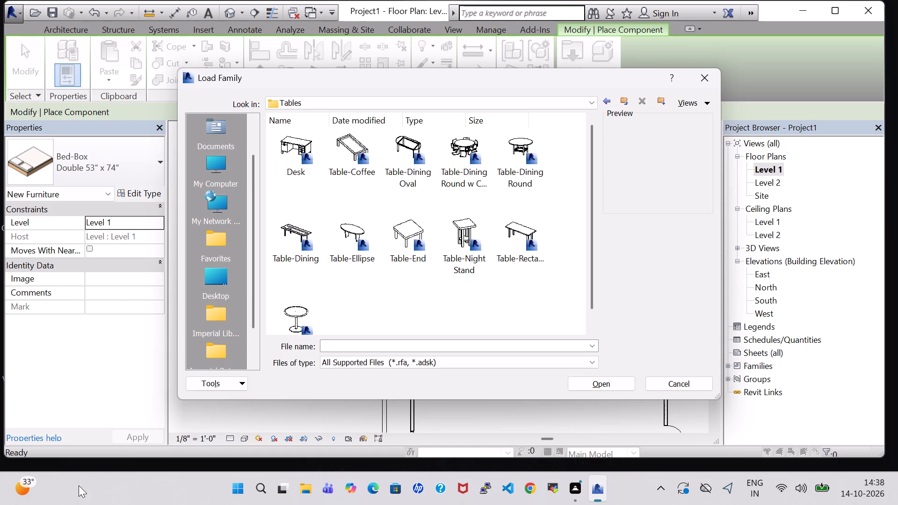
click(394, 247)
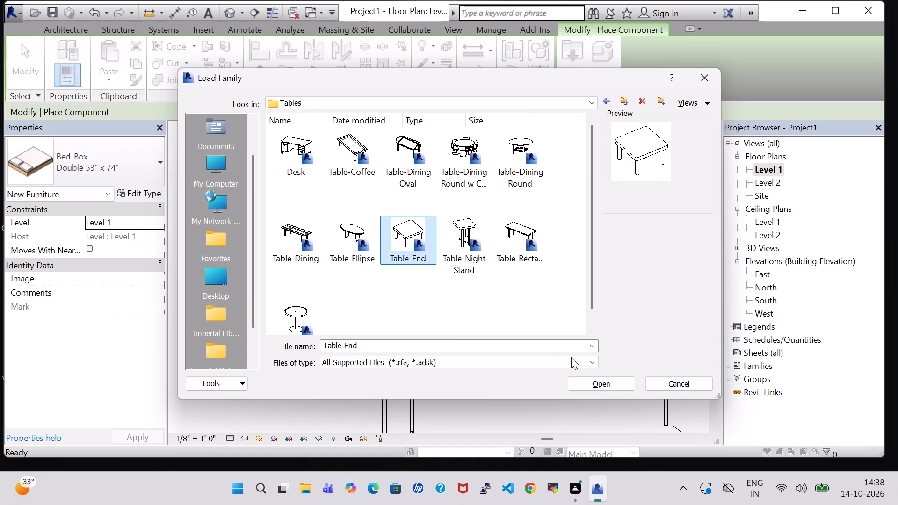
click(593, 382)
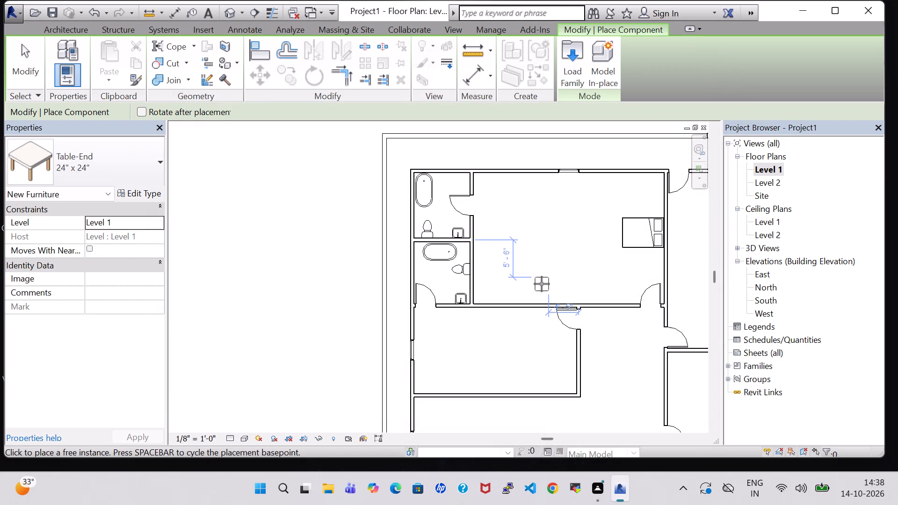
Place a Table-End 24" x 24" against the bedroom's east wall, north of the bed, about 3'-0" from the north wall.
scroll(542, 284, up, 2)
middle_drag(542, 284, 427, 283)
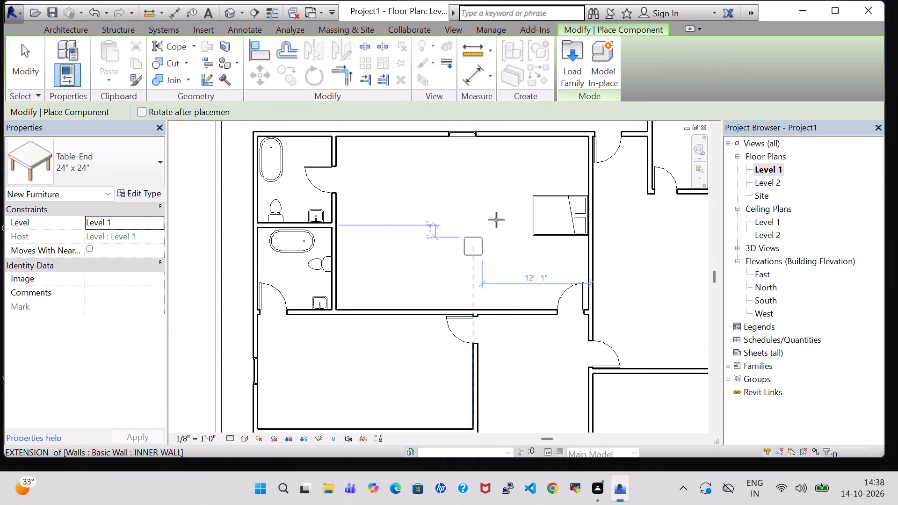
click(578, 170)
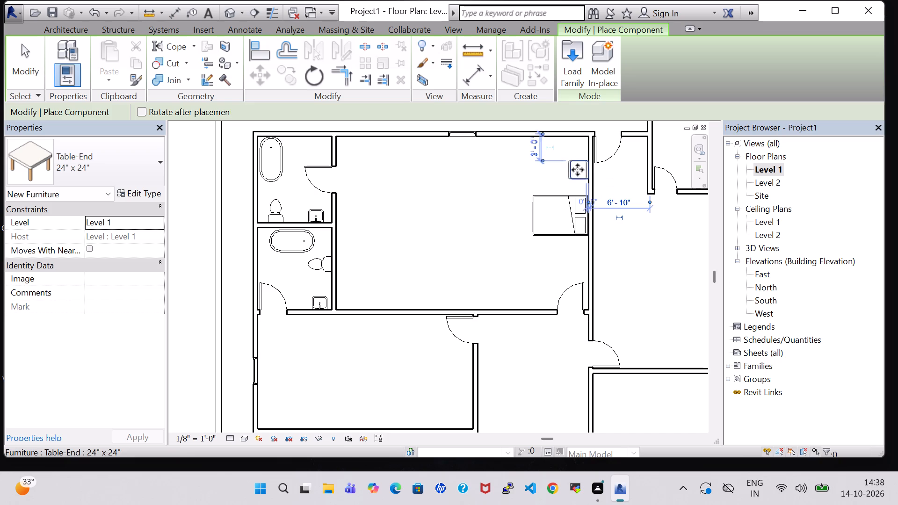
key(Escape)
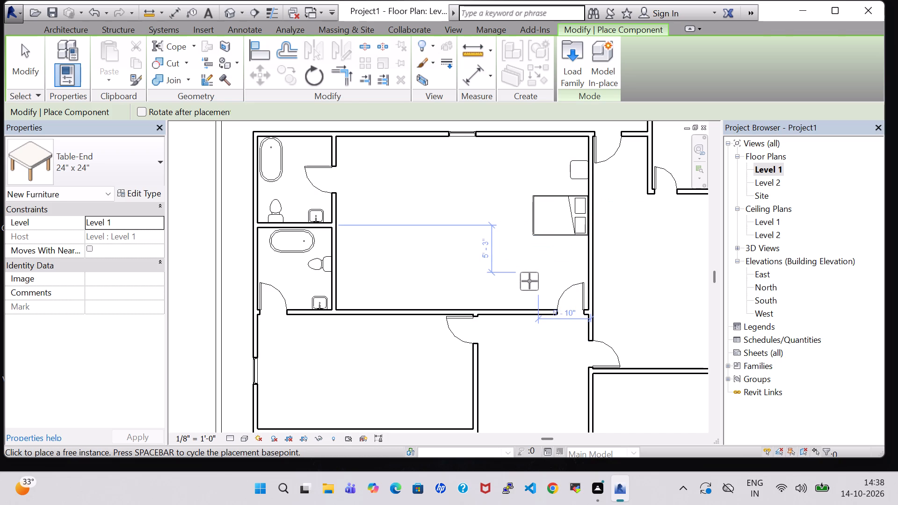
key(Escape)
Load the Dresser family from the US Imperial library's Furniture > Storage folder.
click(146, 58)
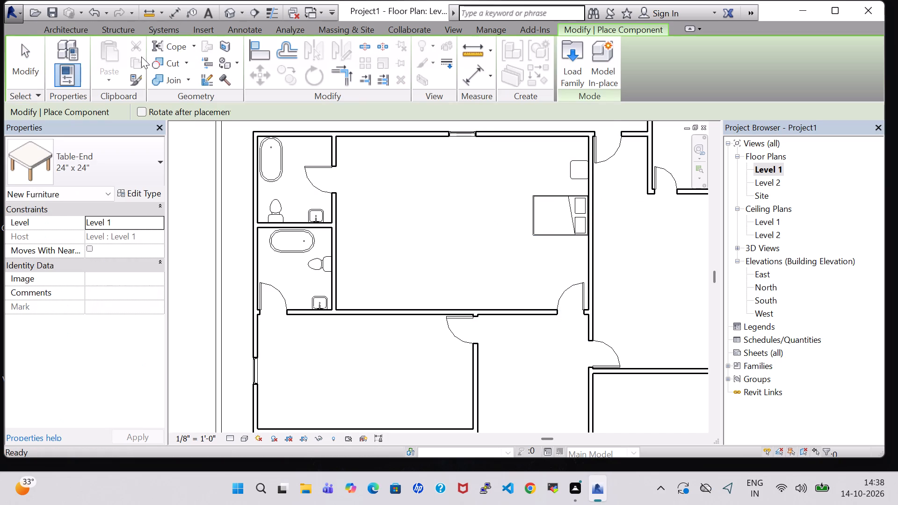
click(567, 64)
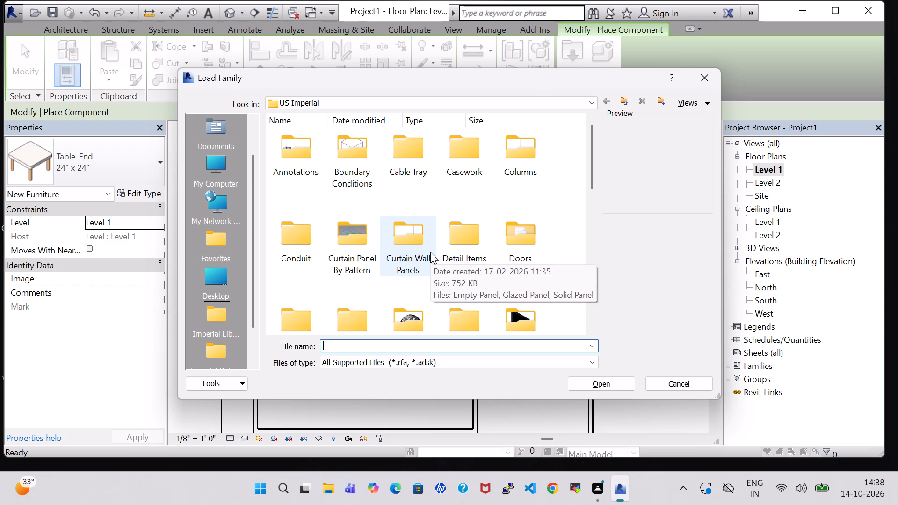
double_click(479, 313)
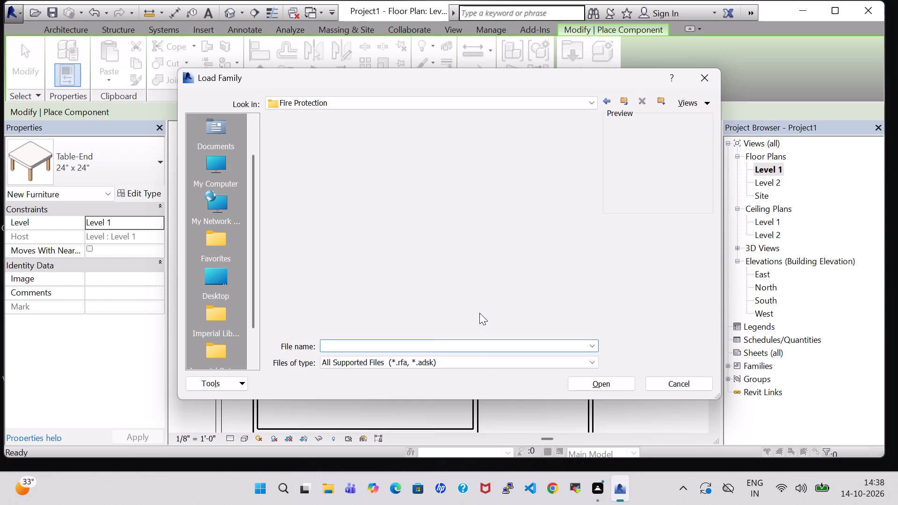
click(607, 94)
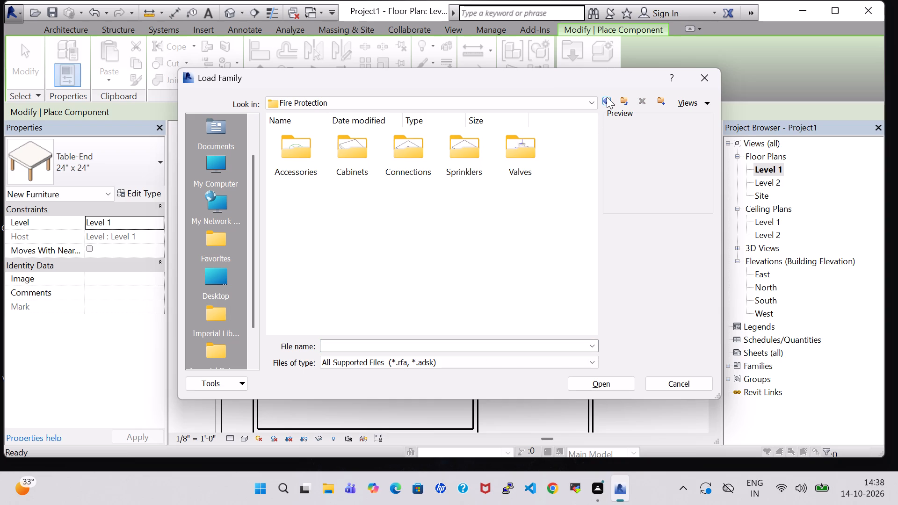
click(608, 98)
double_click(514, 314)
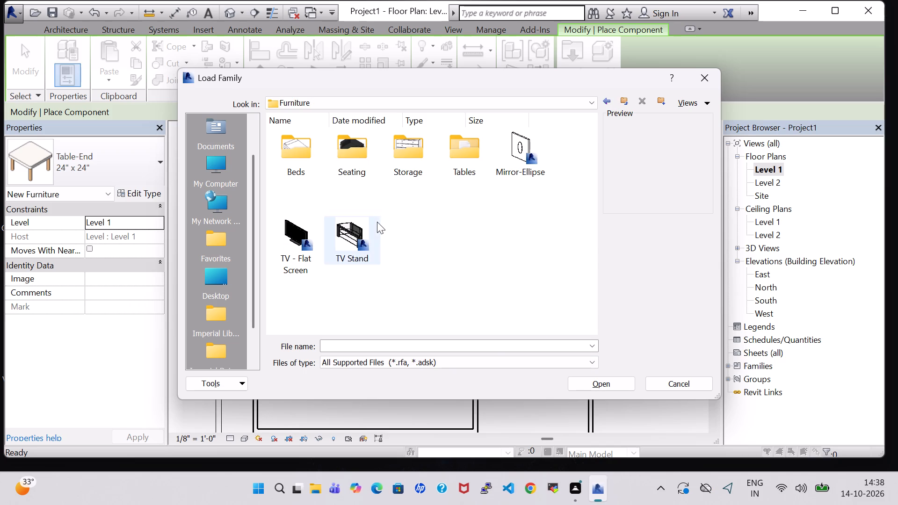
double_click(410, 153)
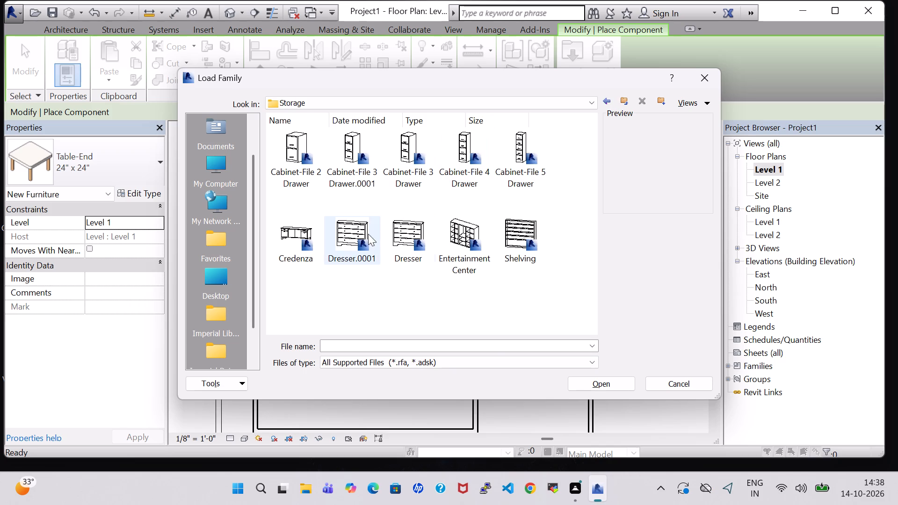
click(356, 232)
click(419, 224)
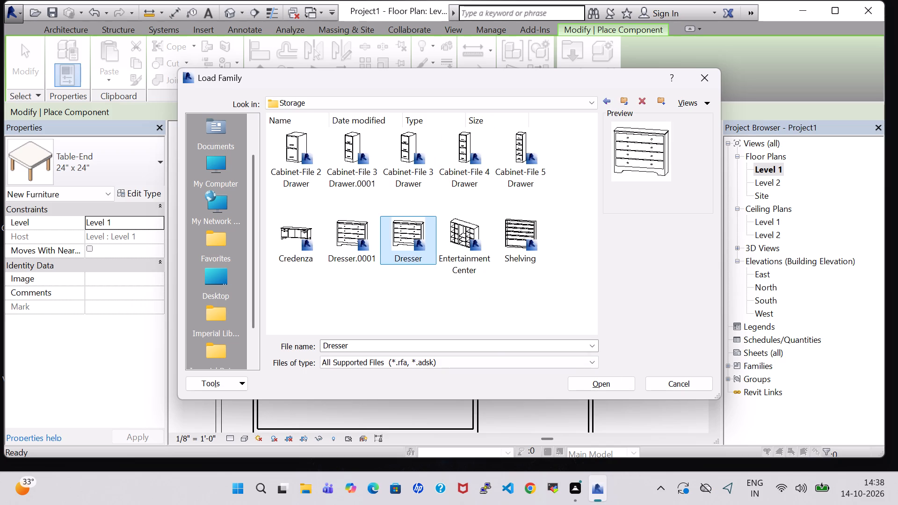
click(604, 382)
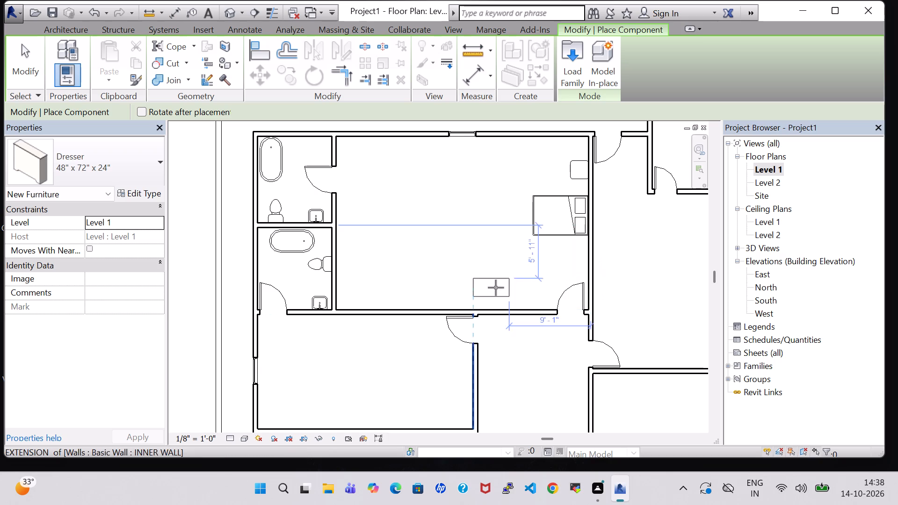
Place a Dresser 48" x 72" x 24" lengthwise against the bedroom's south wall, between the bathroom wall and the room's door.
click(429, 296)
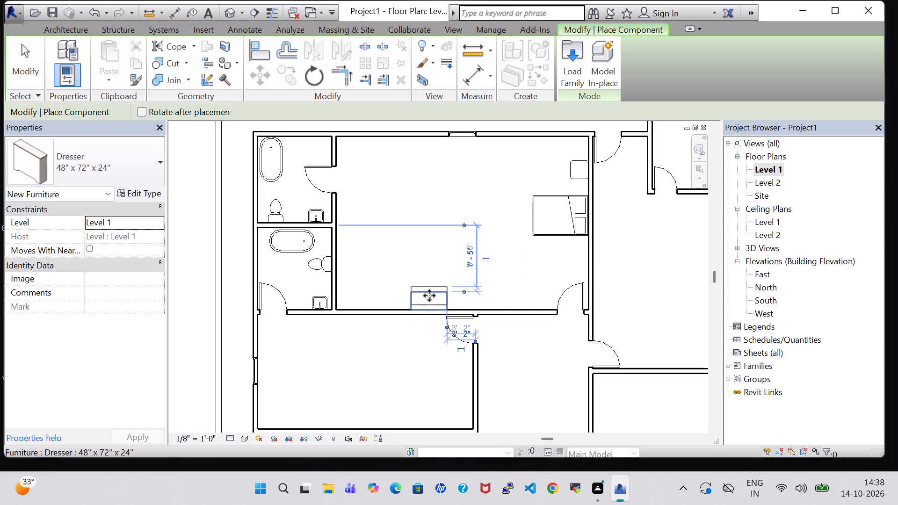
key(Escape)
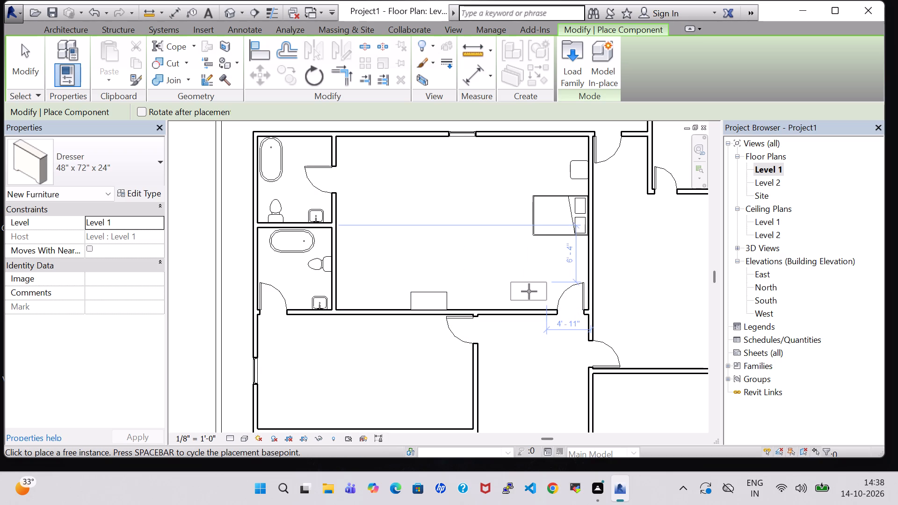
key(Escape)
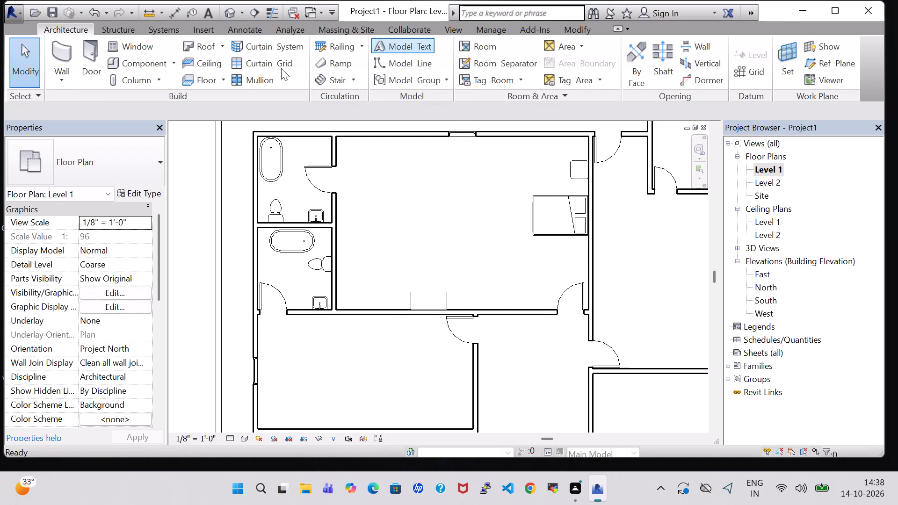
Load the TV - Flat Screen family from the US Imperial library's Furniture folder.
click(138, 64)
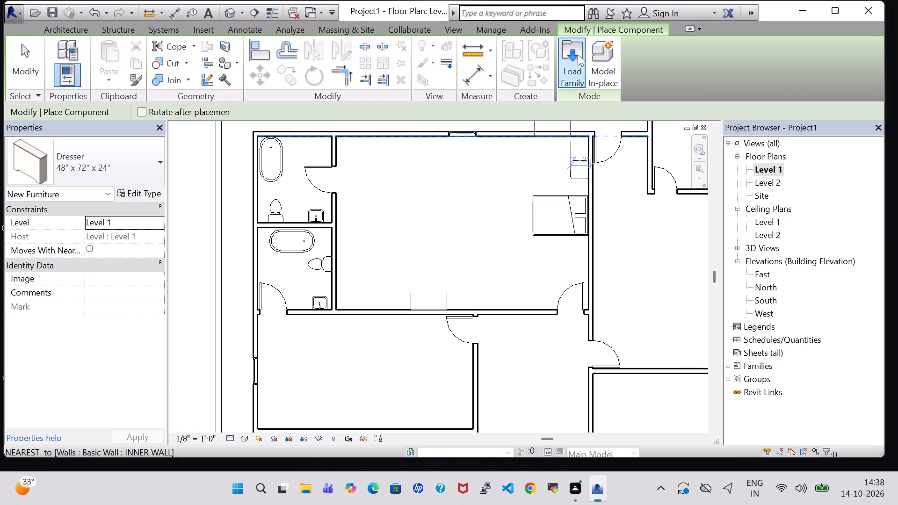
click(578, 54)
double_click(527, 317)
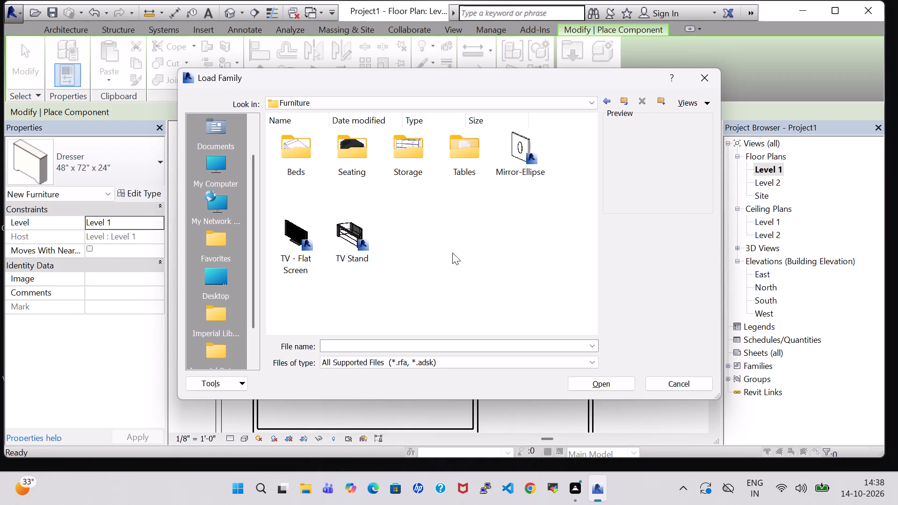
click(302, 231)
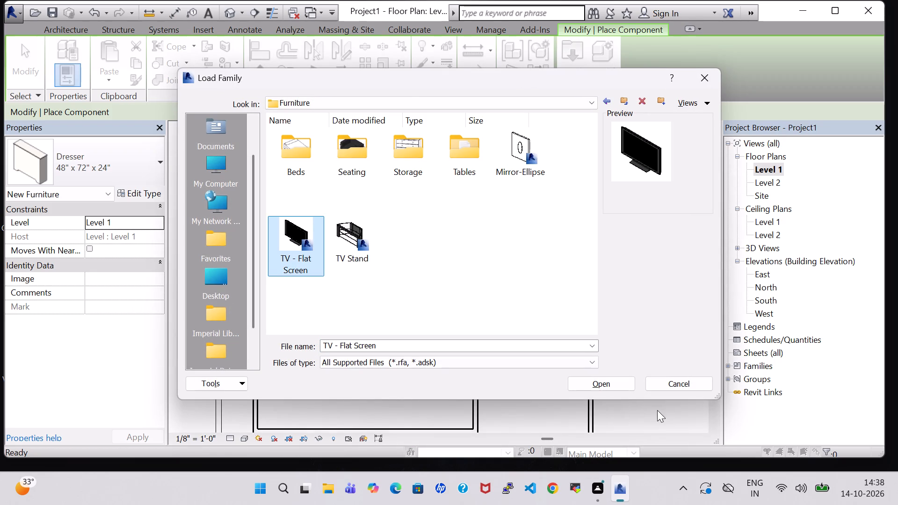
click(622, 386)
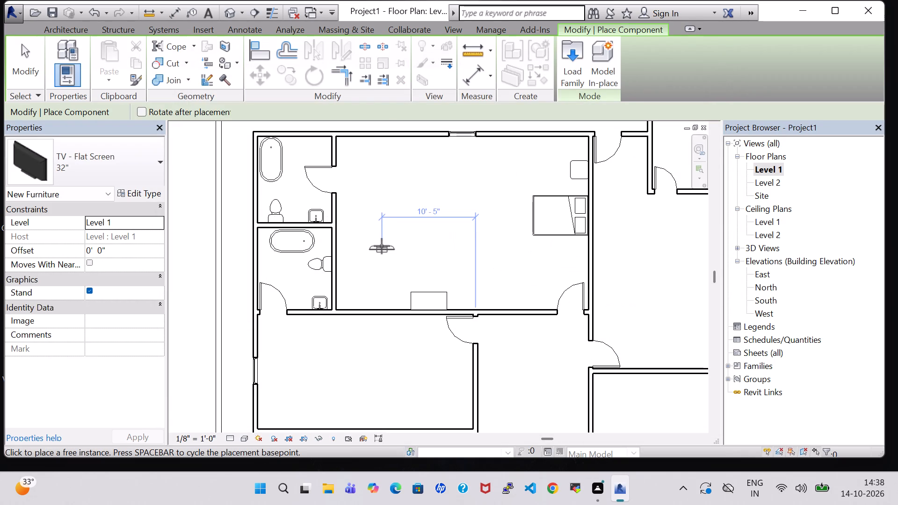
Place a 32" TV - Flat Screen, rotated parallel to the bedroom's west wall, against that wall roughly in line with the bathrooms' dividing wall.
key(space)
key(space)
key(space)
key(space)
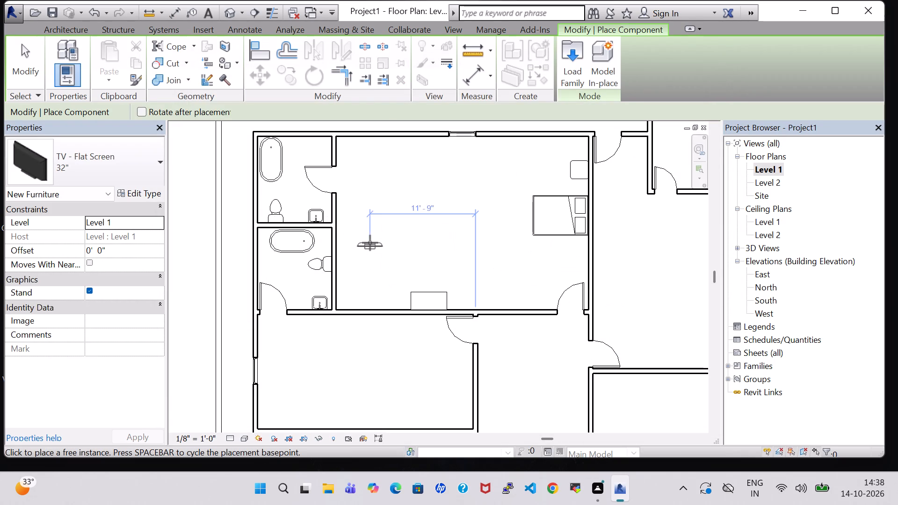
key(space)
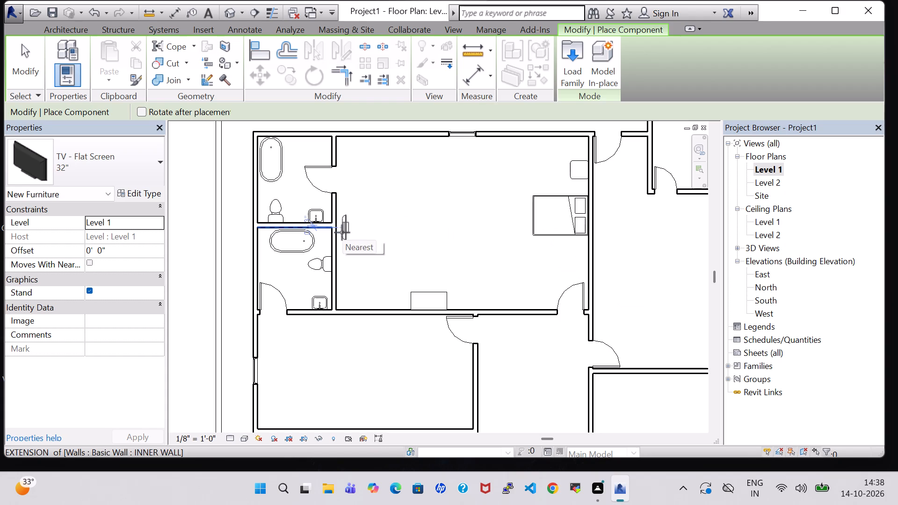
click(340, 232)
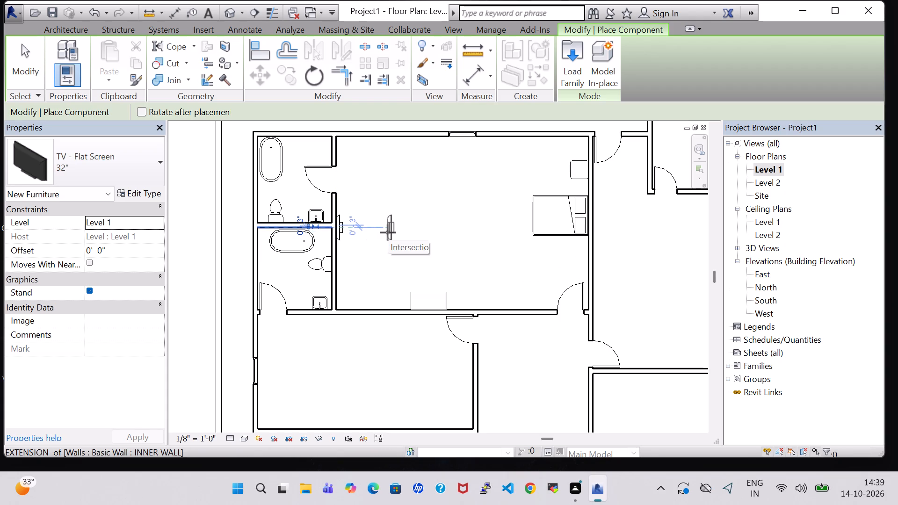
key(Escape)
scroll(388, 232, down, 5)
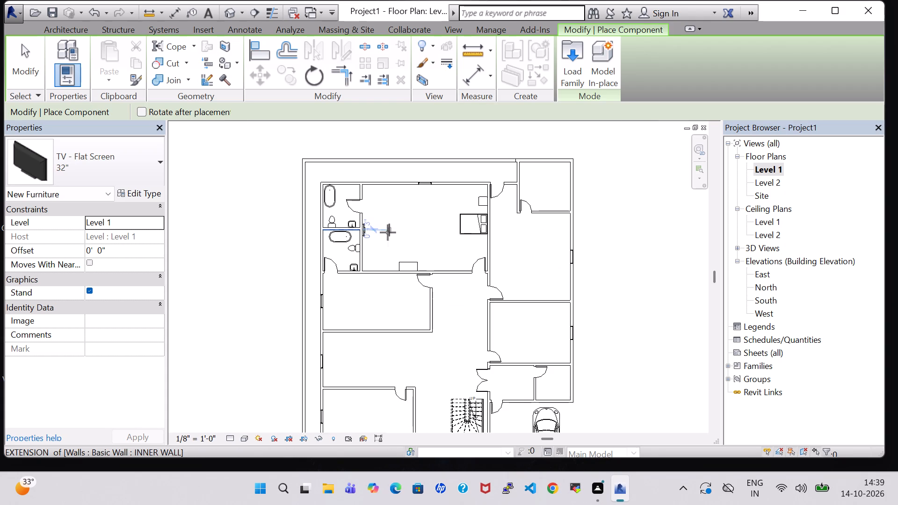
key(Escape)
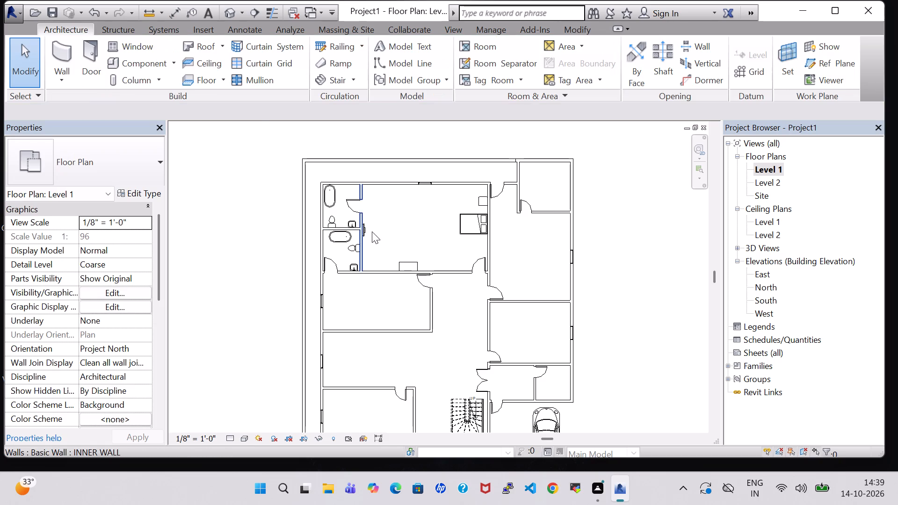
Nudge the inner wall between the bathrooms and the bedroom east, to about 12'-11" from the west wall.
scroll(380, 233, up, 3)
scroll(544, 259, down, 2)
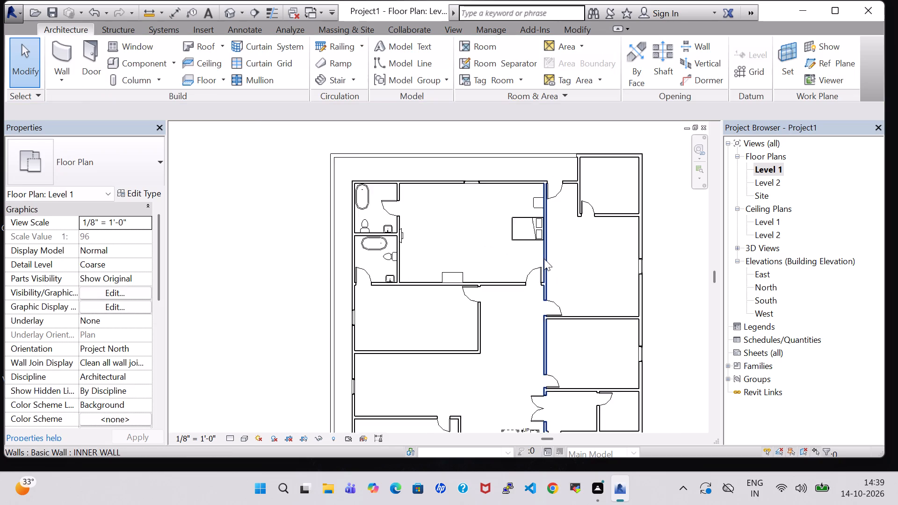
scroll(544, 259, down, 3)
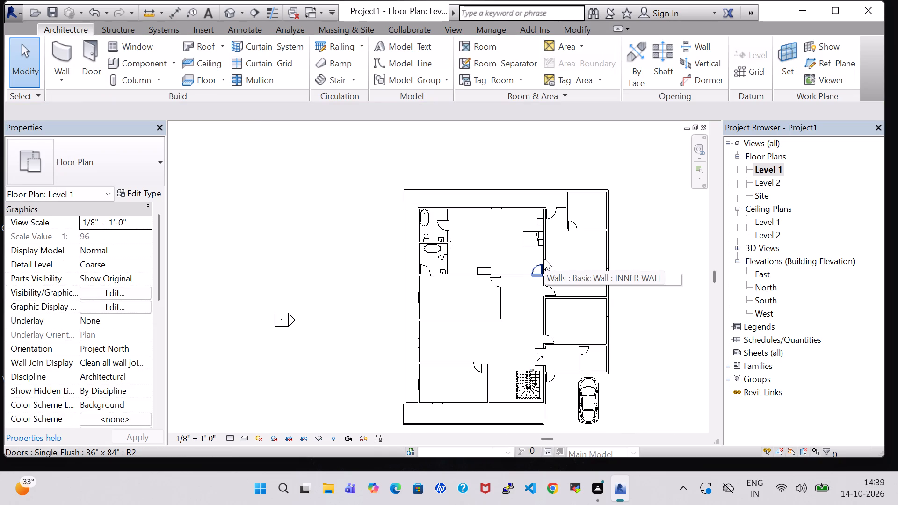
click(448, 259)
key(Right)
key(Right)
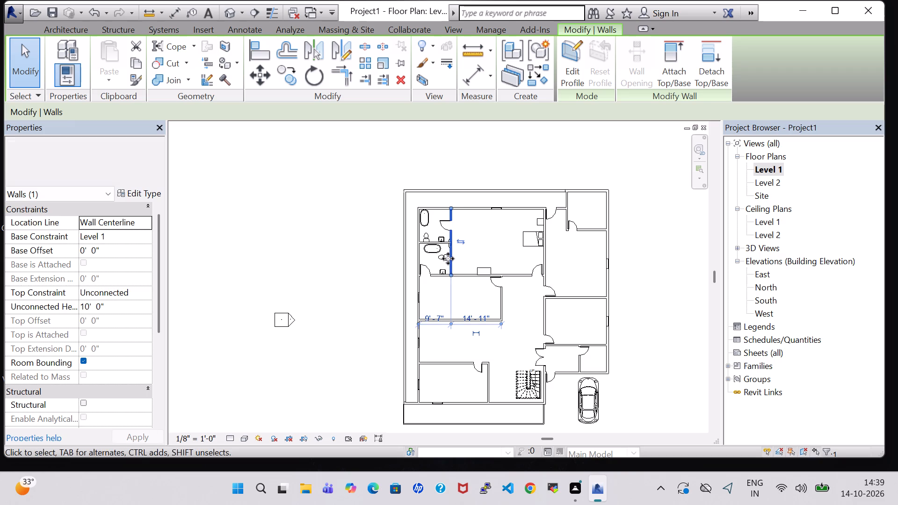
key(Right)
key(Right)
key(Right)
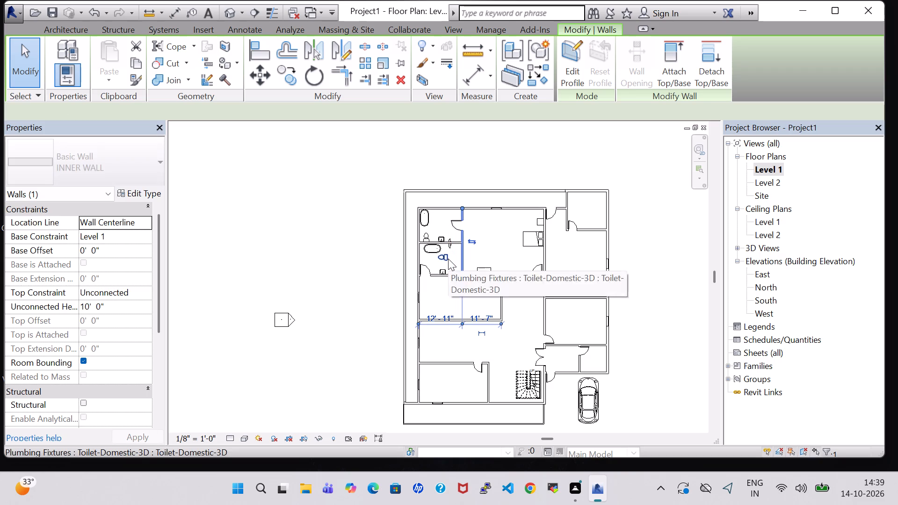
key(Right)
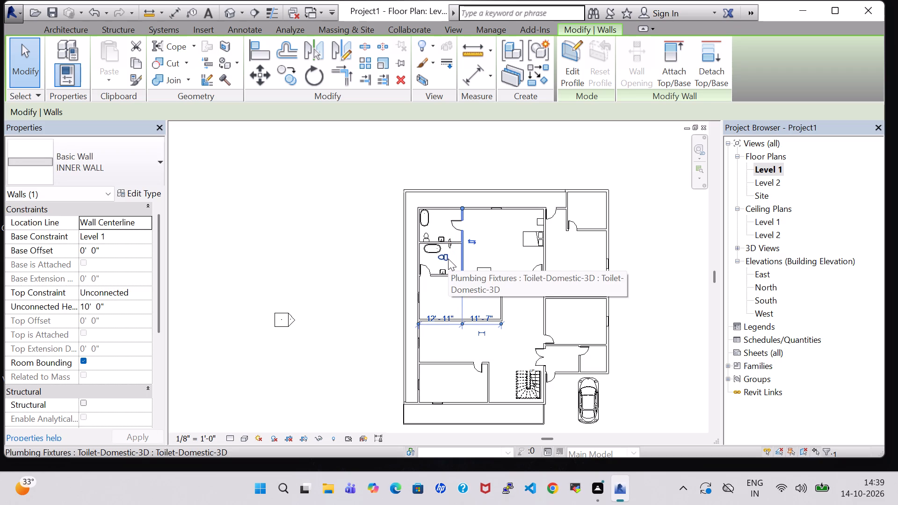
Nudge the 32" TV east onto the bedroom side of the bathroom/bedroom wall, with its centre about 10'-1" from the north wall.
click(488, 165)
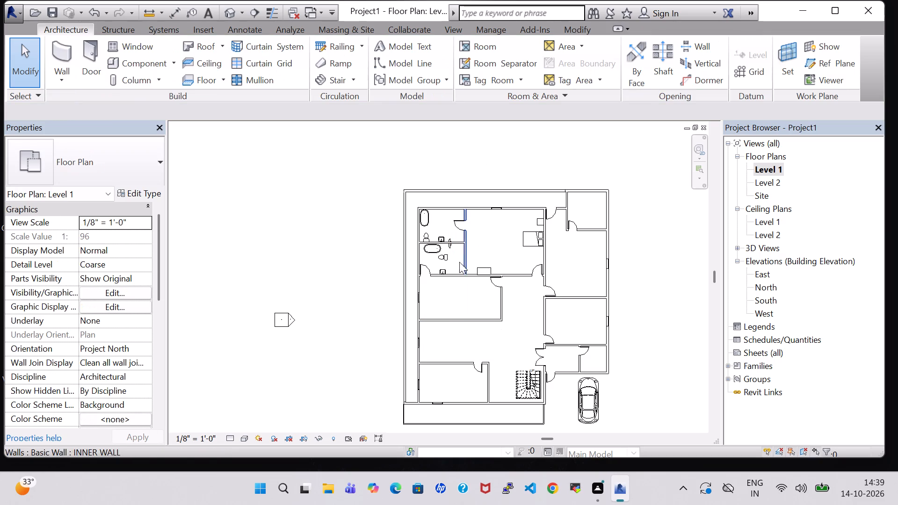
scroll(449, 245, up, 6)
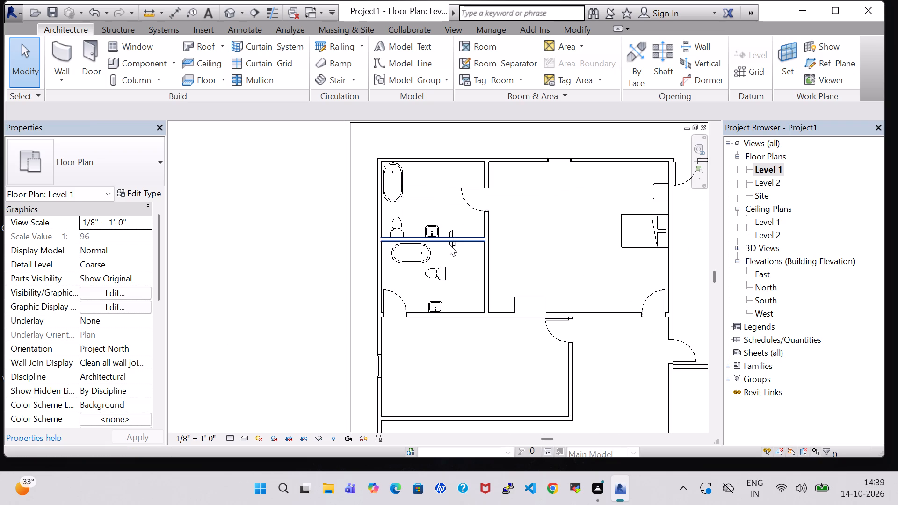
click(454, 249)
key(Right)
key(Right)
key(Right)
key(Right)
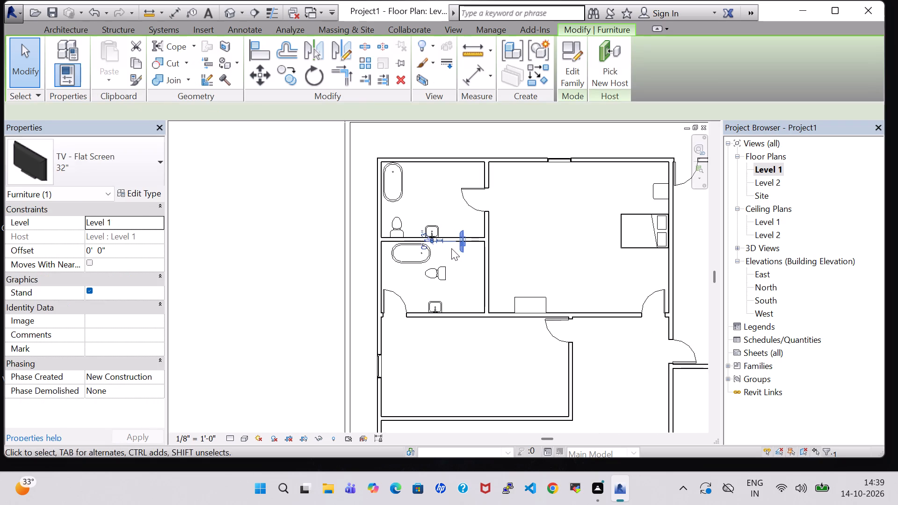
key(Right)
key(Right)
key(Right)
key(Right)
key(Right)
key(Right)
key(Right)
key(Right)
key(Right)
key(Right)
key(Right)
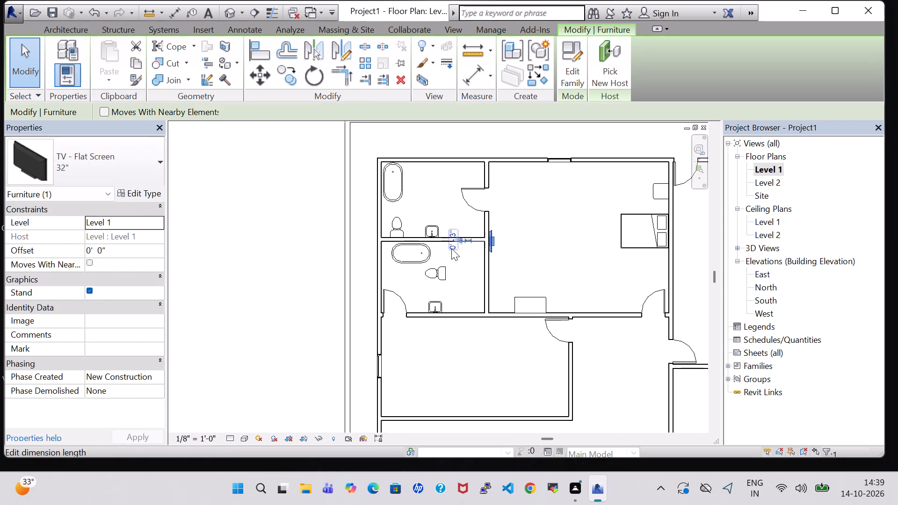
key(Down)
key(Down)
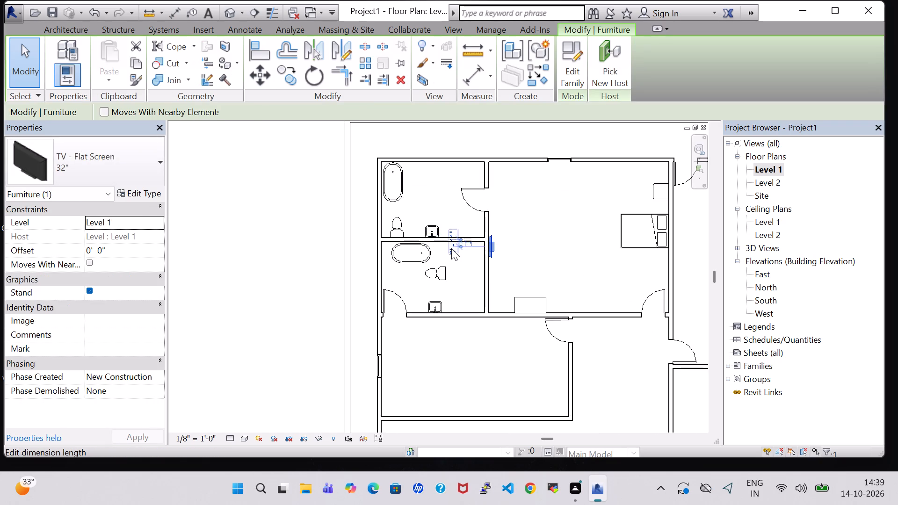
key(Down)
key(Down)
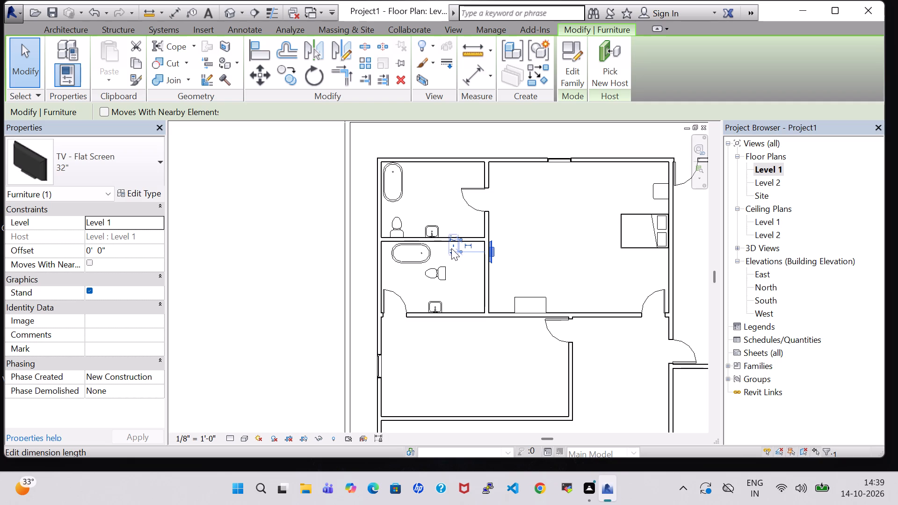
key(Up)
key(Up)
key(Up)
key(Up)
key(Up)
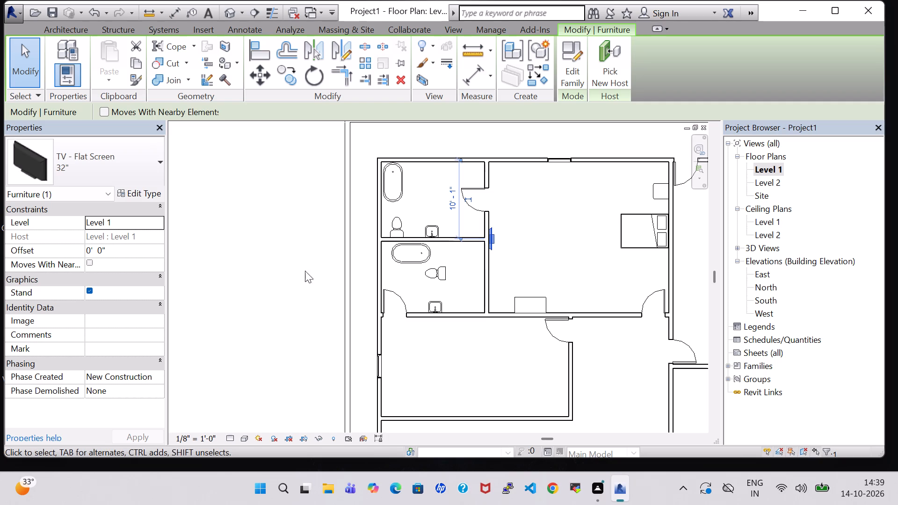
Set the TV's offset from Level 1 to 3' 0".
click(93, 251)
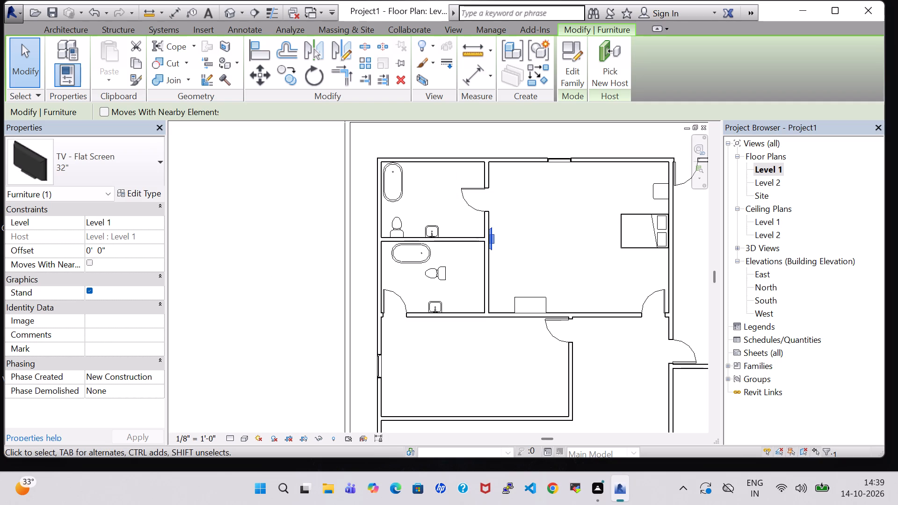
click(90, 250)
key(BackSpace)
key(3)
key(Return)
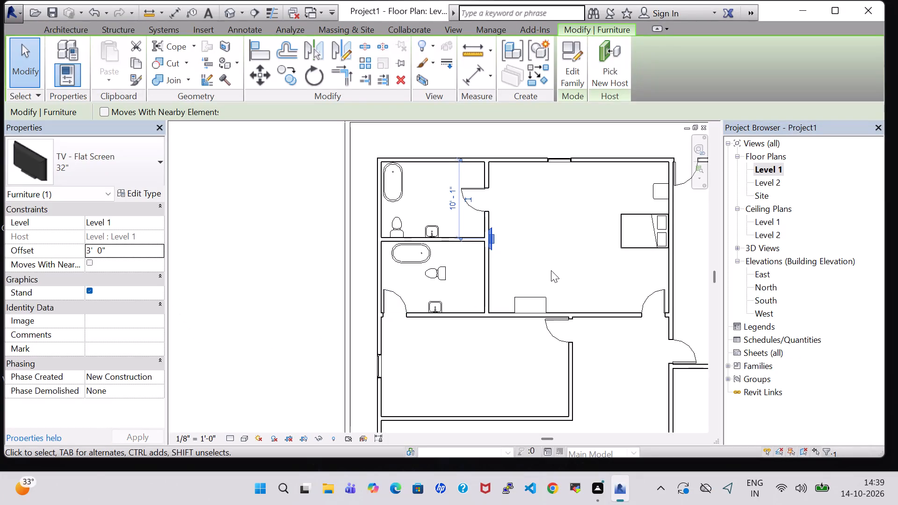
click(550, 258)
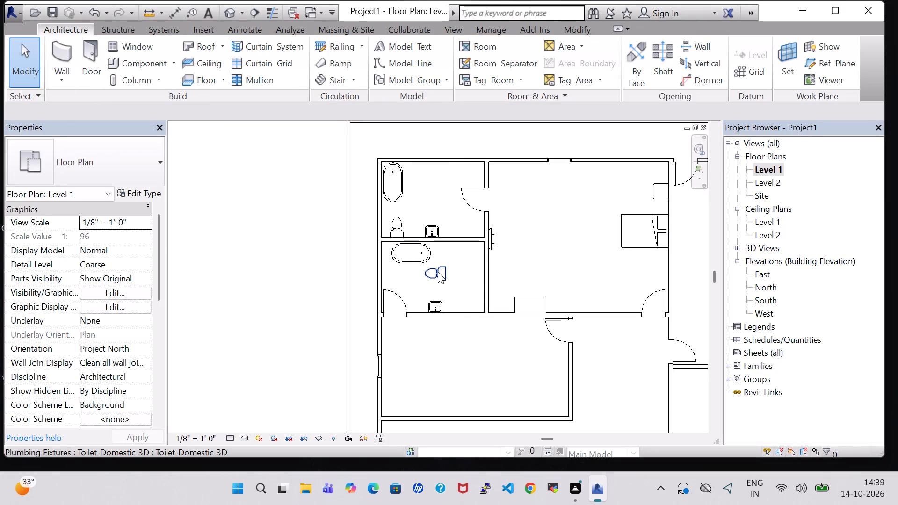
Nudge the south bathroom's toilet east until its tank sits against the wall shared with the bedroom.
click(438, 272)
key(Right)
key(Right)
key(Right)
key(Right)
key(Right)
key(Right)
key(Right)
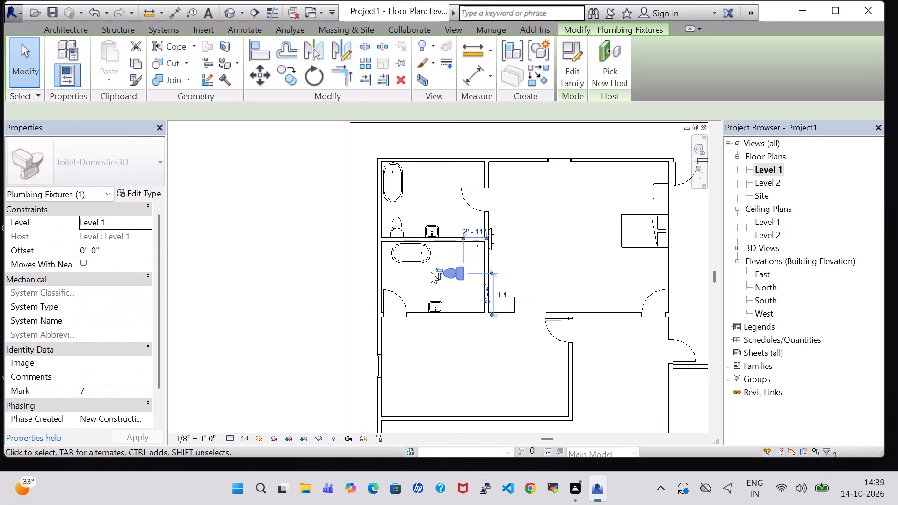
key(Right)
key(Right)
key(Right)
key(Right)
key(Right)
key(Right)
key(Right)
key(Right)
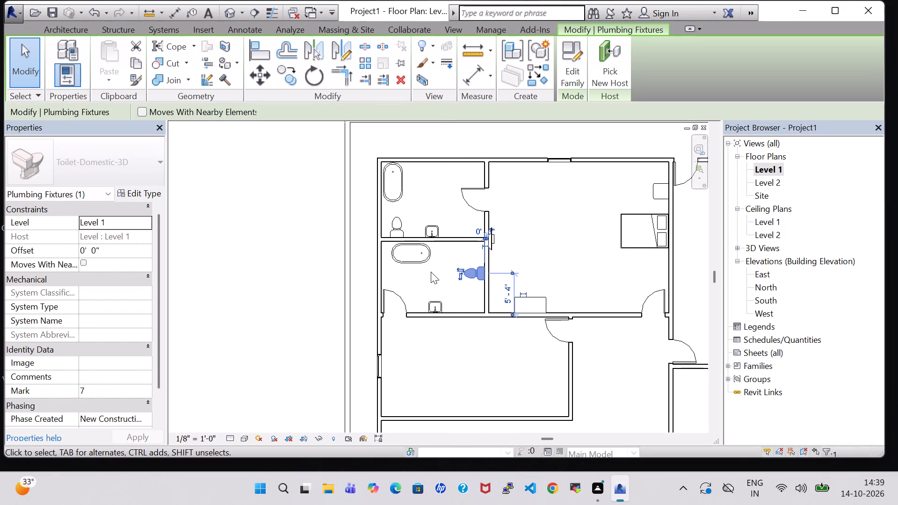
Nudge the south bathroom's tub east until its centre is about 5'-8" from the bedroom wall.
click(411, 259)
key(Right)
key(Right)
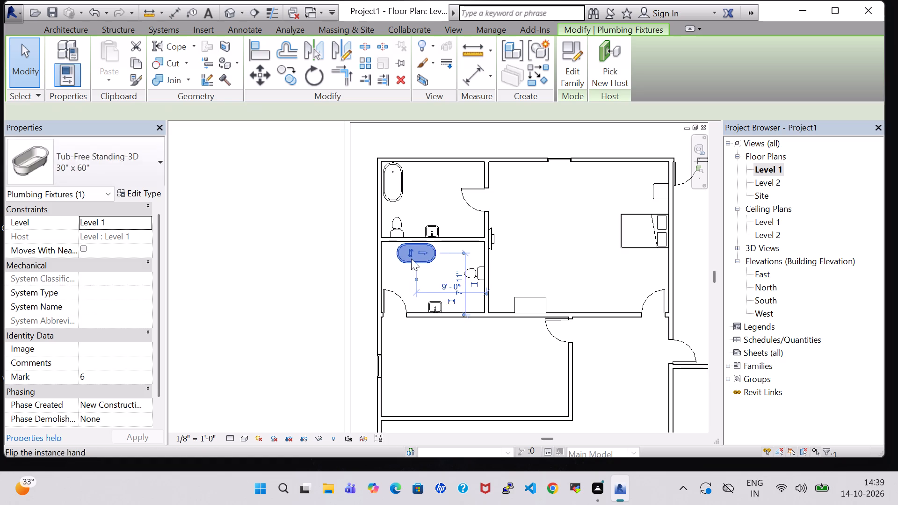
key(Right)
key(Right)
key(Right)
key(Right)
key(Right)
key(Right)
key(Right)
key(Right)
key(Right)
key(Right)
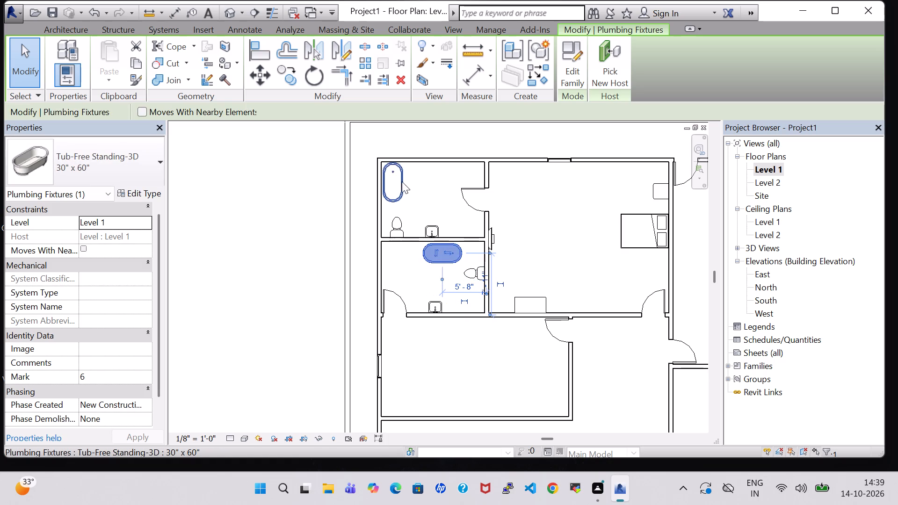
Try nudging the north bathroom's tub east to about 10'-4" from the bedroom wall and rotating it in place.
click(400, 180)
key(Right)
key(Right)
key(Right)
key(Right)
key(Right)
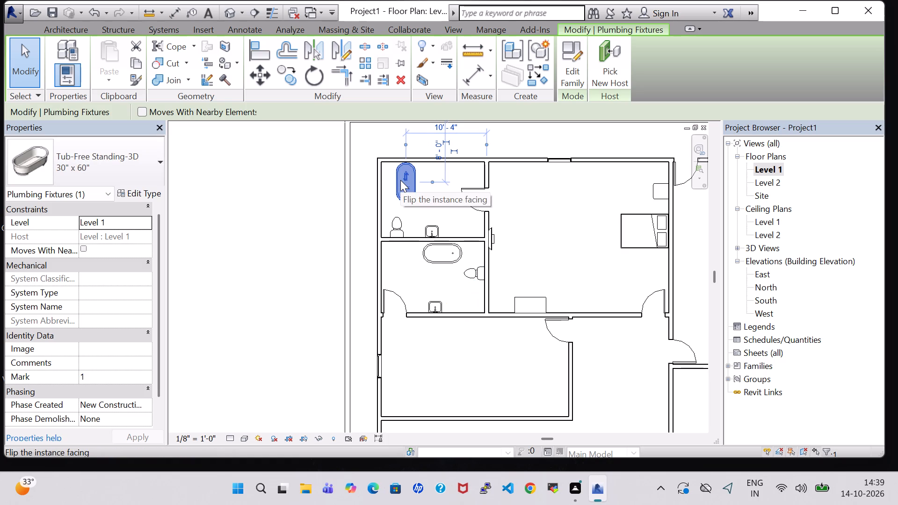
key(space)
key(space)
Delete the tub standing north-south in the north bathroom.
click(408, 188)
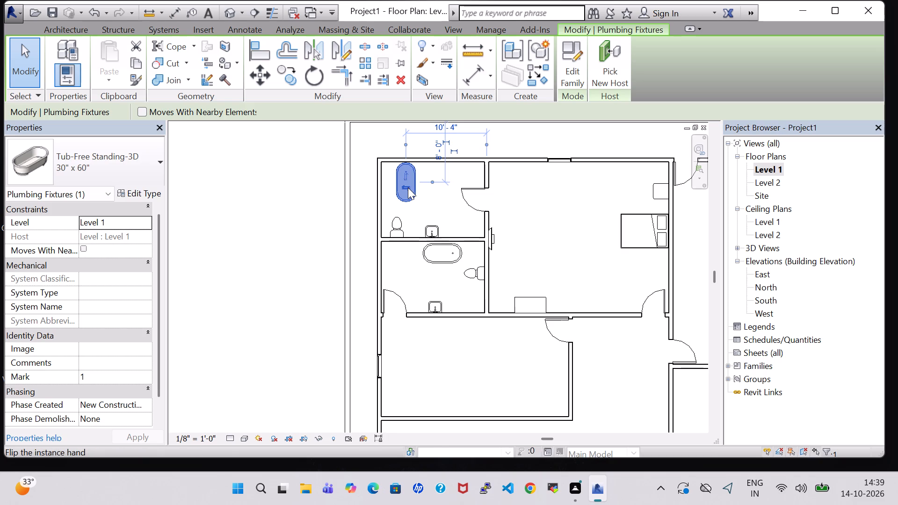
right_click(408, 188)
click(494, 314)
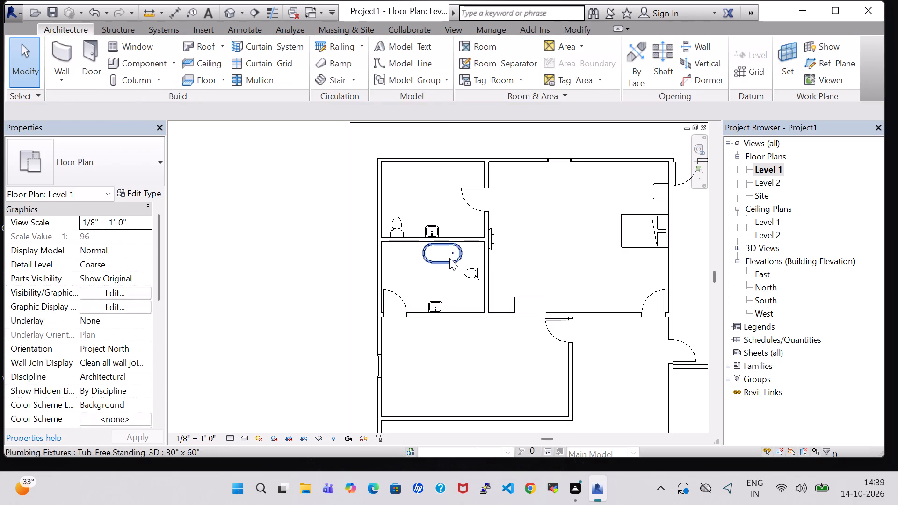
Place another 30" x 60" Tub-Free Standing-3D, rotated lengthwise along the north bathroom's north wall, centred about 7'-0" from the bedroom wall.
click(449, 258)
right_click(449, 257)
click(514, 248)
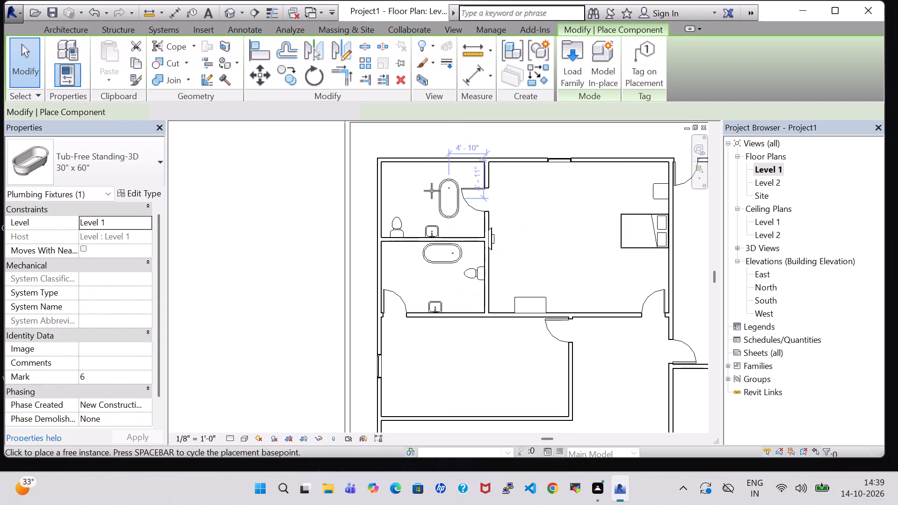
key(space)
key(space)
key(space)
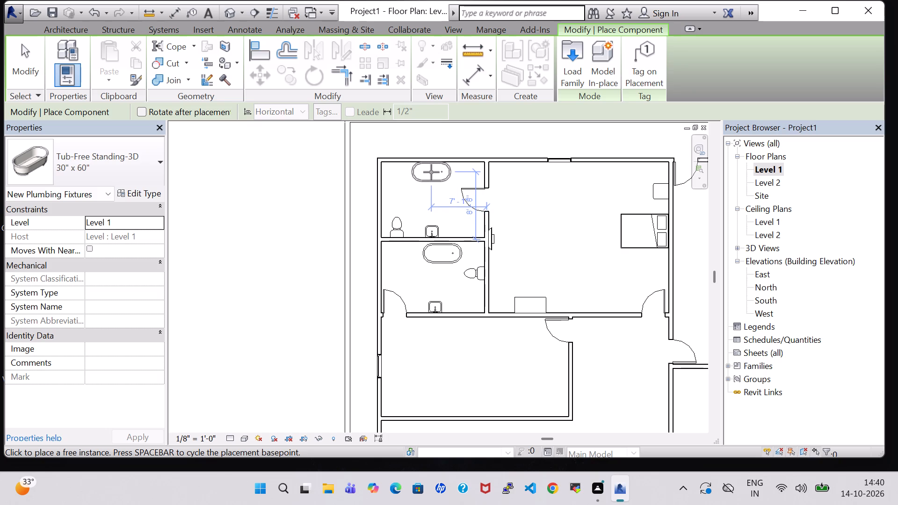
click(432, 174)
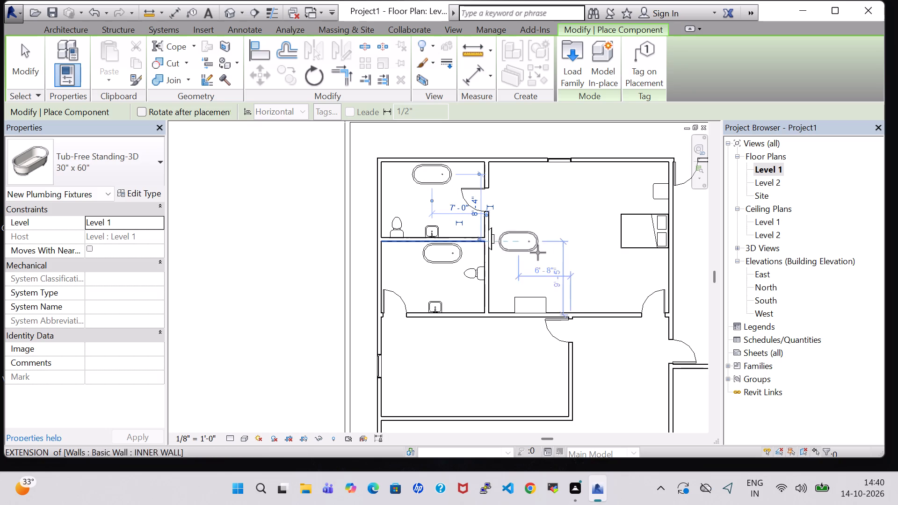
key(Escape)
key(Escape)
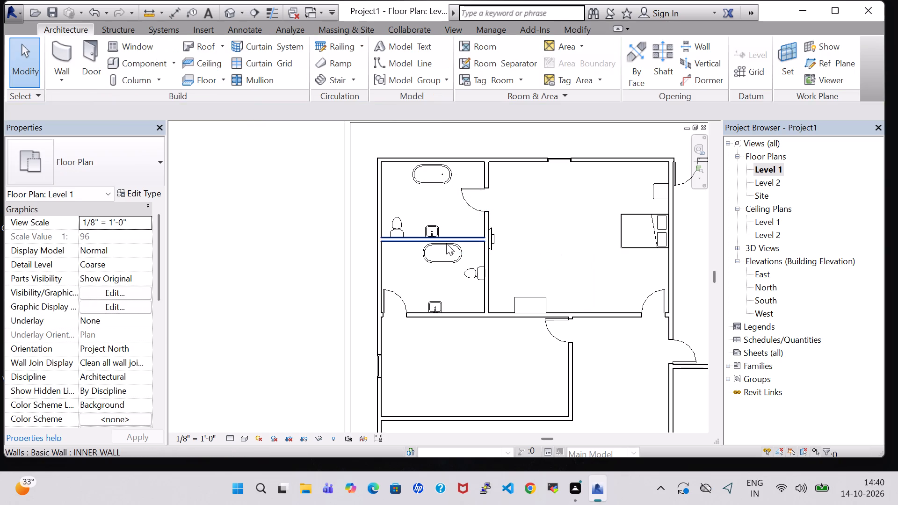
Nudge the south bathroom's vanity sink west to about 4'-8" from the west wall, beside the door opening.
click(440, 301)
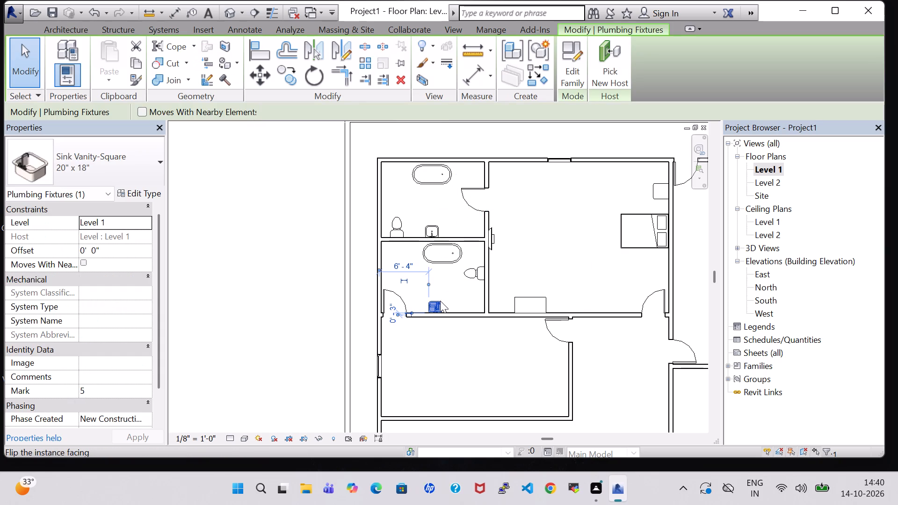
key(Left)
key(Left)
key(Left)
key(Left)
key(Left)
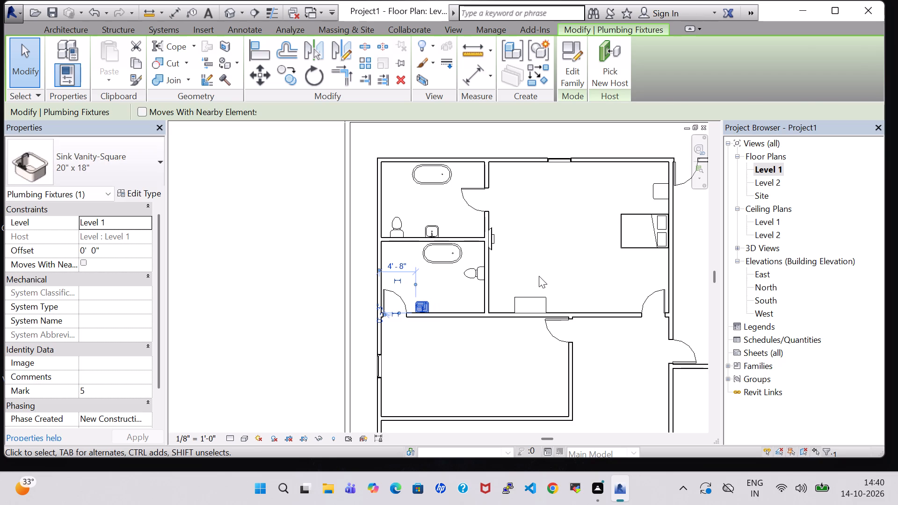
click(539, 276)
Nudge the north bathroom's vanity sink east along the dividing wall, closer to the bedroom wall.
click(429, 228)
key(Right)
key(Right)
key(Right)
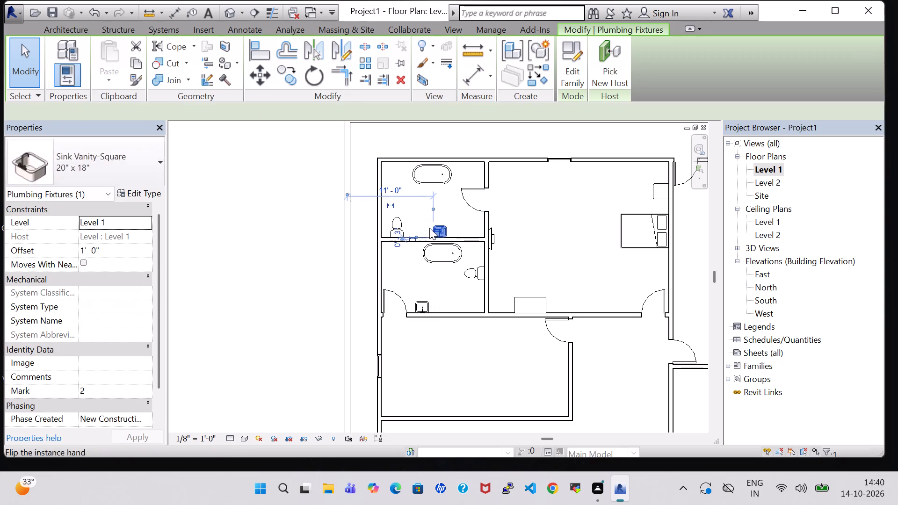
key(Right)
key(Right)
key(Right)
key(Right)
key(Right)
key(Right)
click(561, 273)
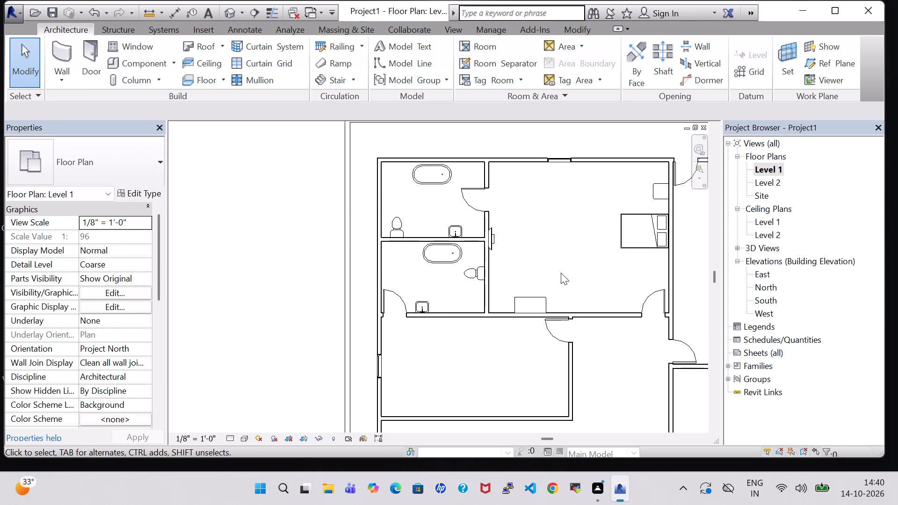
Delete the toilet standing against the dividing wall in the north bathroom.
click(399, 227)
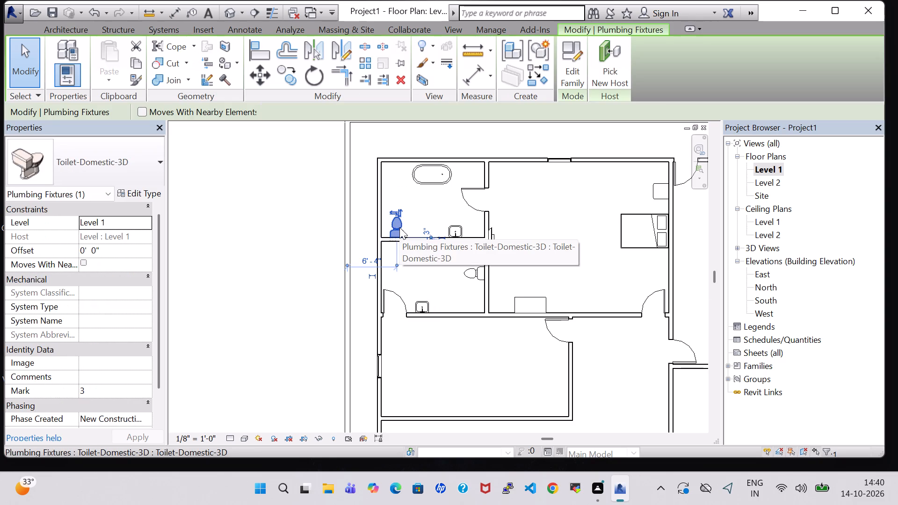
right_click(399, 227)
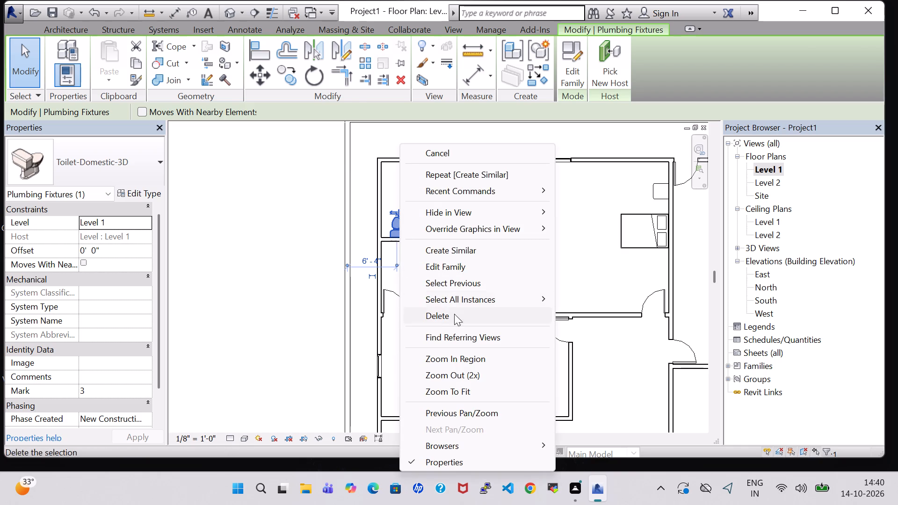
click(455, 321)
Place another Toilet-Domestic-3D in the north bathroom, rotated with its tank against the west wall, south of the tub.
right_click(463, 280)
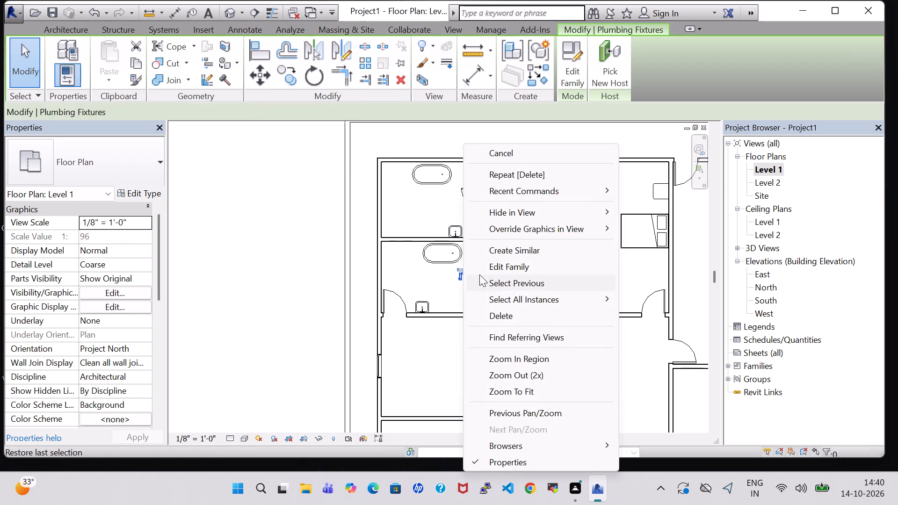
click(500, 254)
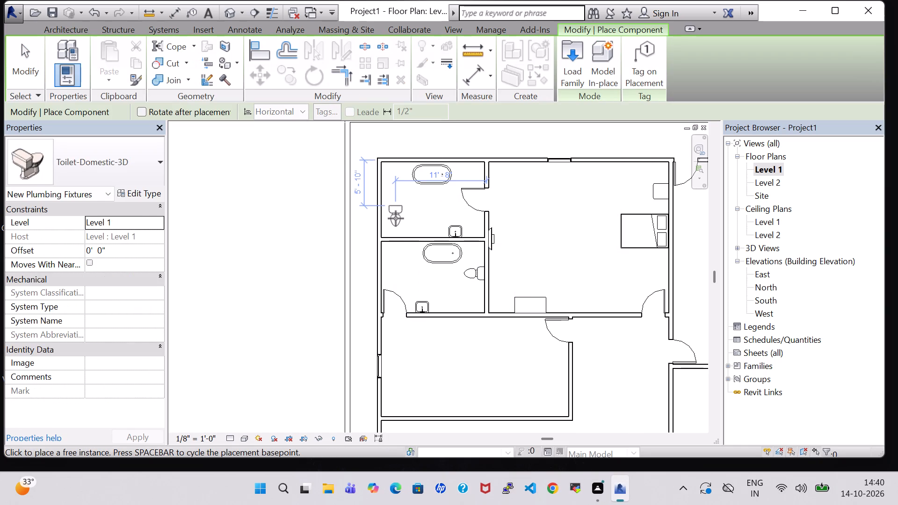
key(space)
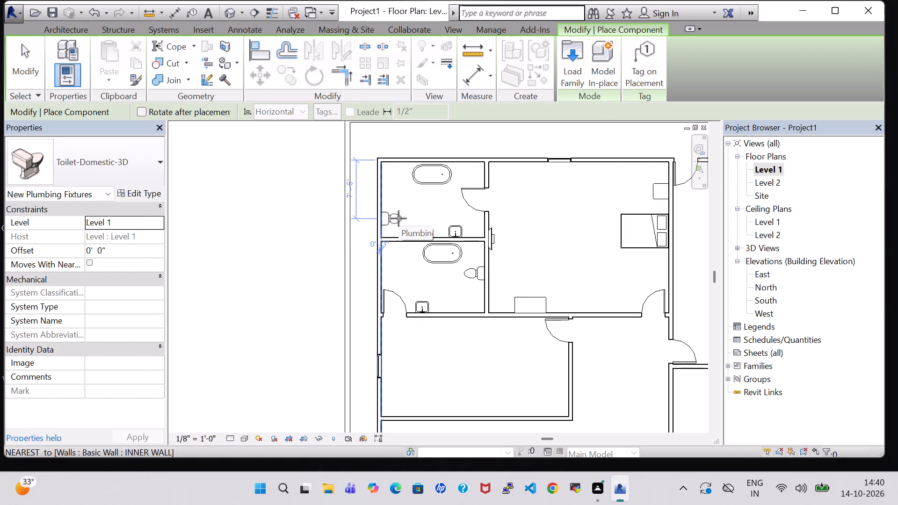
click(398, 215)
key(Escape)
key(Escape)
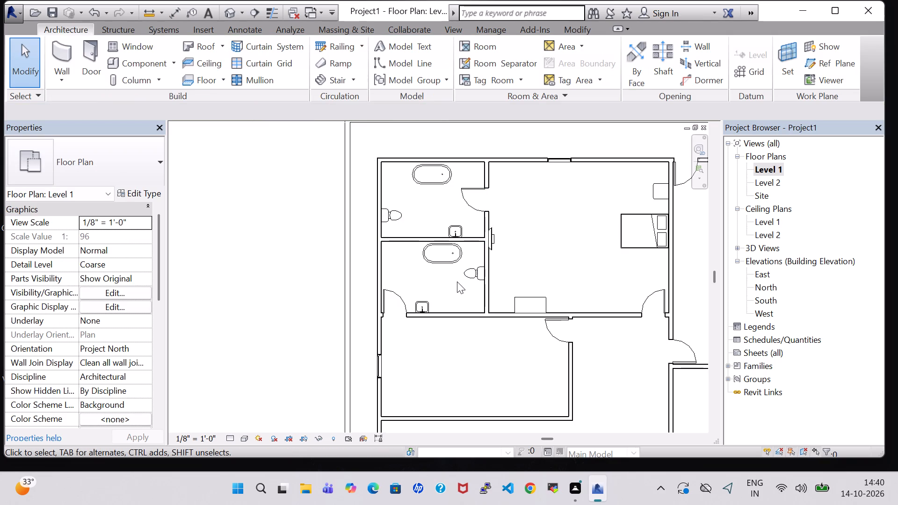
Place another Table-End 24" x 24" against the bedroom's east wall, south of the bed and in line with the existing end table.
scroll(535, 271, down, 1)
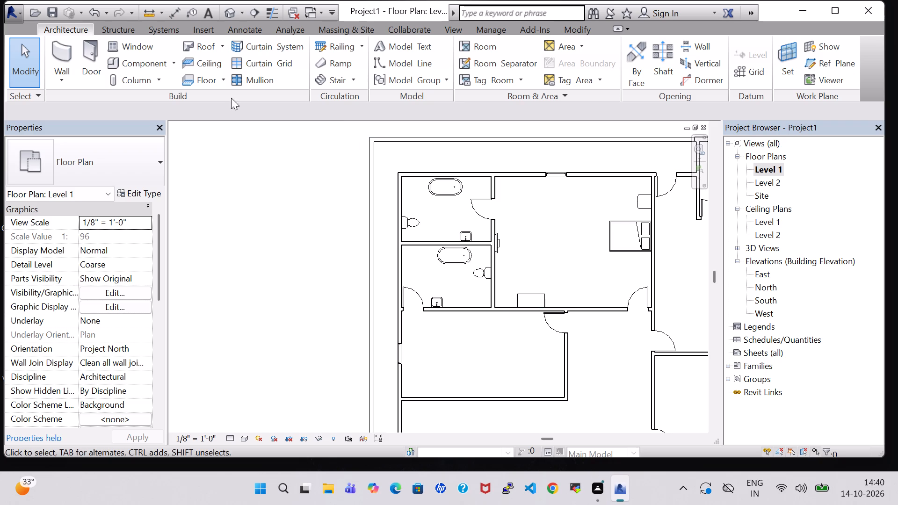
click(644, 204)
right_click(644, 204)
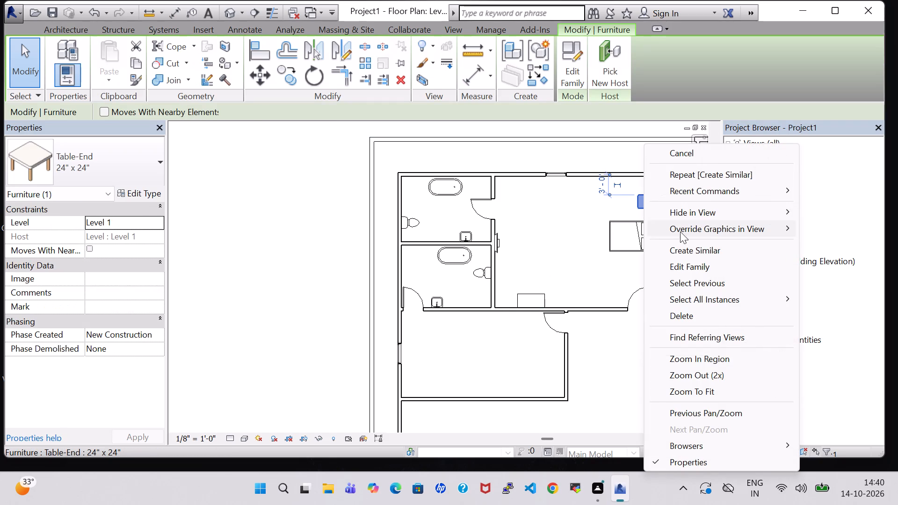
click(690, 248)
scroll(652, 268, up, 3)
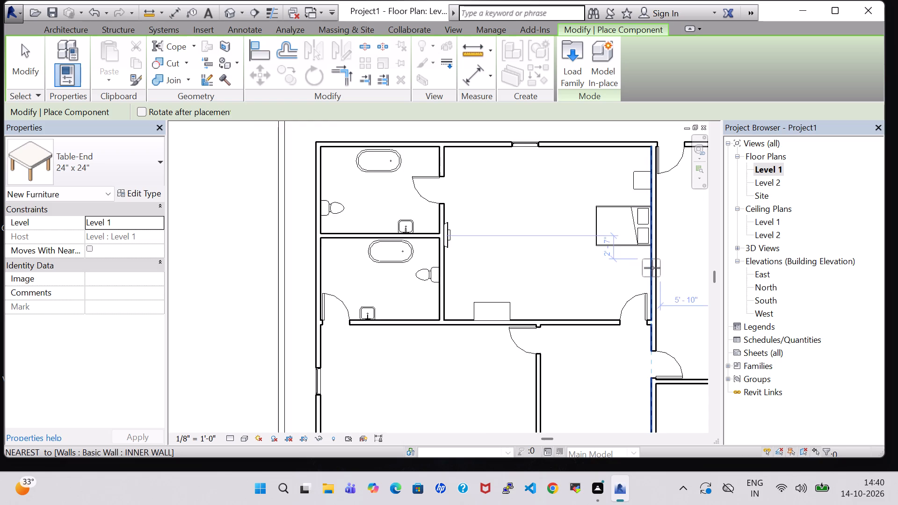
scroll(652, 268, up, 2)
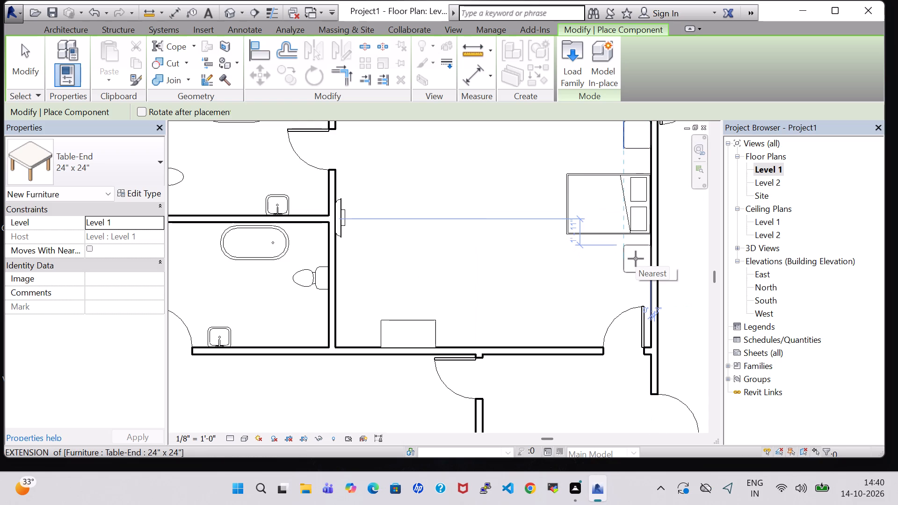
click(636, 259)
key(Escape)
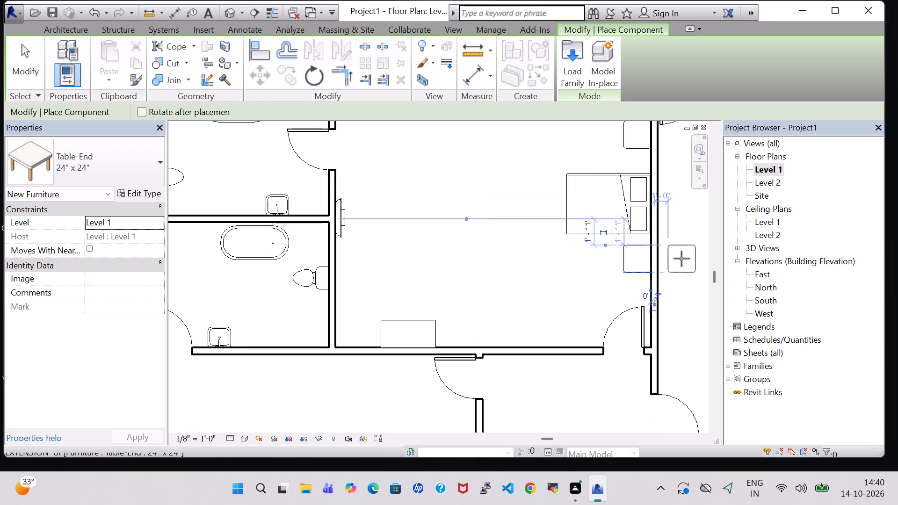
key(Escape)
click(601, 270)
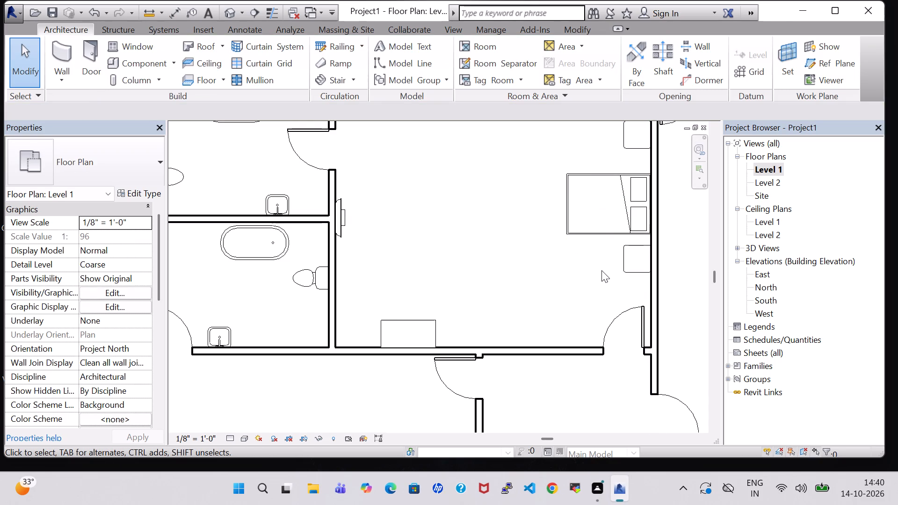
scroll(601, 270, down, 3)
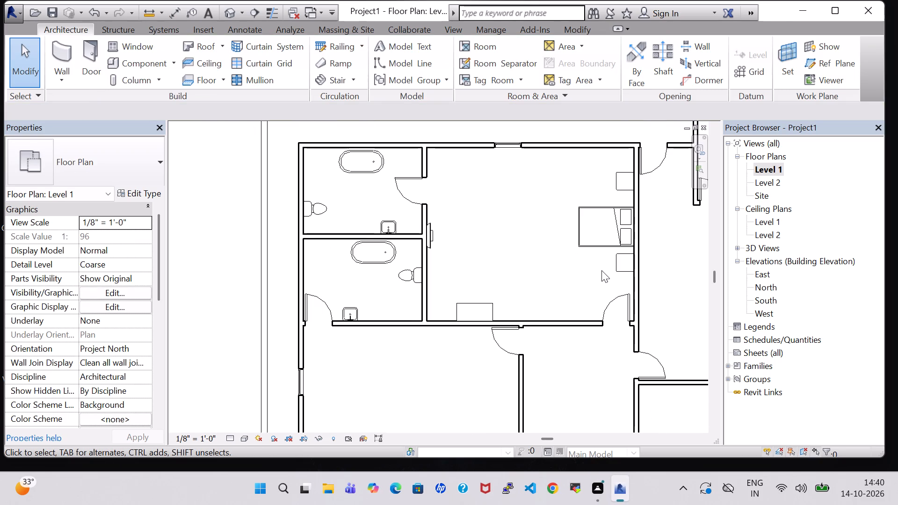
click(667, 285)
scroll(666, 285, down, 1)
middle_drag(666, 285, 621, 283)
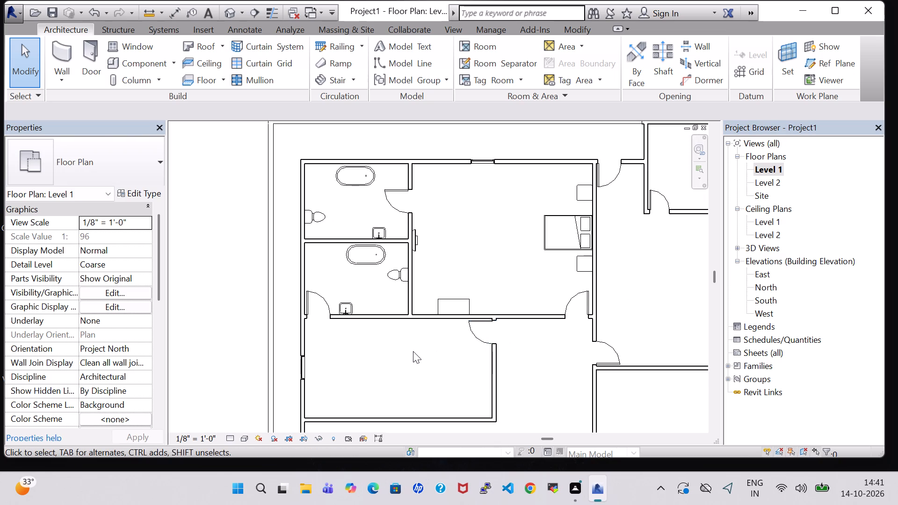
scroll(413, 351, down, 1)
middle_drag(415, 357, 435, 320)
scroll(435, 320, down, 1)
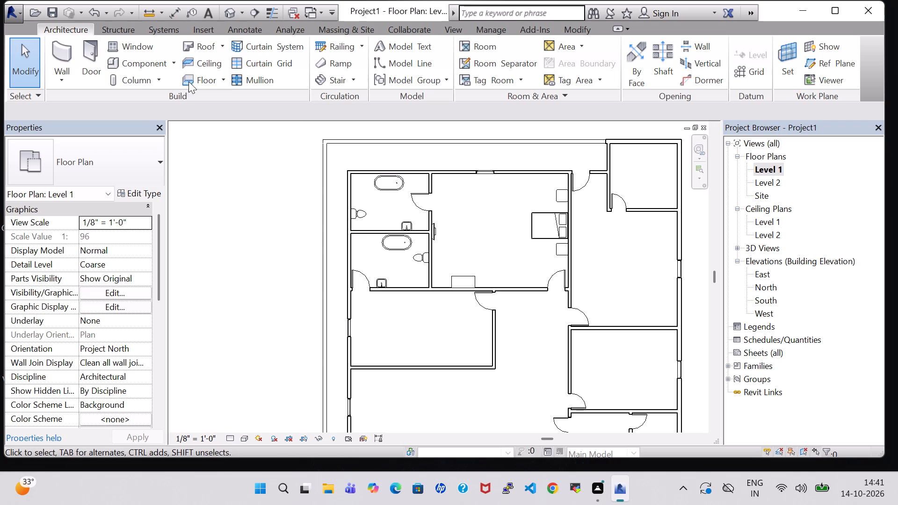
Save the project as Project42 in the Desktop's work folder.
click(134, 66)
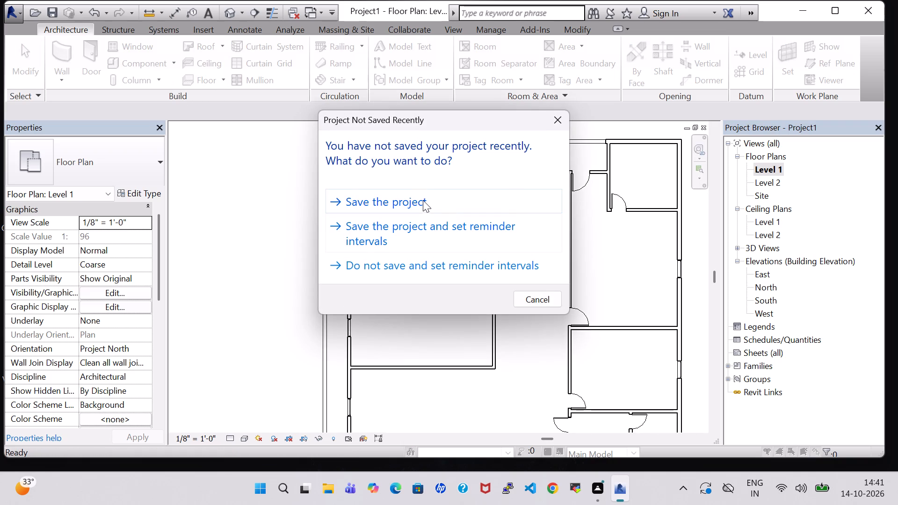
click(425, 201)
scroll(425, 202, down, 4)
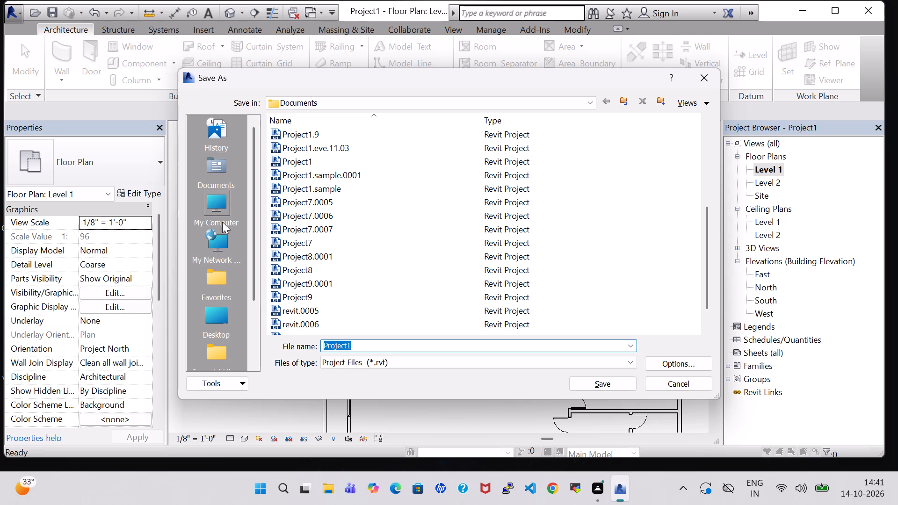
double_click(215, 308)
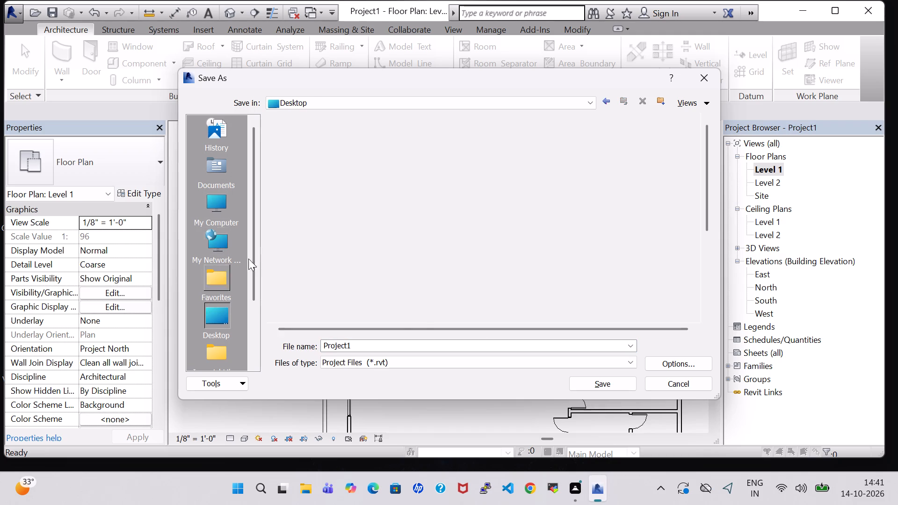
scroll(318, 251, down, 2)
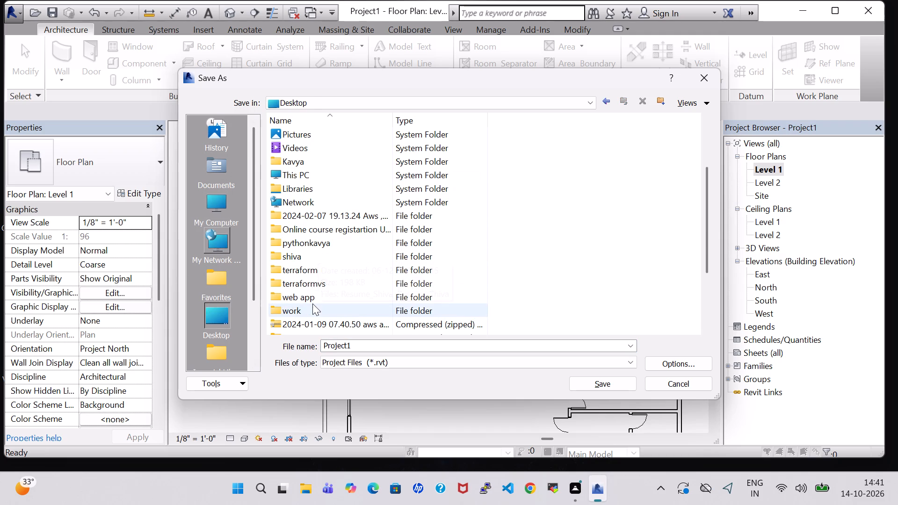
double_click(312, 303)
scroll(346, 258, down, 12)
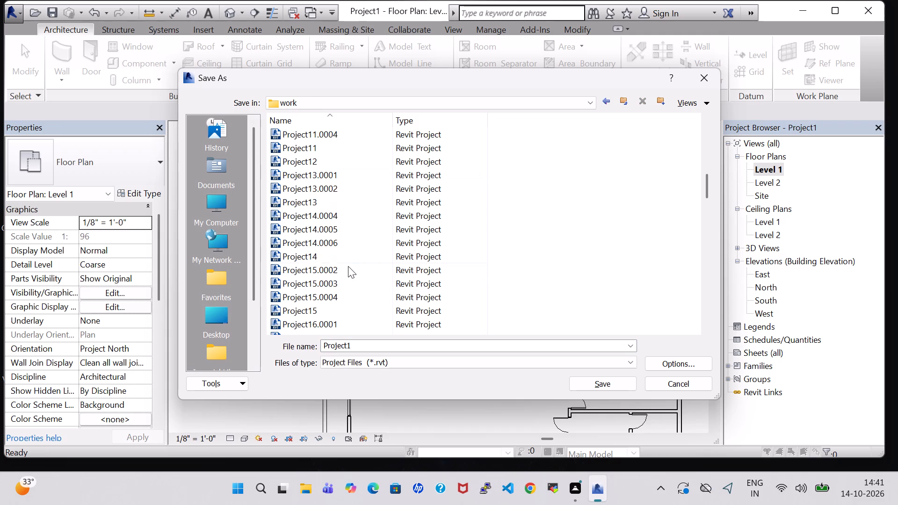
scroll(348, 266, down, 20)
scroll(348, 266, down, 7)
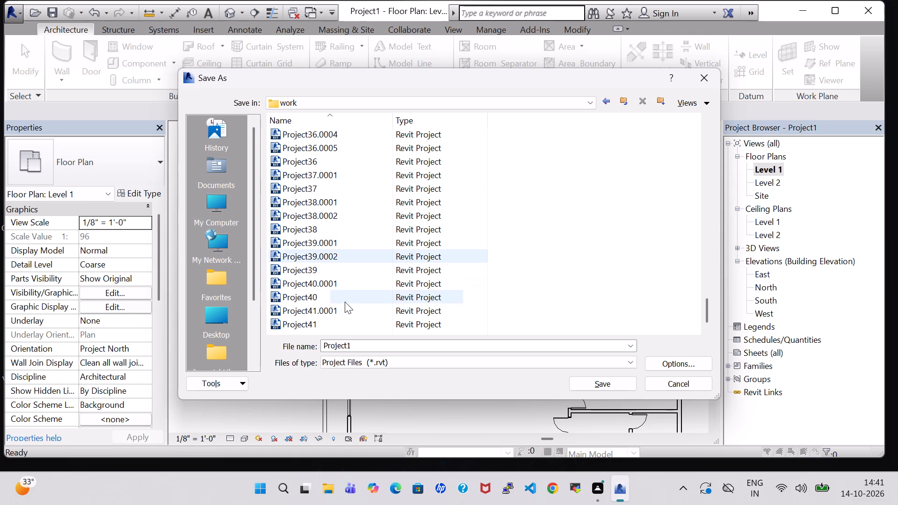
scroll(345, 302, down, 3)
double_click(364, 343)
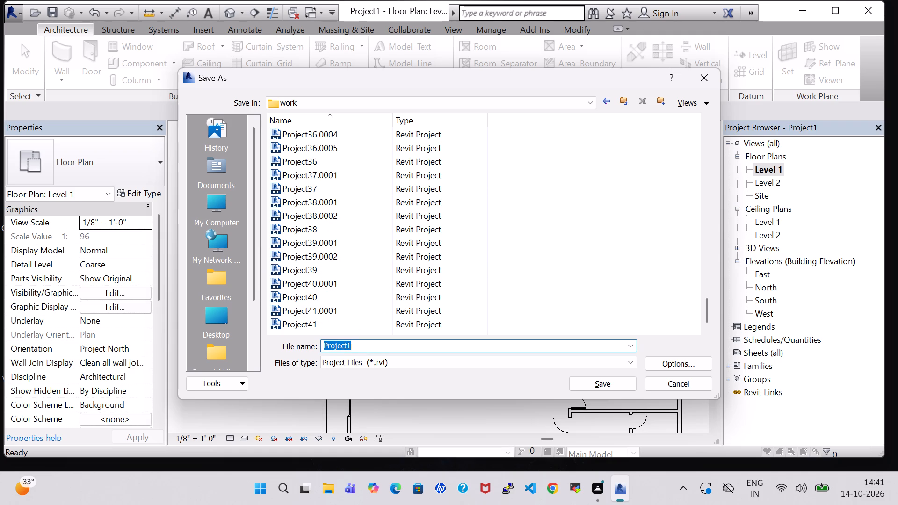
click(362, 343)
double_click(362, 343)
click(351, 346)
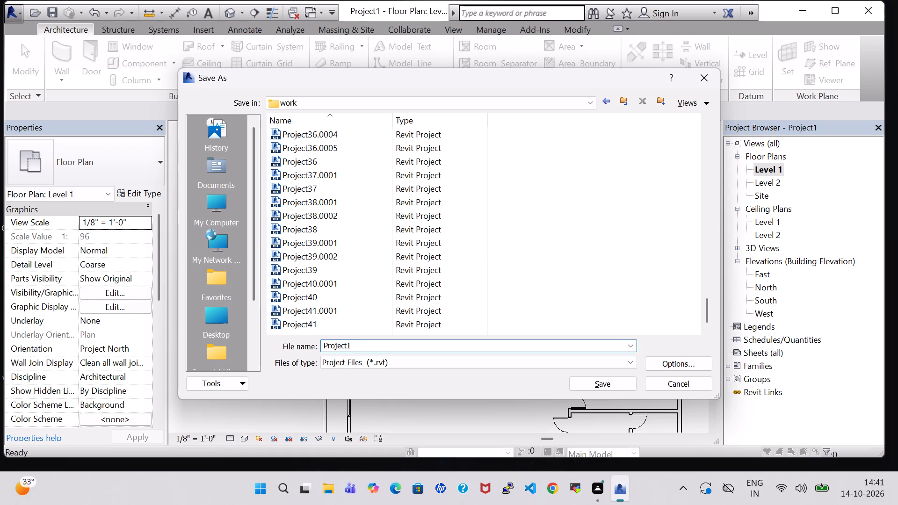
key(BackSpace)
text(42)
click(604, 380)
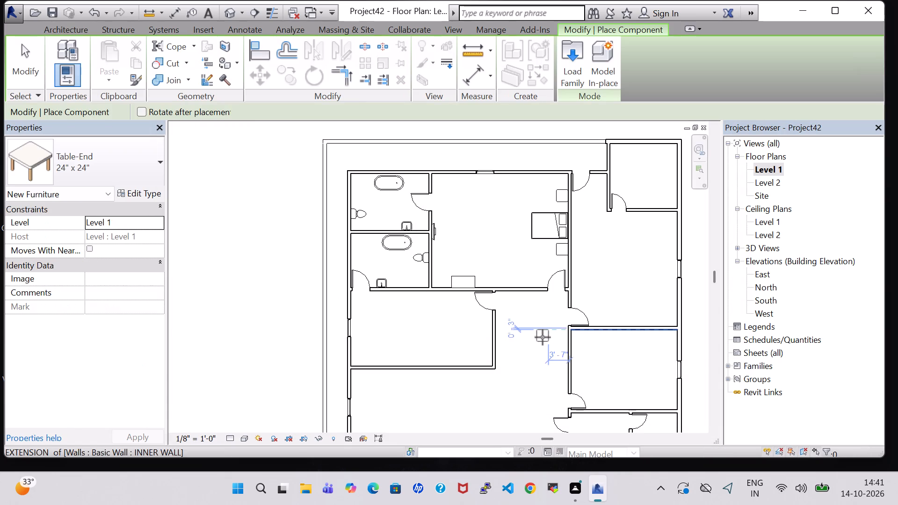
key(Escape)
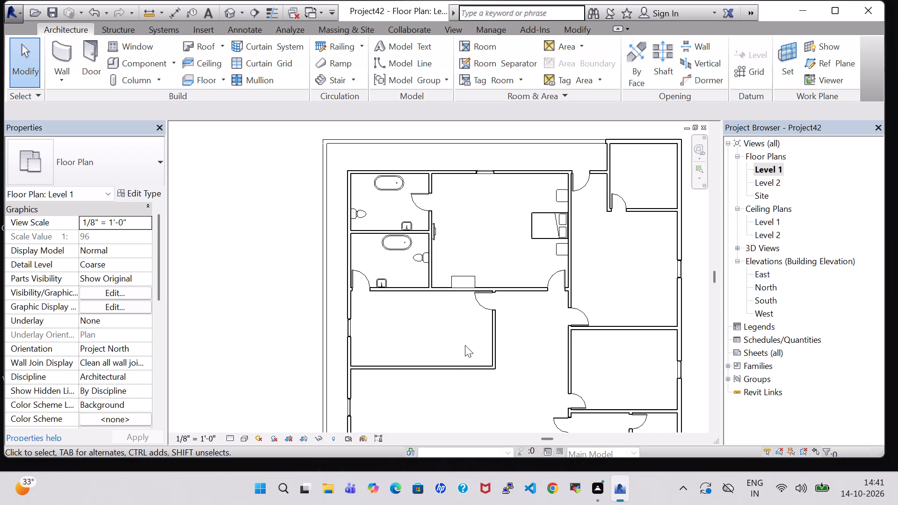
Nudge the inner wall south of the bathroom and bedroom north to 14'-9" from the next parallel wall to the south.
scroll(465, 362, down, 3)
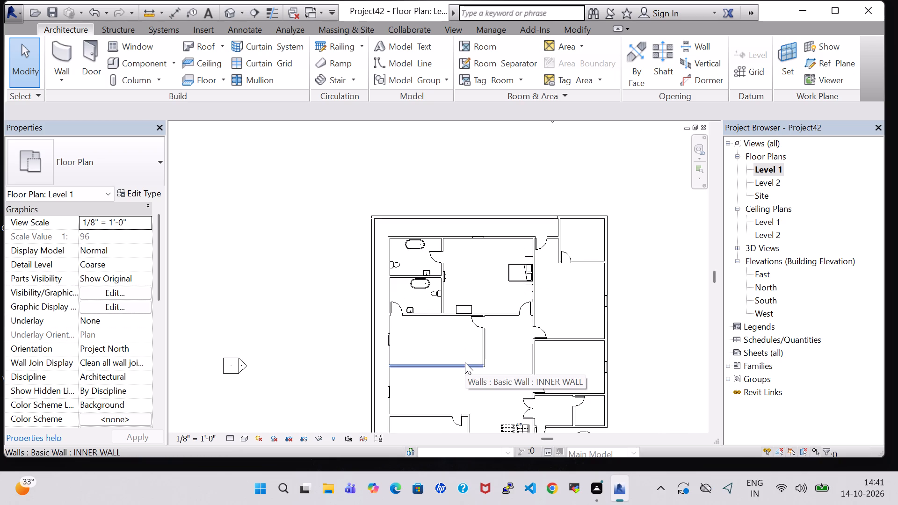
middle_drag(465, 362, 470, 317)
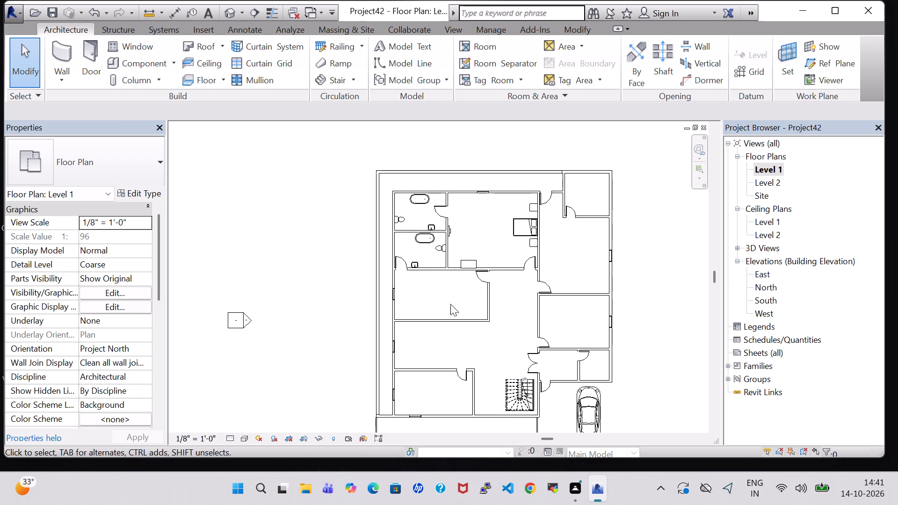
click(455, 267)
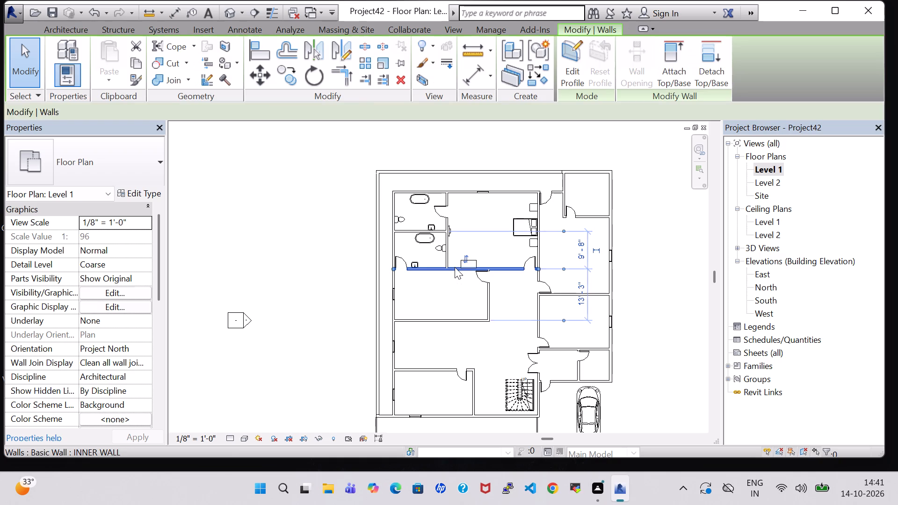
key(Up)
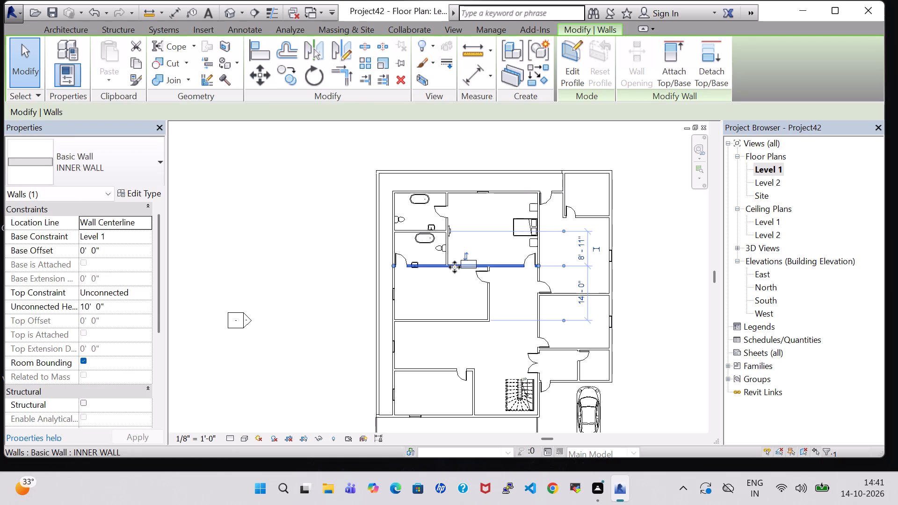
key(Up)
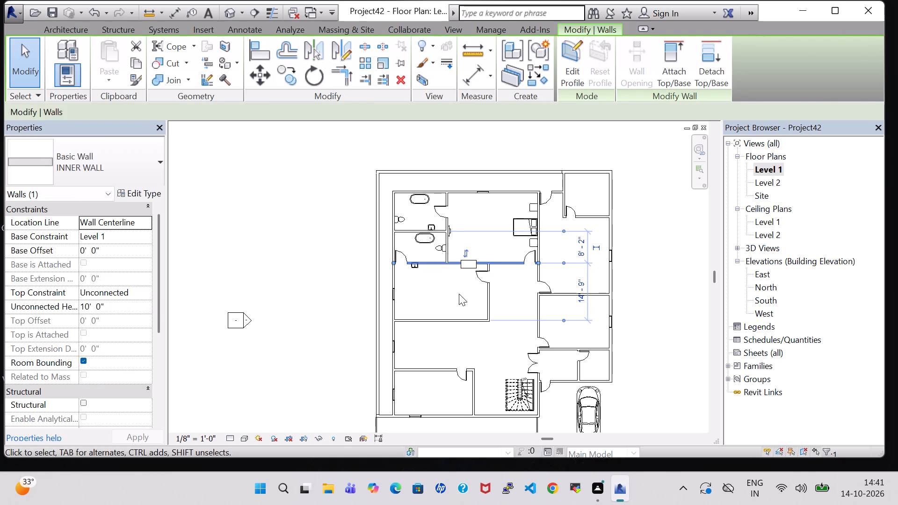
click(459, 294)
Nudge the bedroom's dresser north so it sits inside the room against the shifted south wall.
click(470, 267)
key(Up)
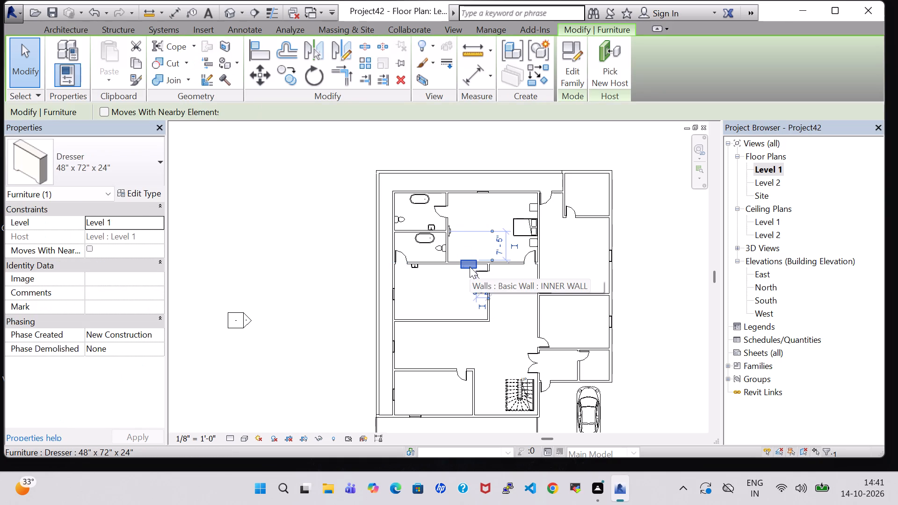
key(Up)
click(445, 301)
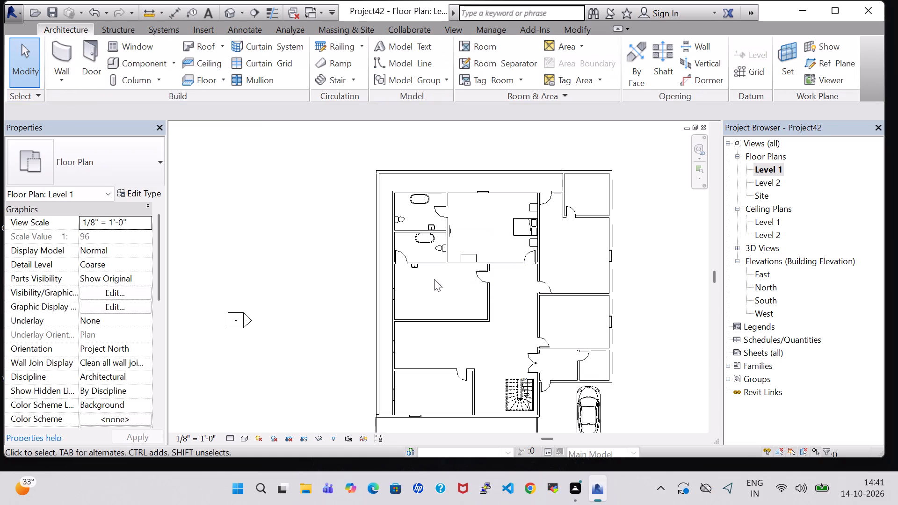
Nudge the vanity sink north, back inside the south bathroom against its south wall.
scroll(422, 268, up, 4)
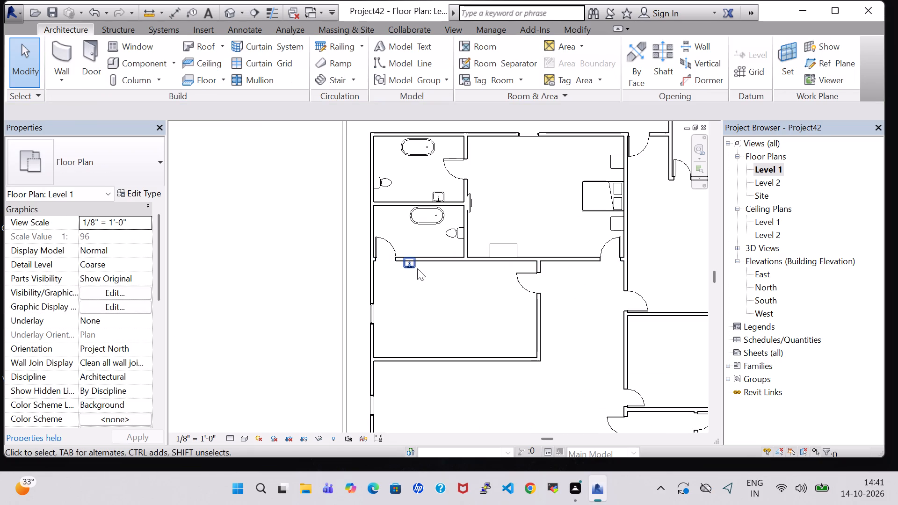
click(417, 268)
key(Up)
key(Up)
key(Up)
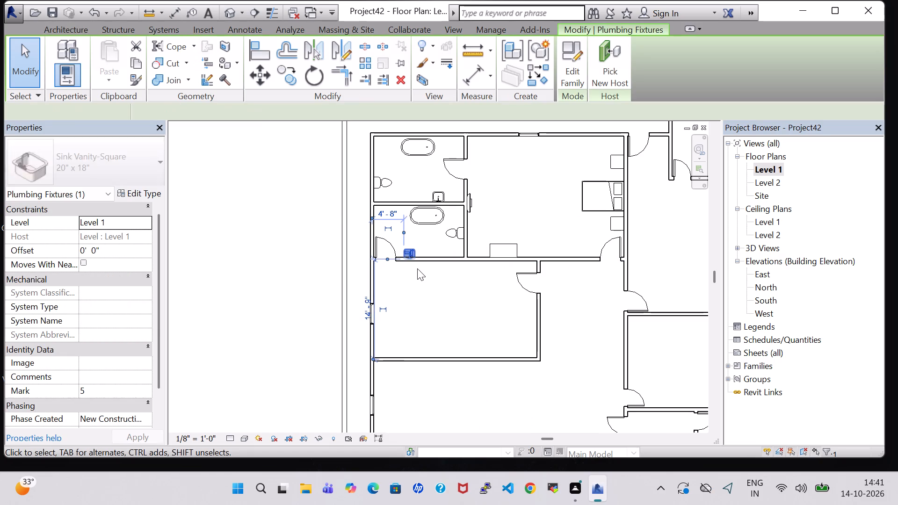
key(Up)
click(453, 292)
scroll(453, 292, up, 1)
scroll(453, 292, down, 2)
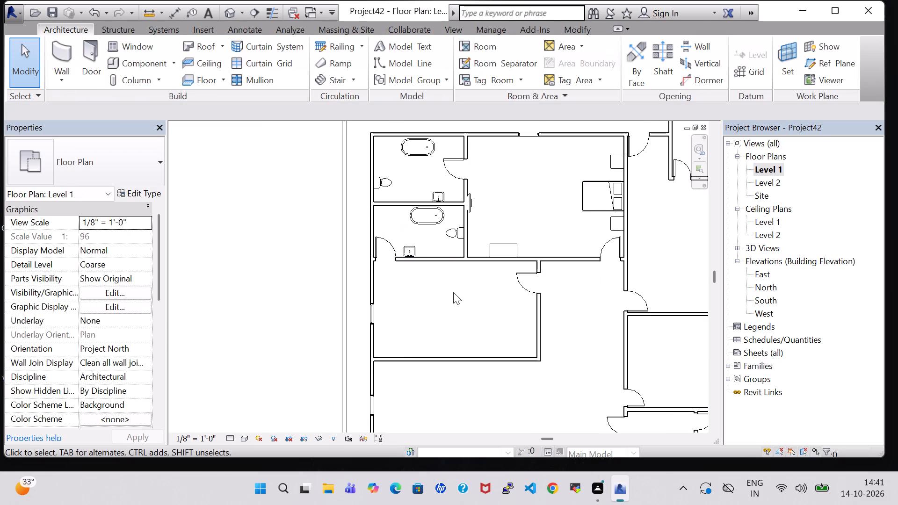
Nudge the door in the east wall of the room south of the bathrooms north, to about 12'-0" from that room's south wall.
scroll(453, 292, down, 3)
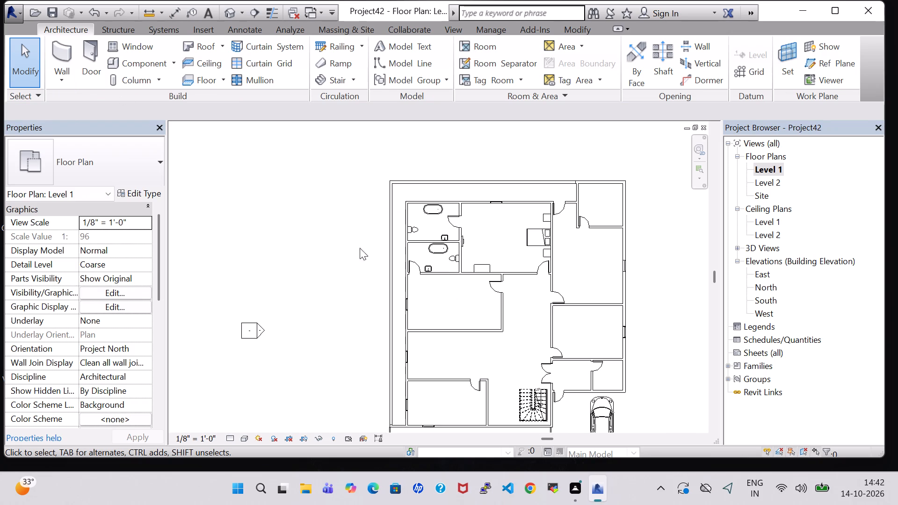
click(500, 290)
key(Up)
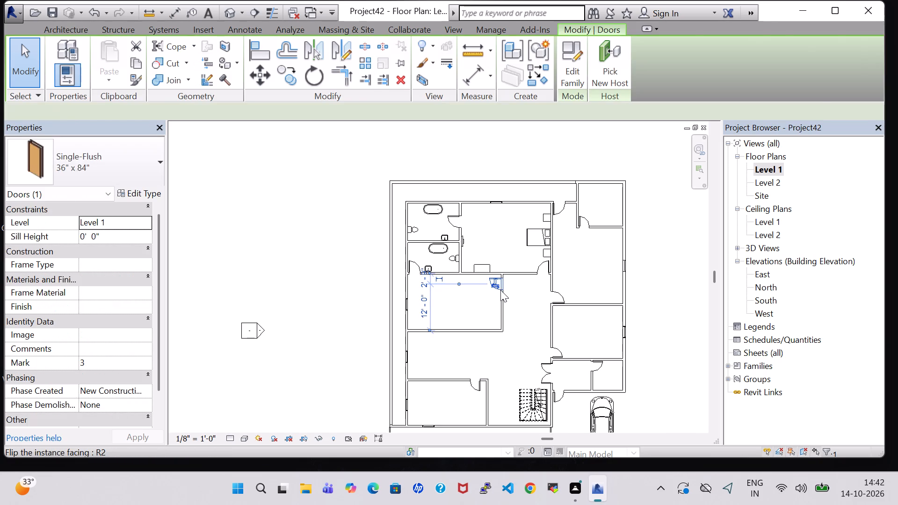
click(475, 309)
Place another Bed-Box Double 53" x 74" in the room south of the bathrooms, headboard against the west wall, about 6'-1" from the north wall.
click(536, 231)
right_click(536, 231)
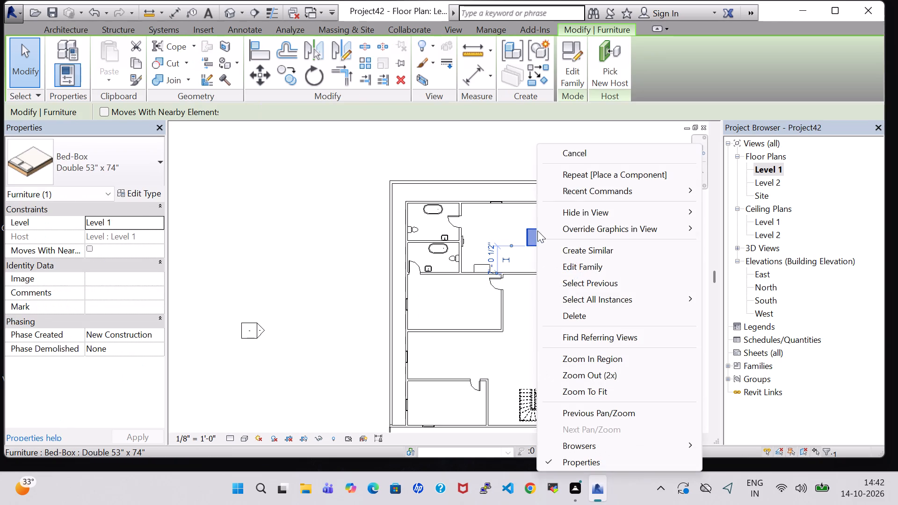
click(575, 247)
key(space)
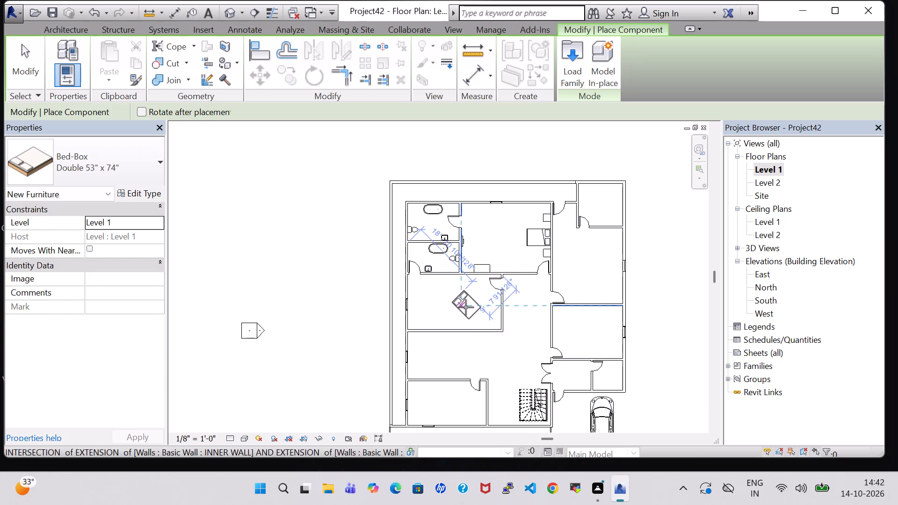
key(space)
scroll(425, 310, up, 5)
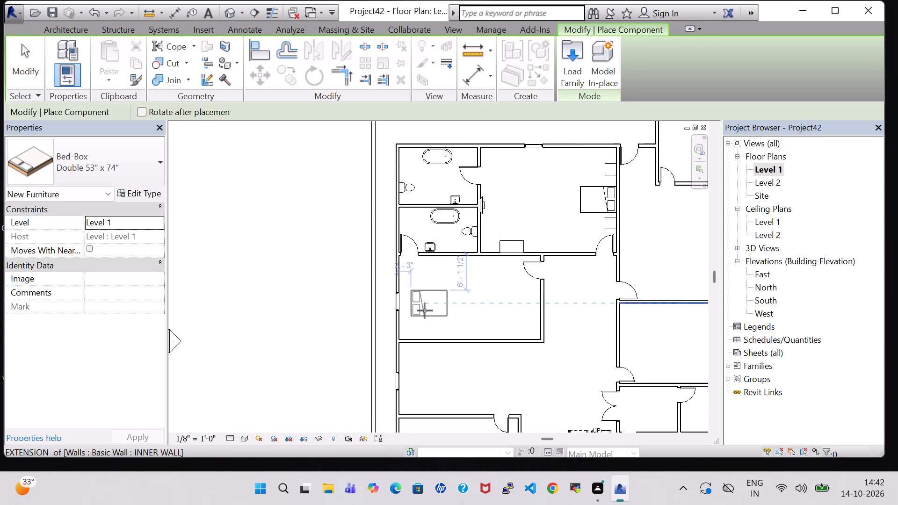
scroll(425, 310, up, 2)
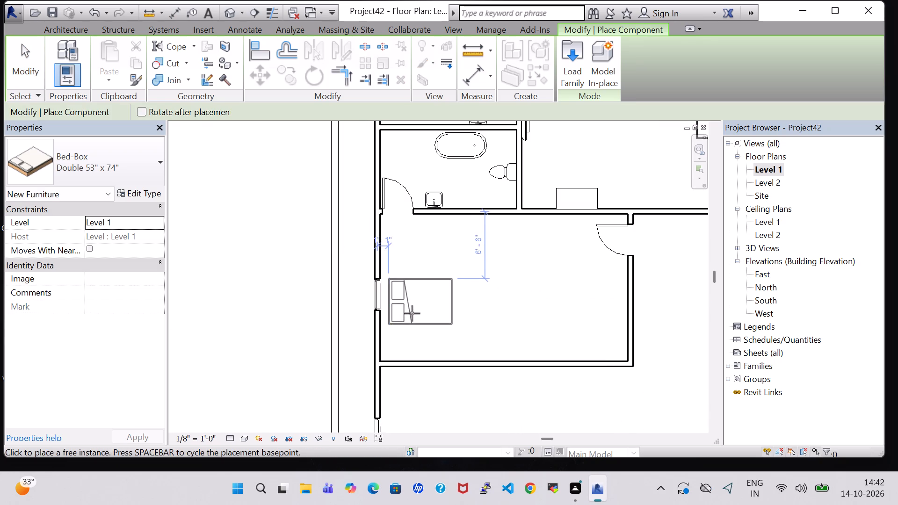
click(406, 309)
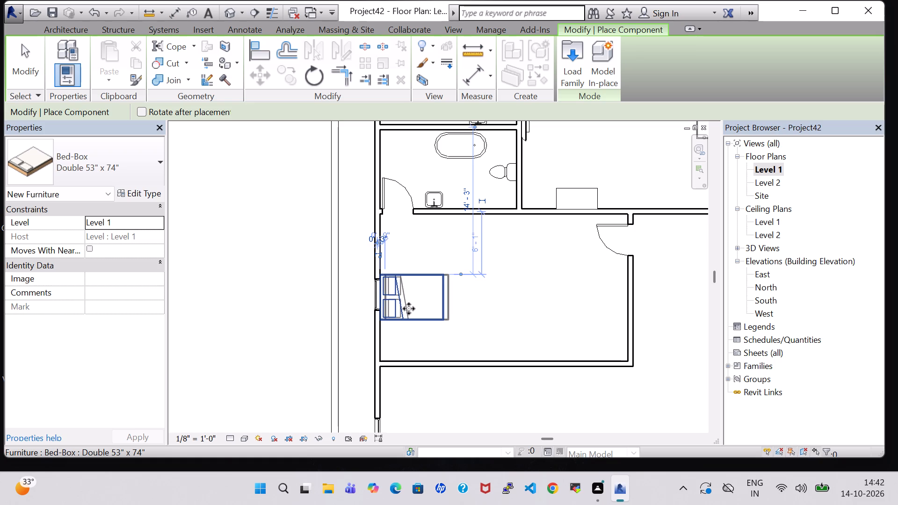
key(Escape)
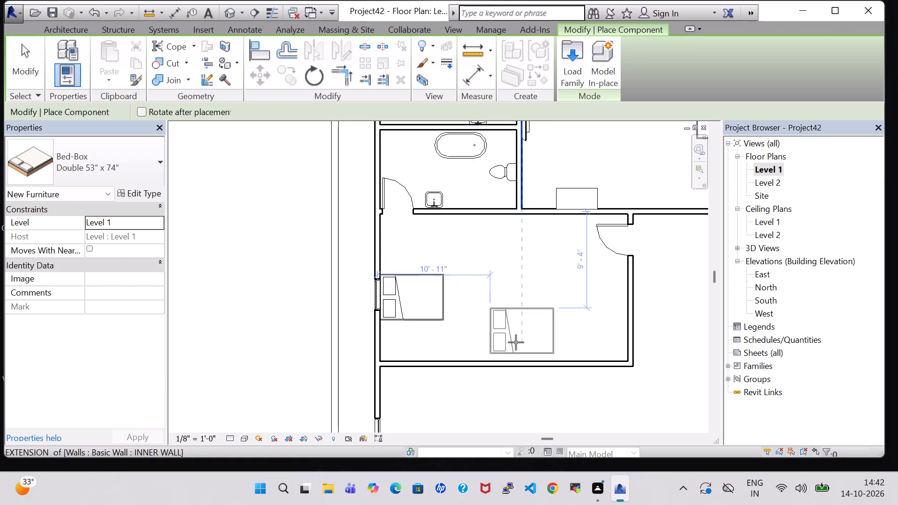
key(Escape)
Rotate the new bed so its headboard faces south and nudge it east to about 10'-6" from the room's west wall.
scroll(509, 325, down, 2)
middle_drag(509, 325, 509, 317)
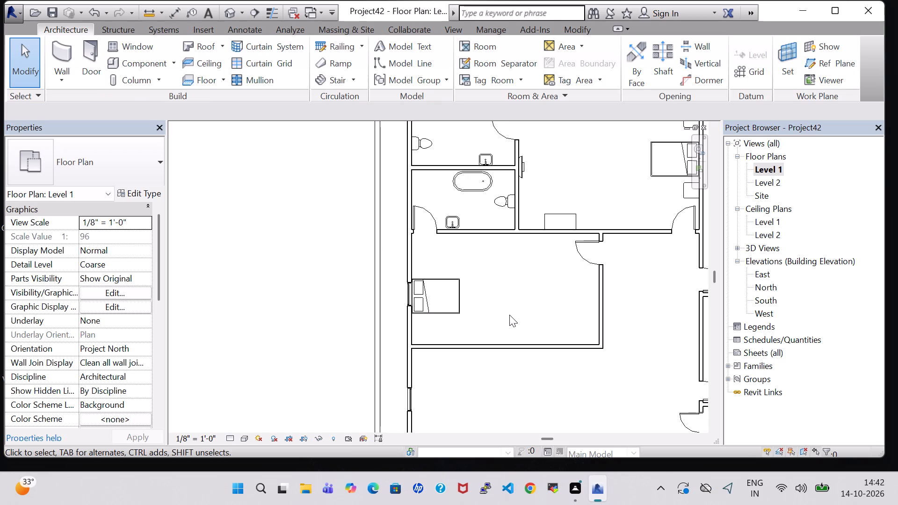
scroll(509, 315, down, 1)
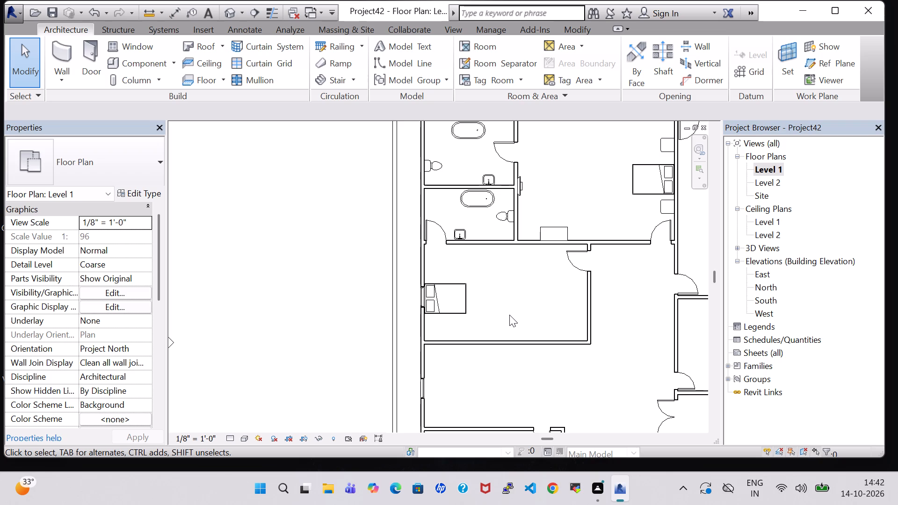
click(471, 296)
key(space)
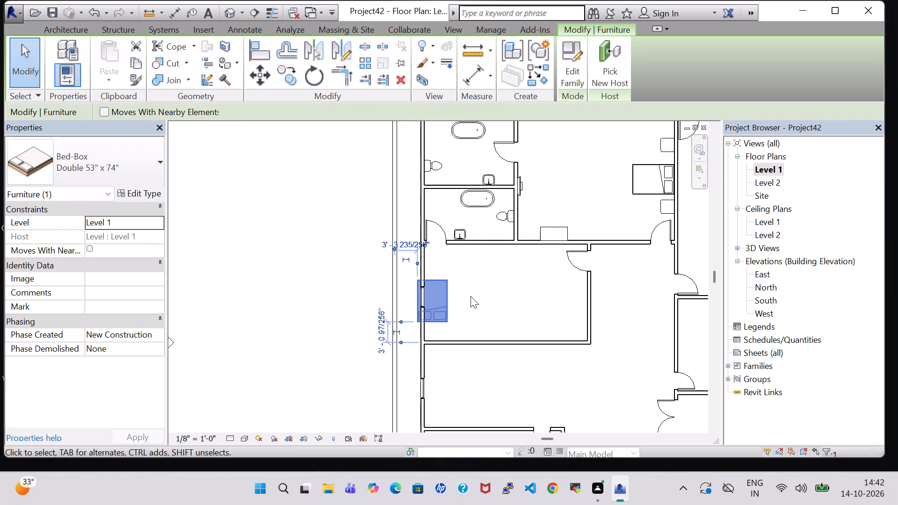
key(Right)
key(Right)
key(Right)
key(Right)
key(Right)
key(Right)
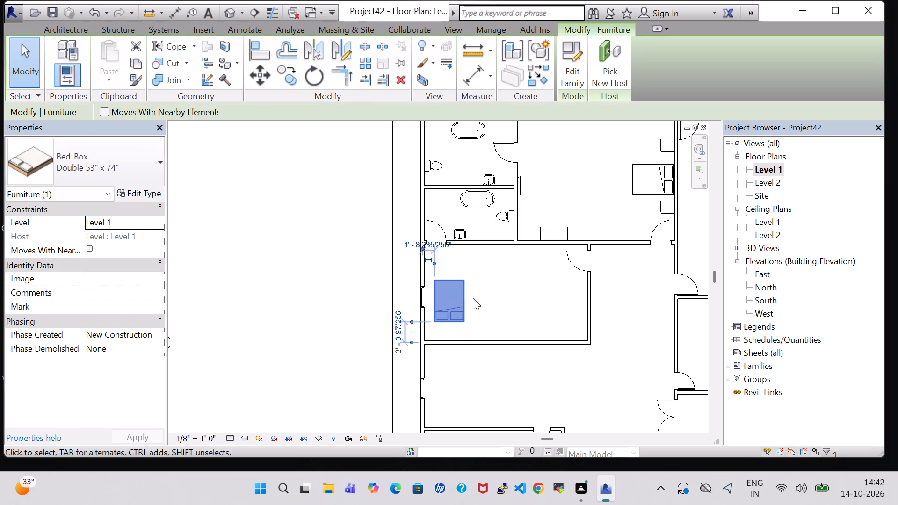
key(Right)
key(Right)
key(Right)
key(Right)
key(Right)
key(Right)
key(Right)
key(Right)
key(Right)
key(Right)
key(Right)
key(Right)
key(Right)
key(Right)
key(Right)
key(Right)
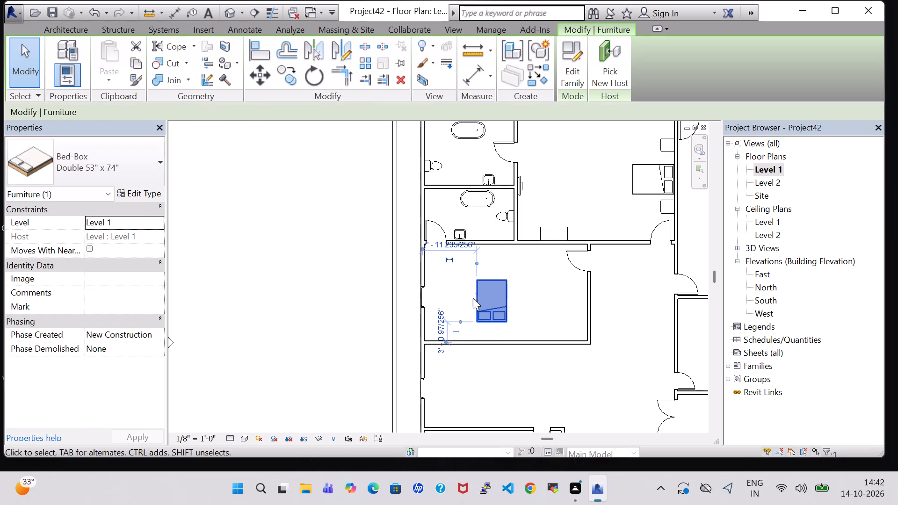
key(Right)
key(Right)
key(Right)
key(Right)
key(Right)
Nudge the rotated bed south until its headboard sits against the room's south wall.
key(Down)
key(Down)
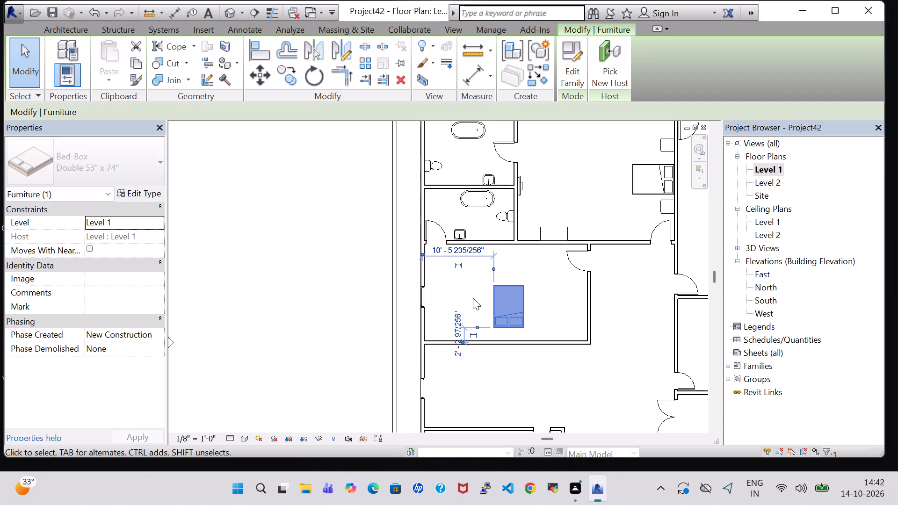
key(Down)
key(Down)
key(Down)
key(Down)
key(Down)
click(558, 303)
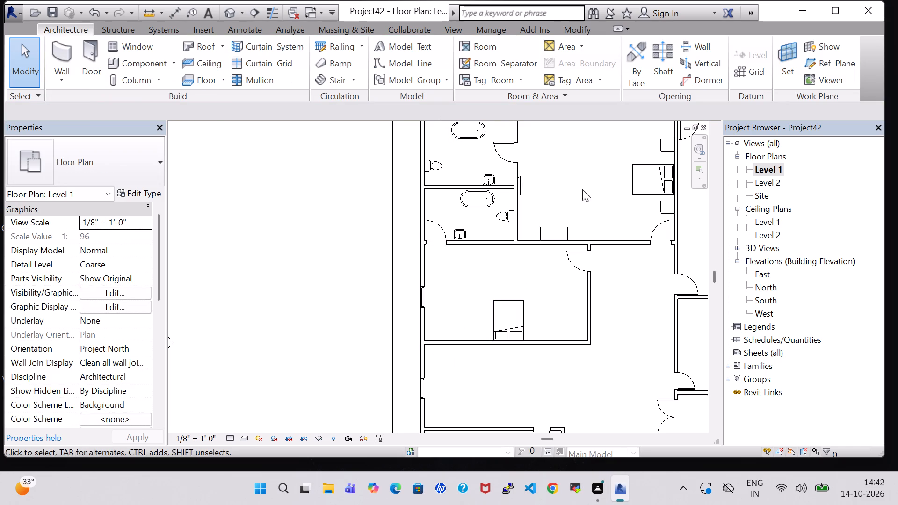
Place two 24" x 24" Table-End tables like the existing ones against the south wall, one on each side of the new bed.
click(659, 209)
right_click(659, 209)
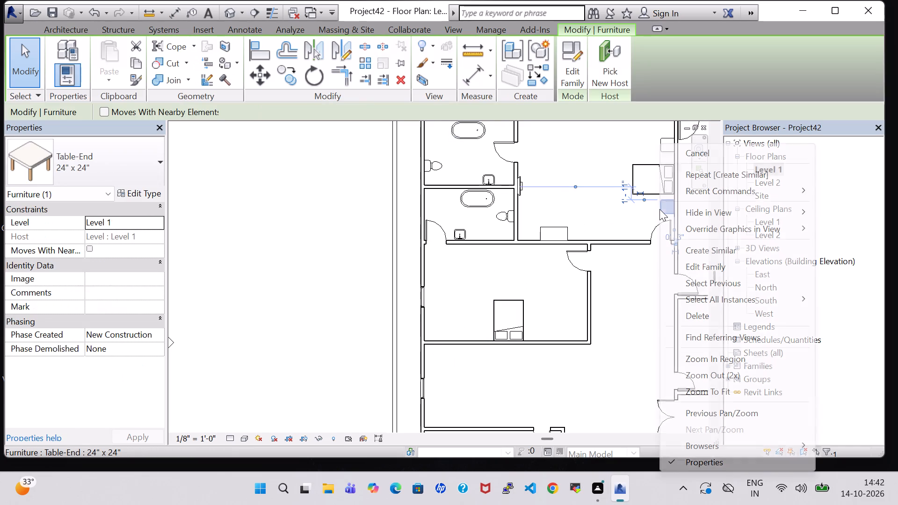
click(742, 252)
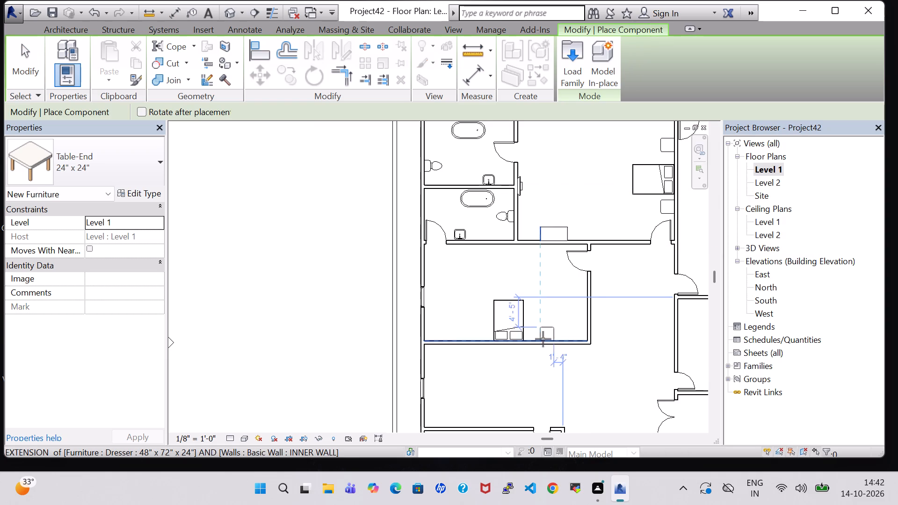
scroll(543, 339, up, 7)
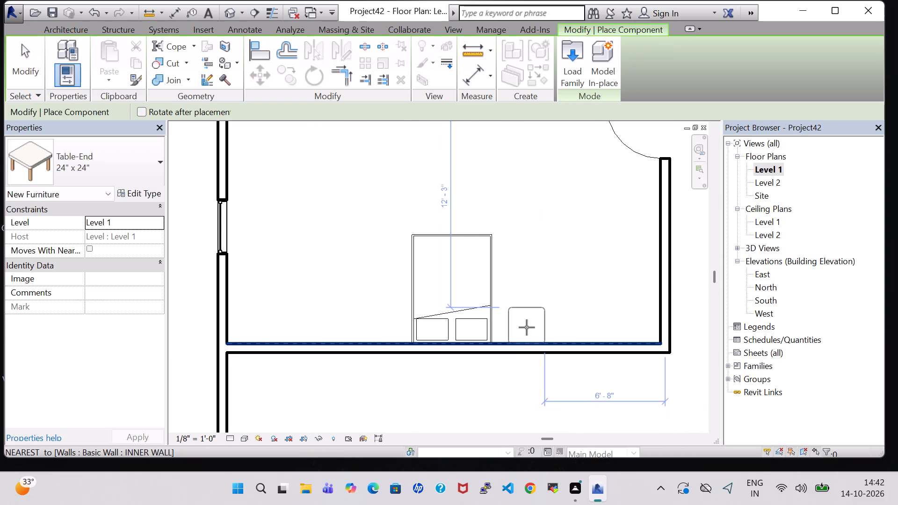
click(518, 322)
scroll(536, 305, down, 8)
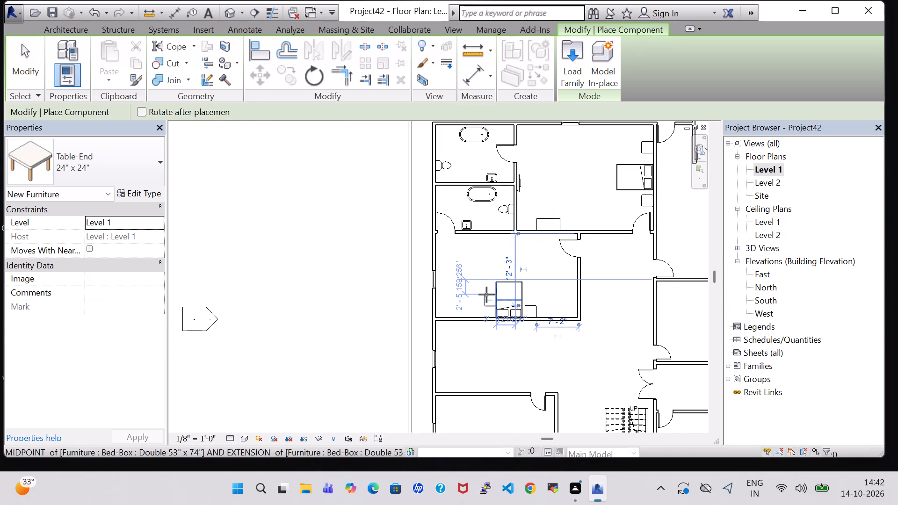
scroll(484, 299, up, 5)
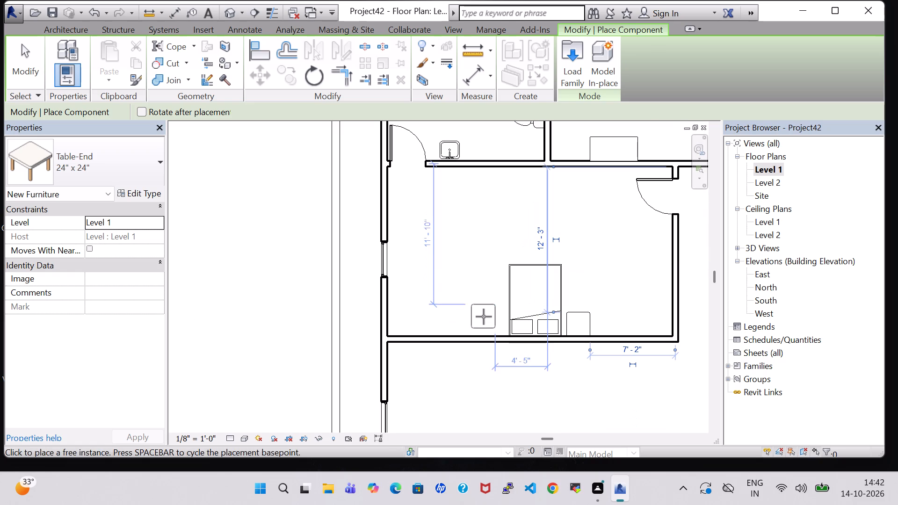
click(484, 320)
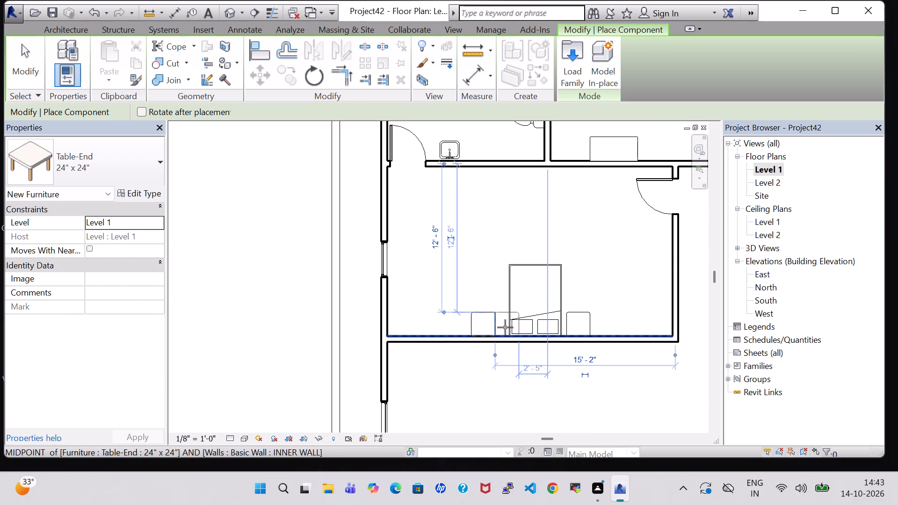
key(Escape)
key(Escape)
click(590, 315)
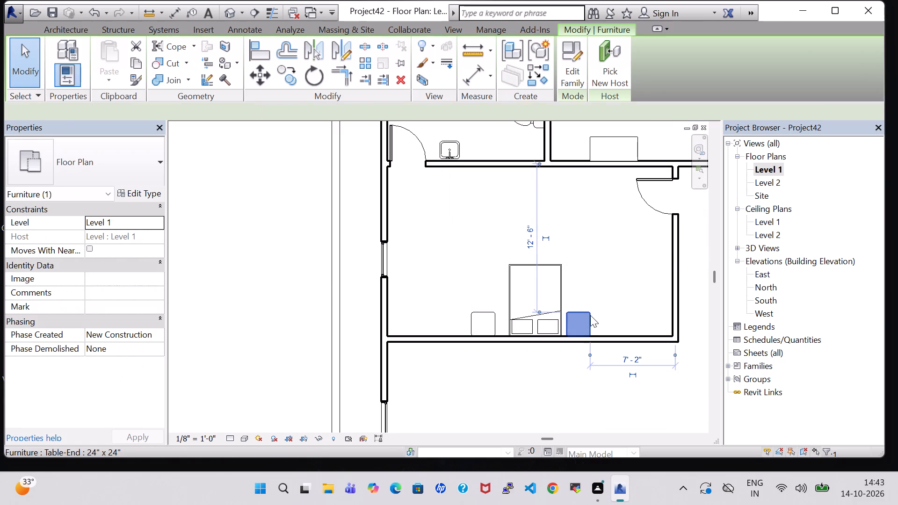
click(611, 315)
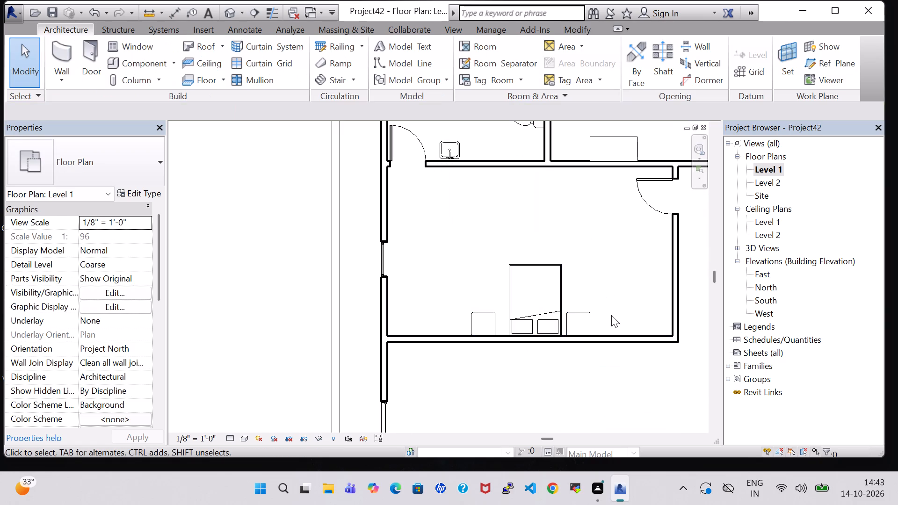
Place a rotated 48" x 72" x 24" Dresser against the same room's east wall, south of the door, about 7'-7" from the north wall.
scroll(579, 232, down, 1)
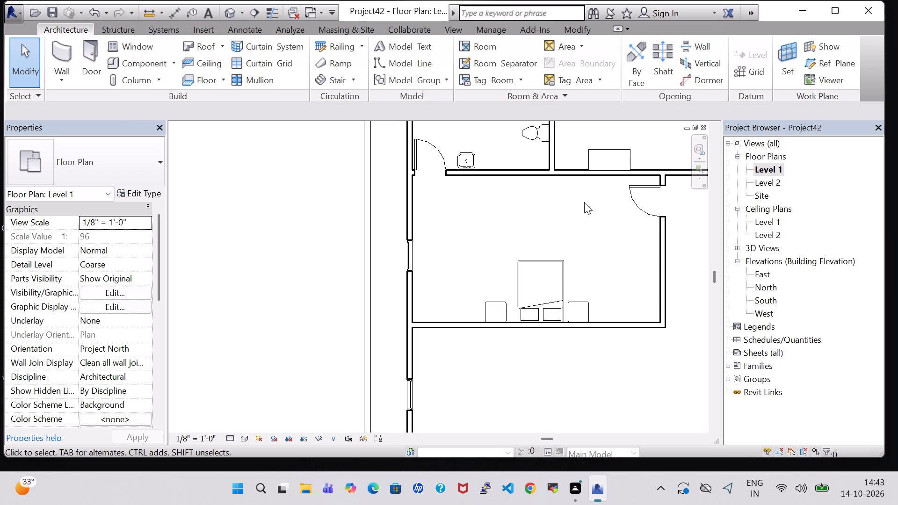
click(593, 160)
right_click(593, 160)
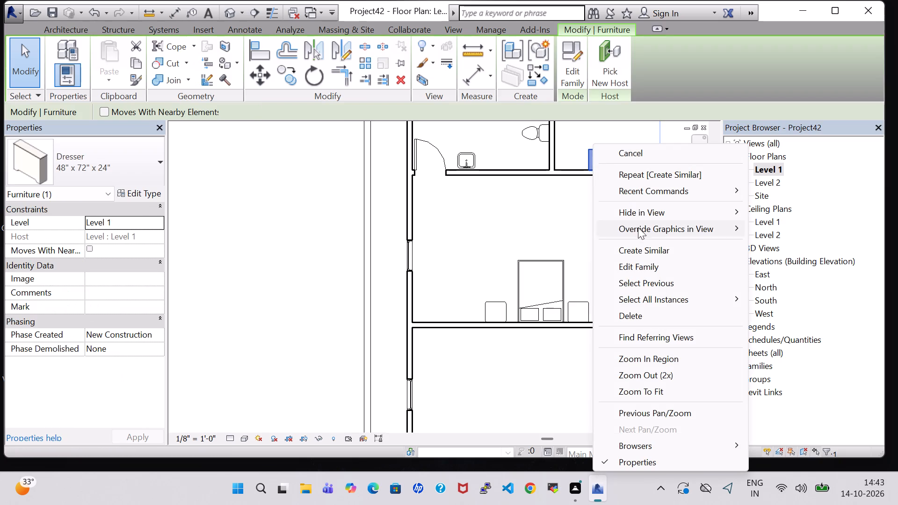
click(651, 246)
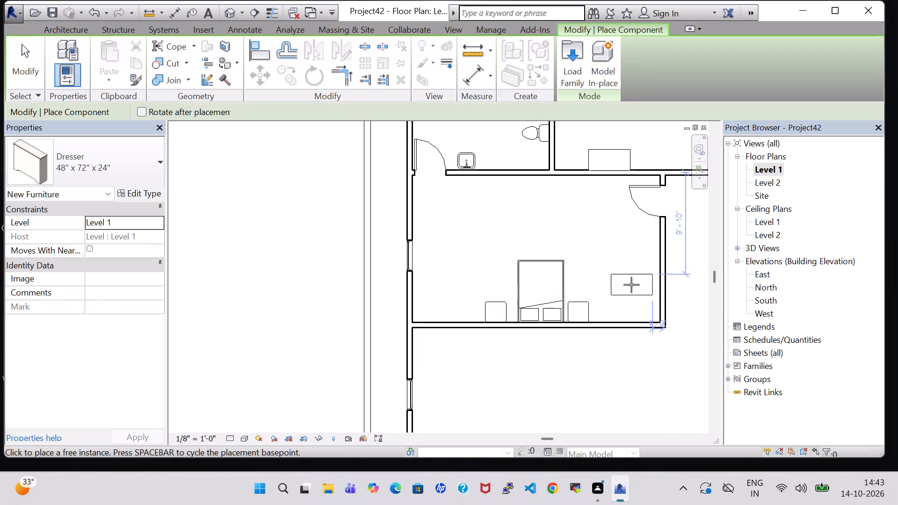
key(space)
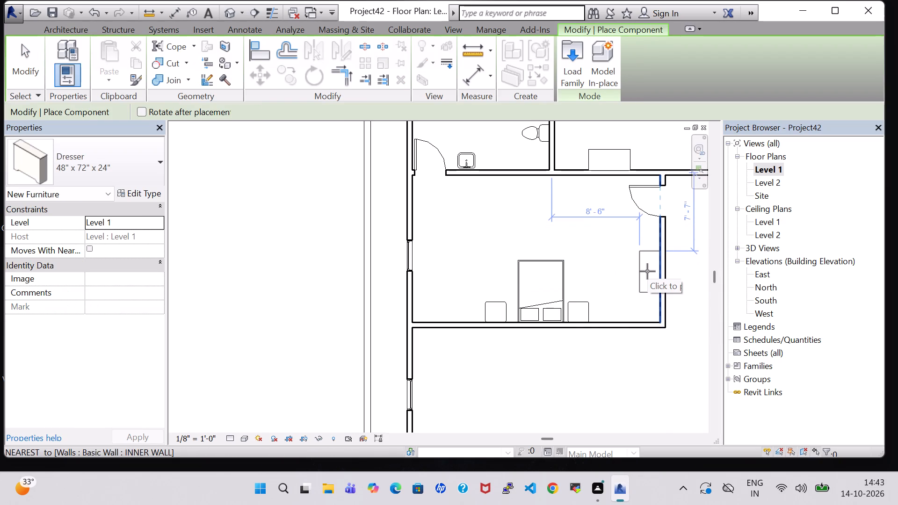
click(647, 271)
key(Escape)
key(Escape)
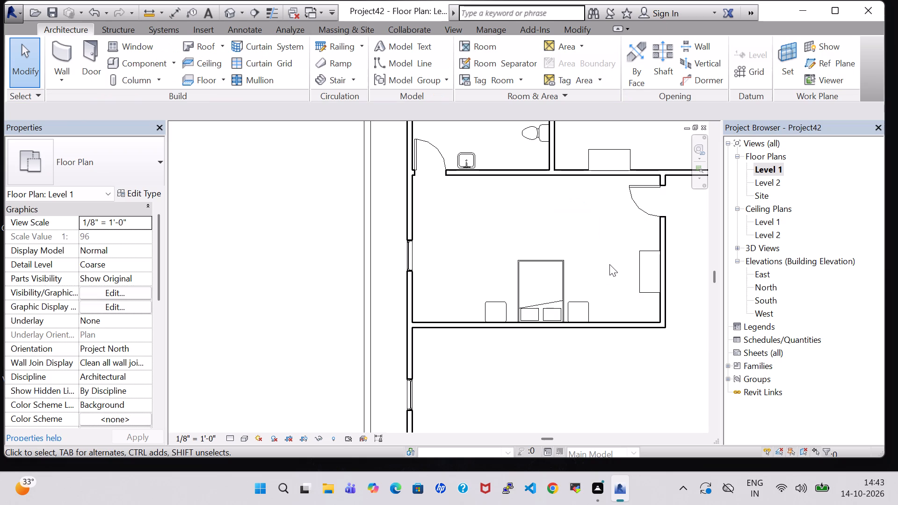
Start loading a component family and examine the US Imperial library's Plumbing > MEP > Fixtures folders for kitchen equipment.
scroll(609, 264, down, 1)
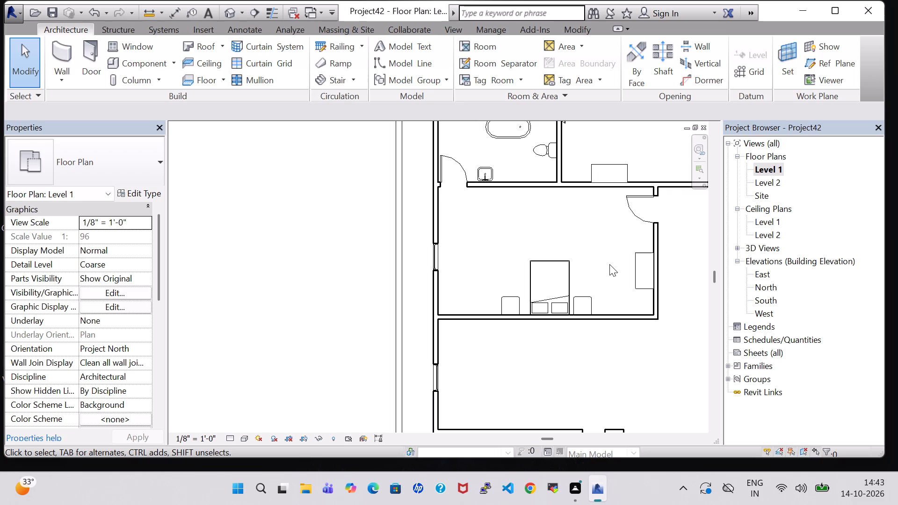
click(580, 237)
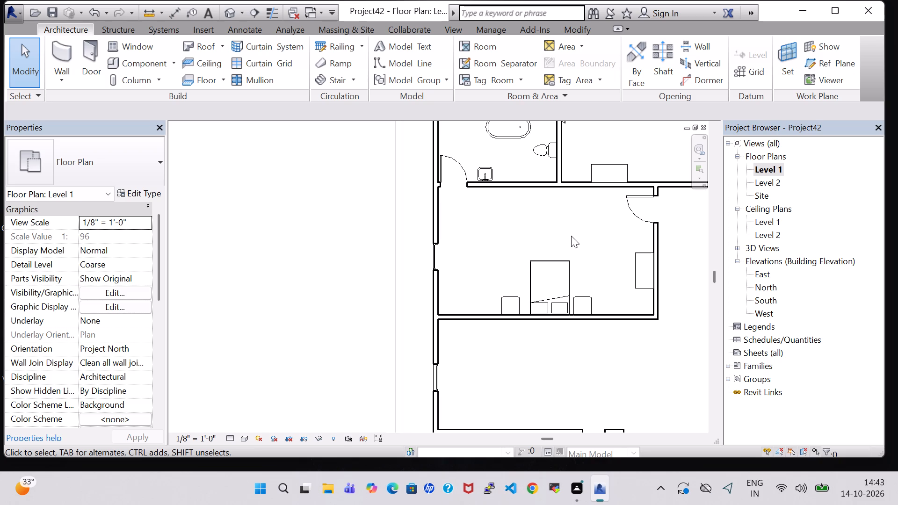
scroll(572, 238, down, 2)
middle_drag(580, 346, 551, 245)
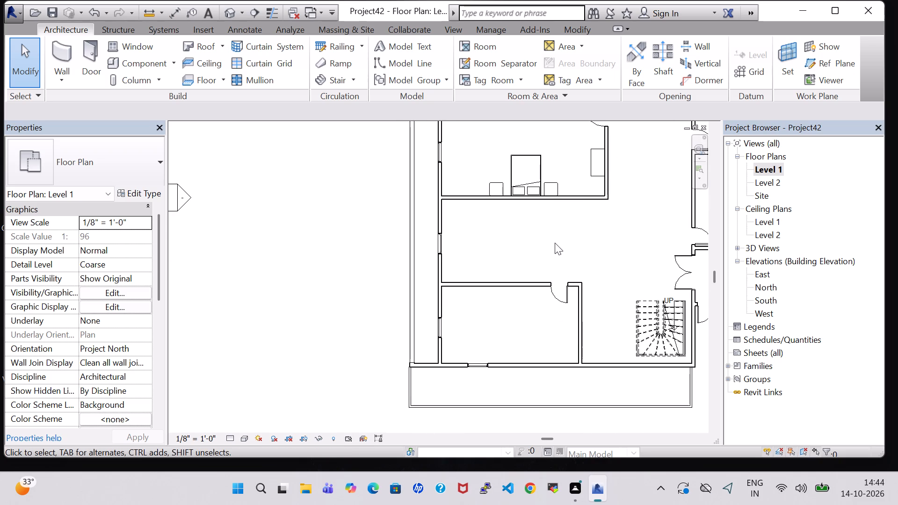
click(131, 68)
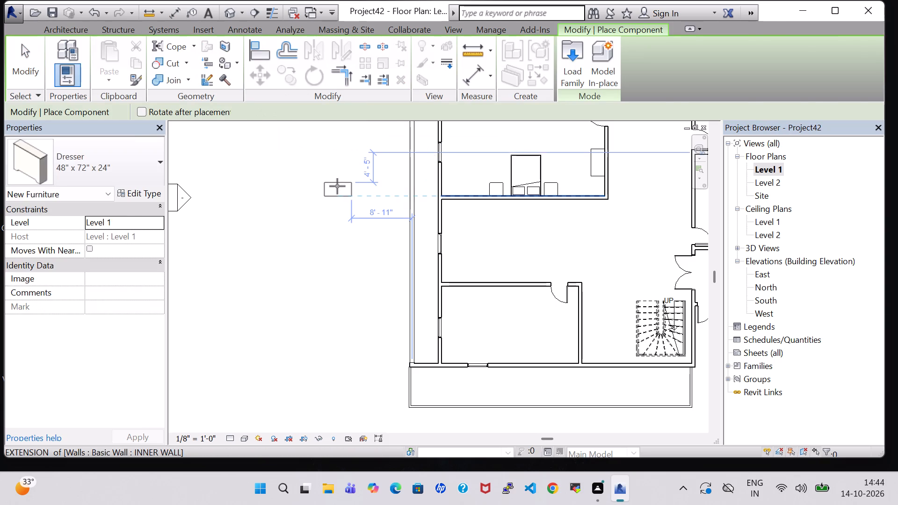
key(Escape)
click(130, 68)
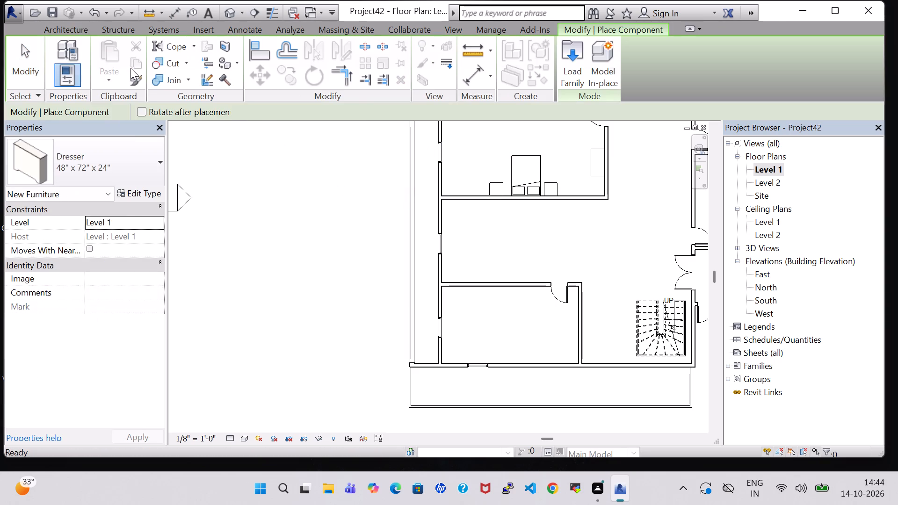
click(576, 53)
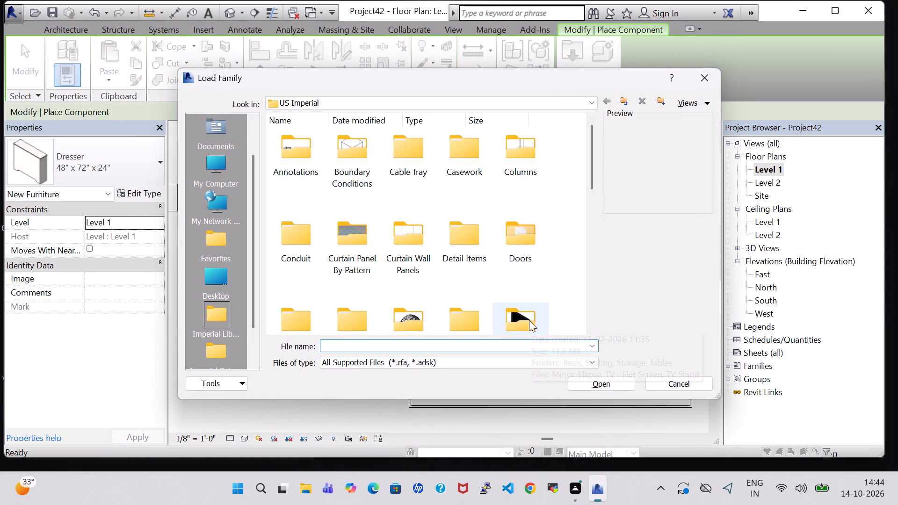
click(529, 320)
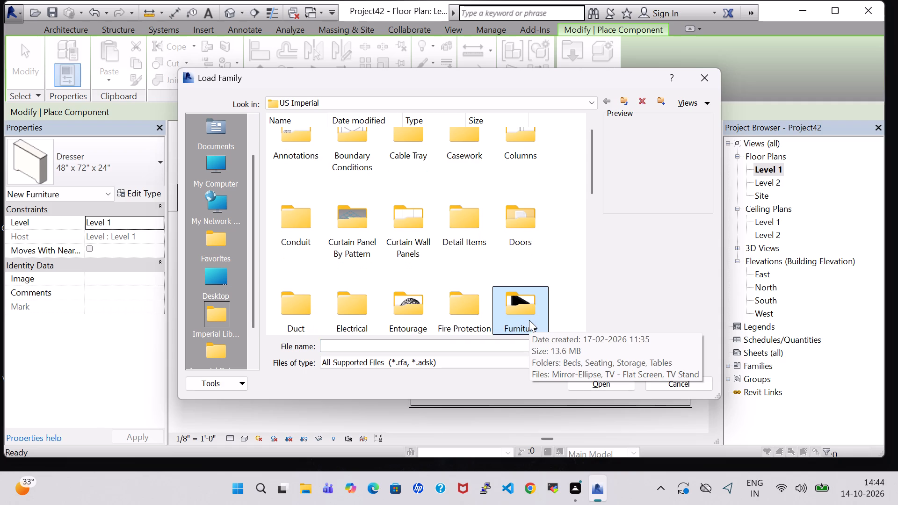
scroll(529, 320, down, 3)
scroll(494, 276, down, 2)
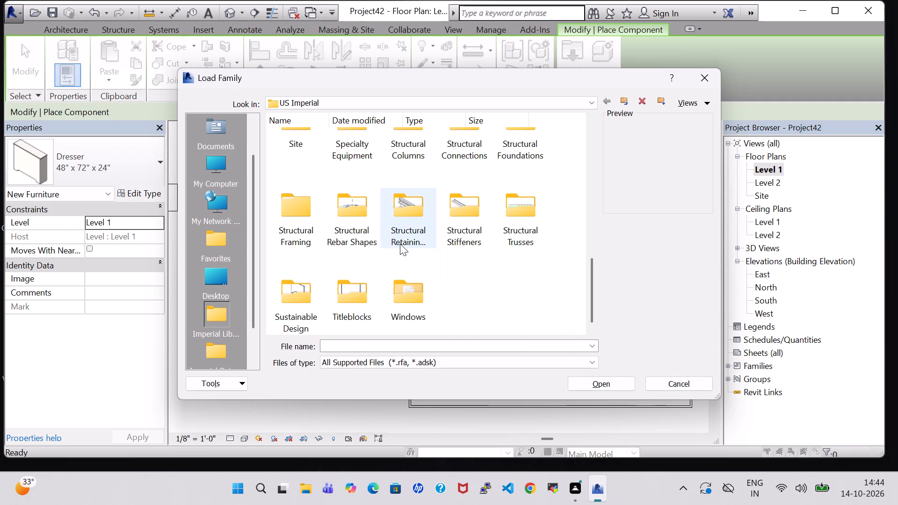
scroll(400, 247, down, 2)
click(515, 217)
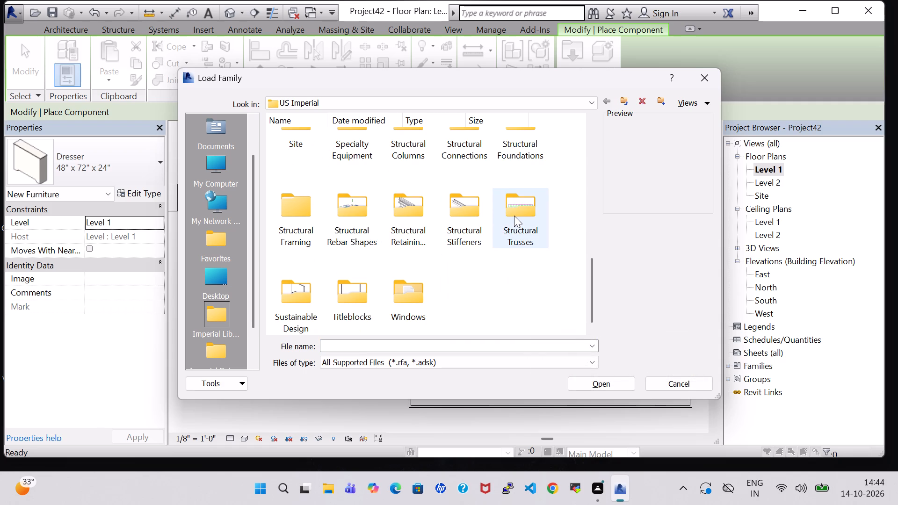
key(p)
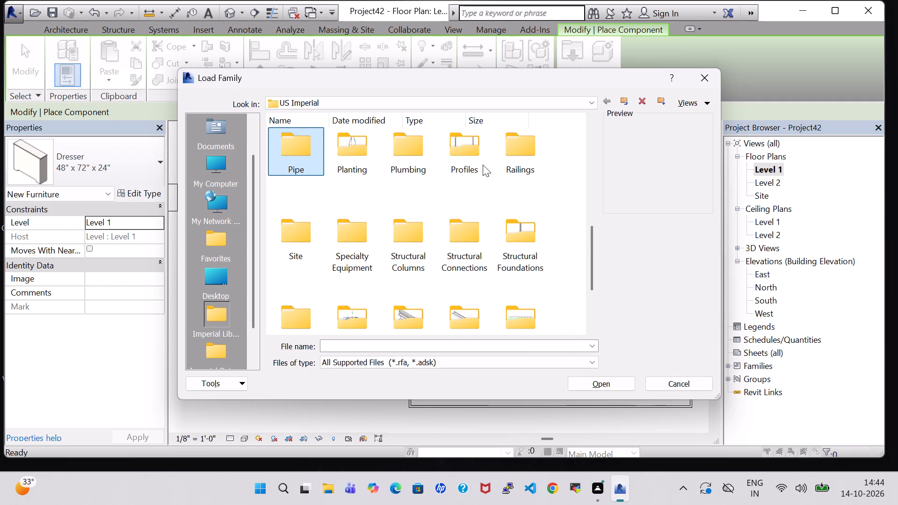
double_click(419, 164)
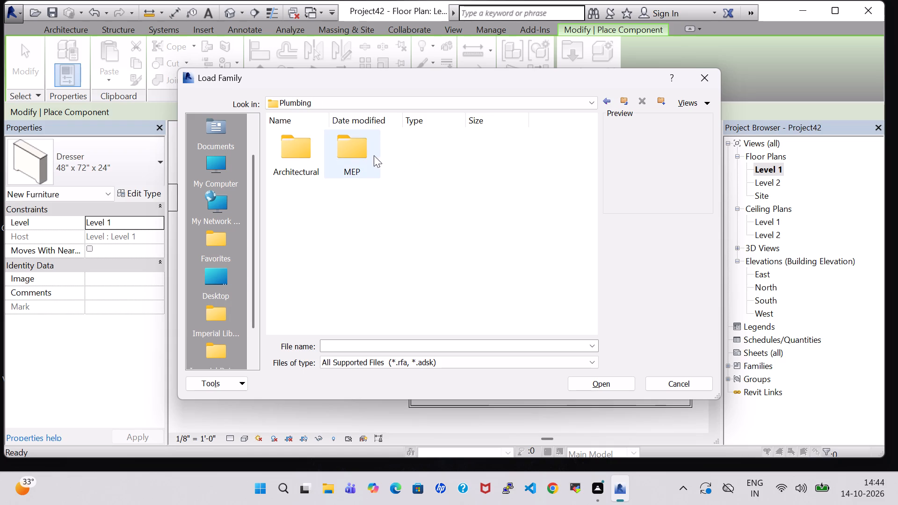
double_click(355, 154)
click(340, 162)
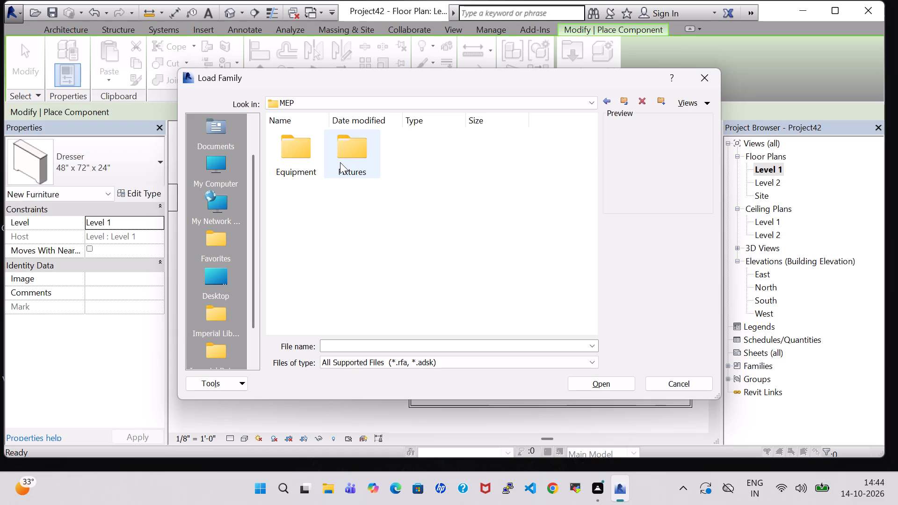
click(340, 162)
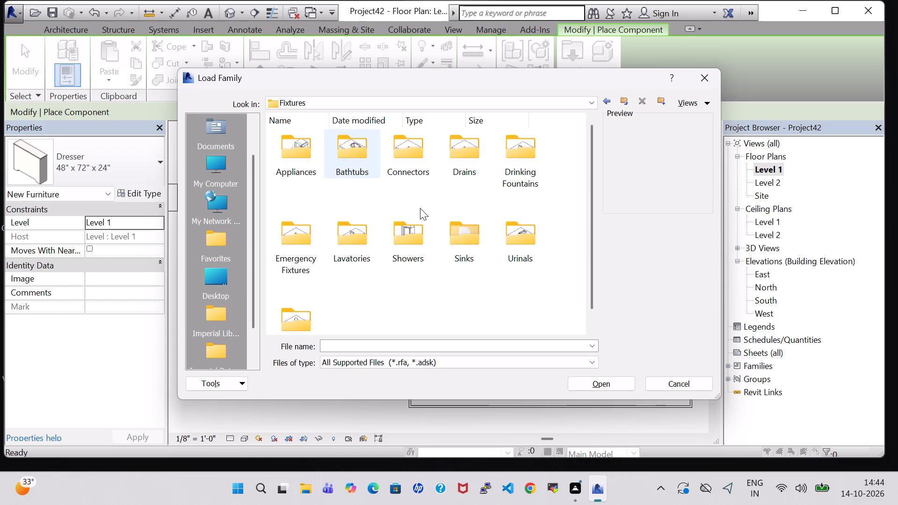
scroll(420, 212, down, 1)
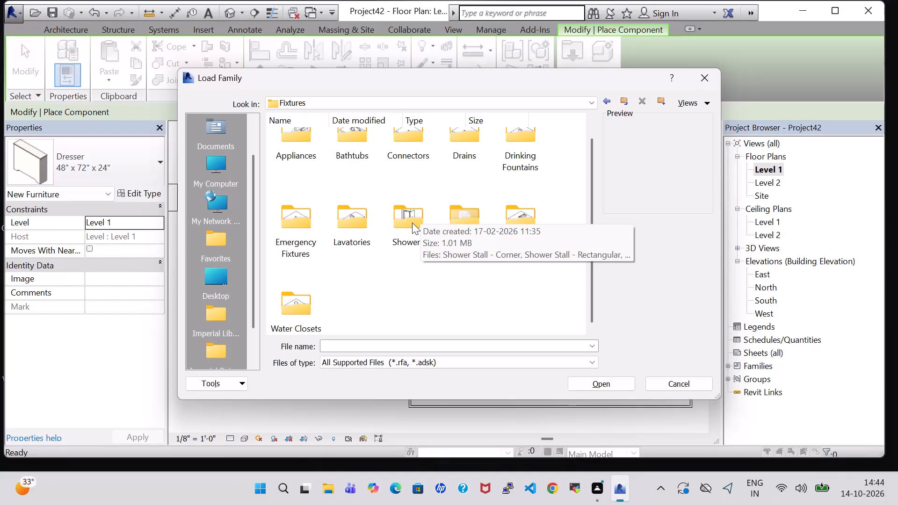
scroll(412, 223, up, 1)
scroll(406, 235, down, 2)
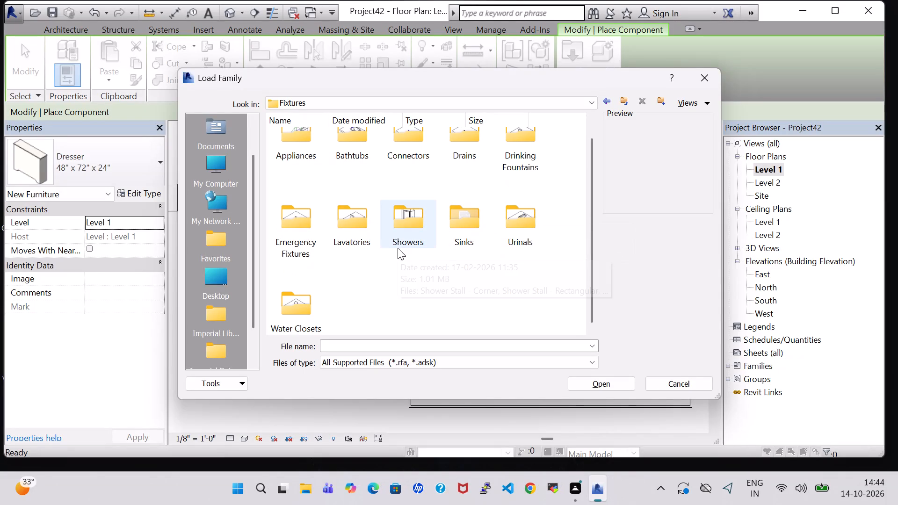
scroll(398, 248, down, 2)
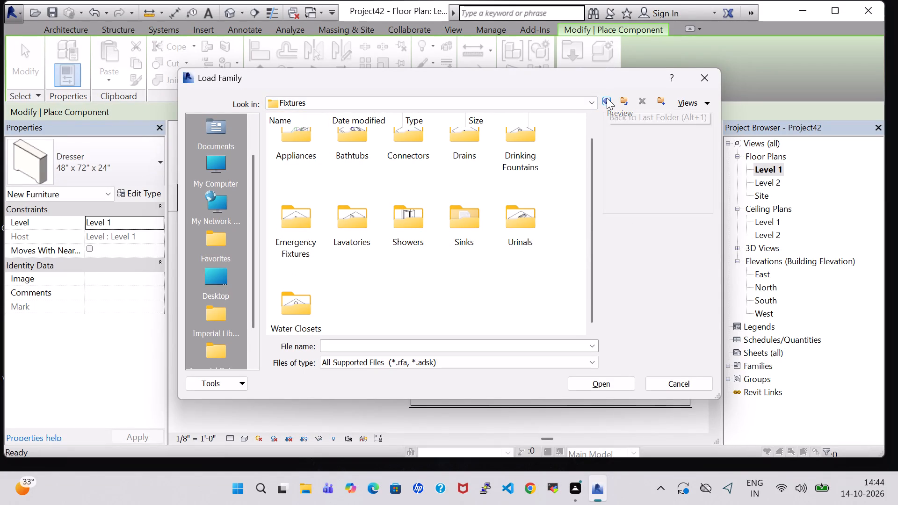
click(607, 98)
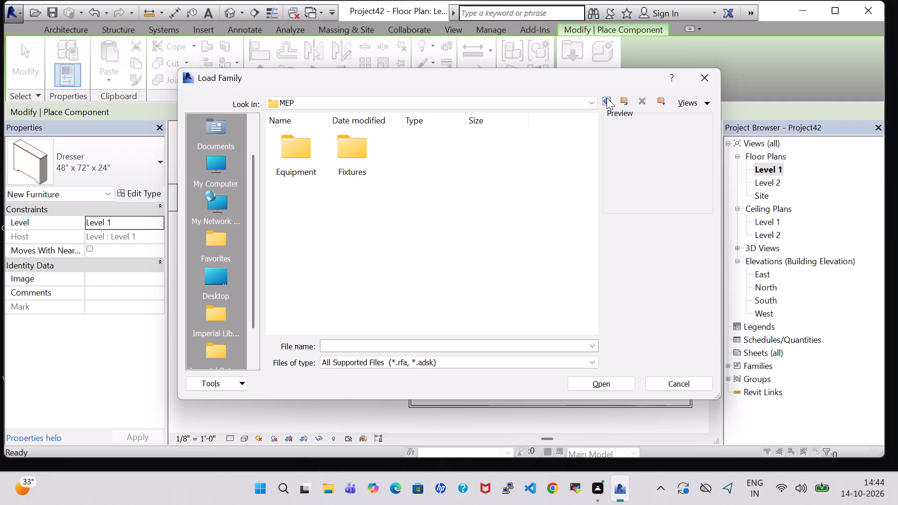
double_click(336, 151)
scroll(350, 198, down, 1)
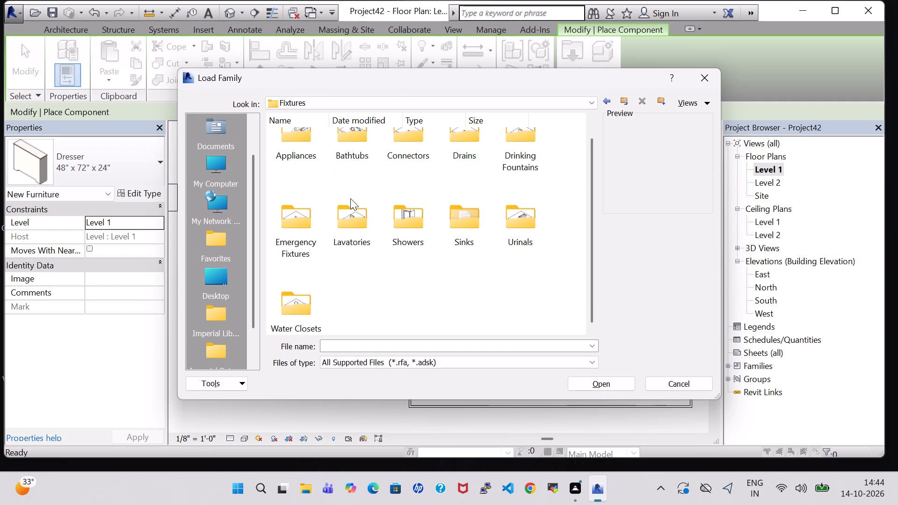
scroll(350, 198, up, 1)
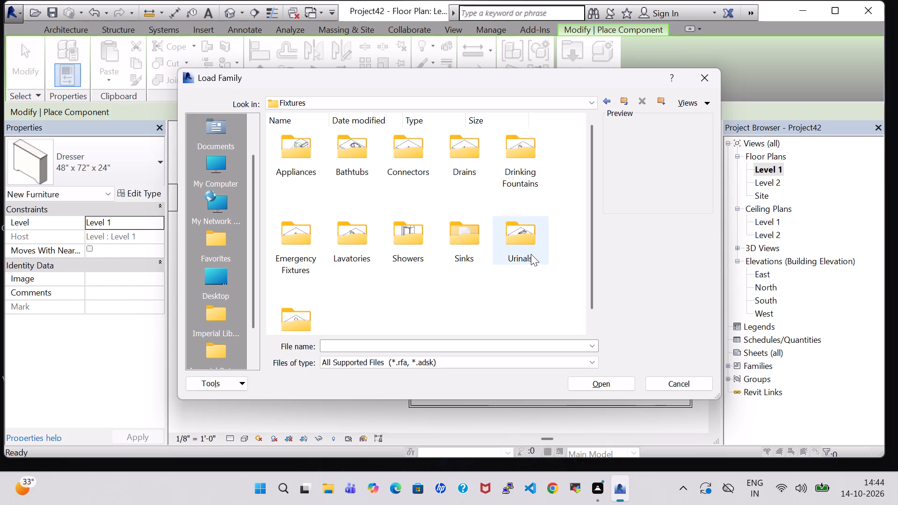
click(607, 98)
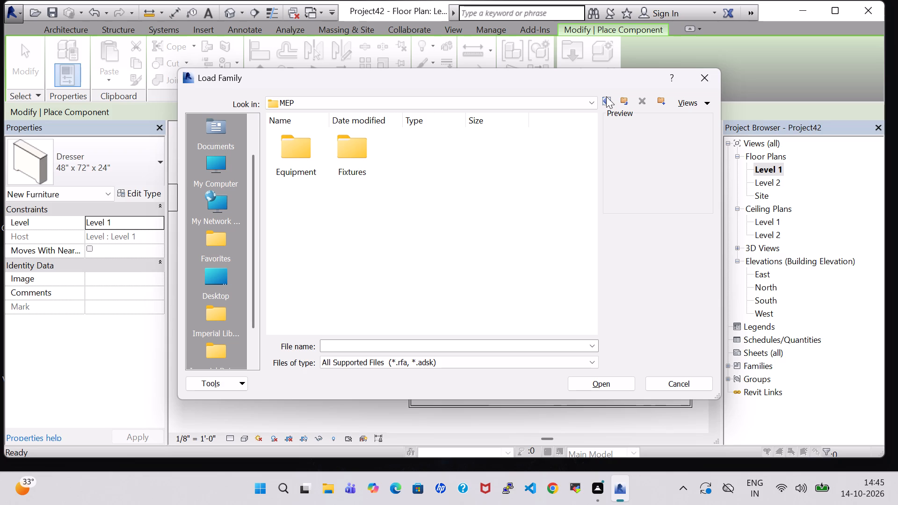
double_click(356, 169)
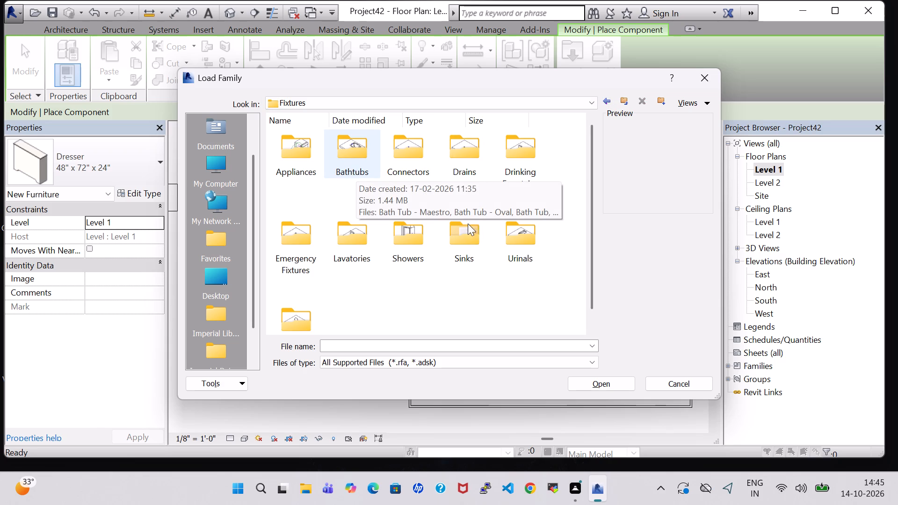
click(608, 106)
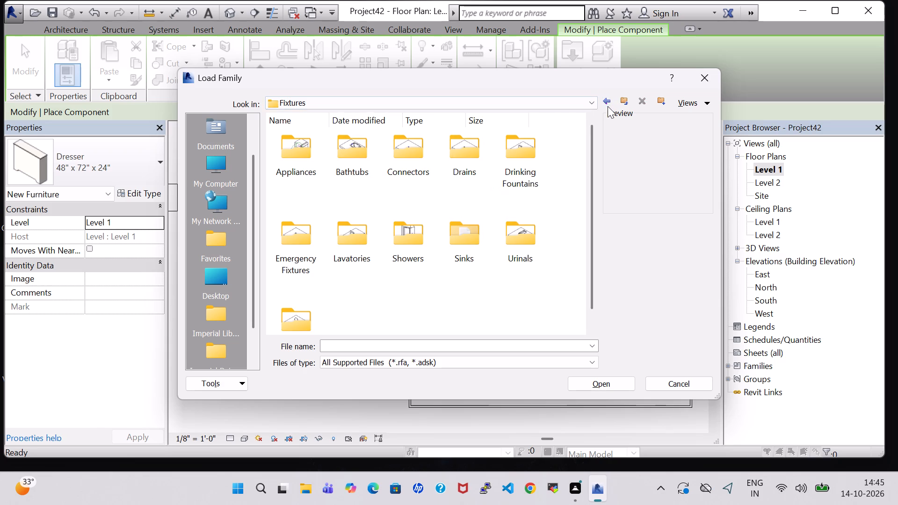
click(608, 105)
scroll(378, 215, down, 1)
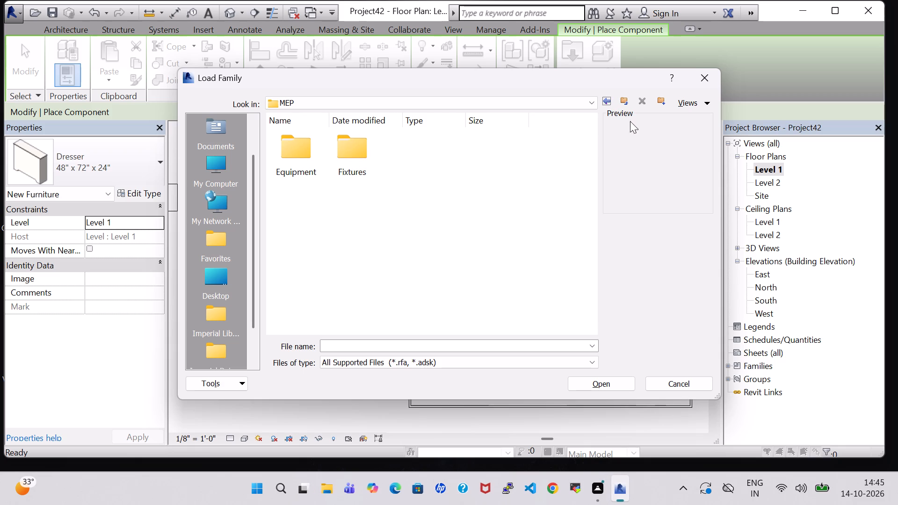
click(610, 99)
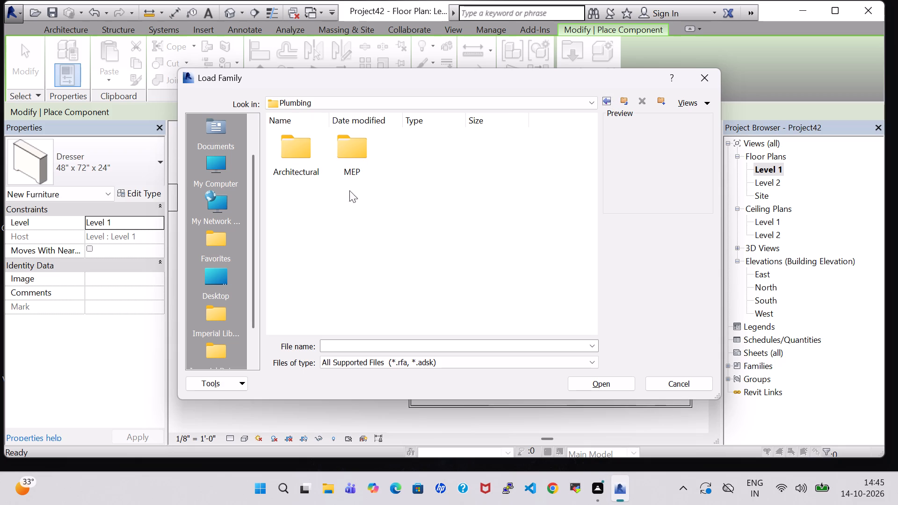
click(607, 99)
Load the Kitchenette - Small family from the library's Specialty Equipment > Domestic folder.
scroll(525, 164, down, 3)
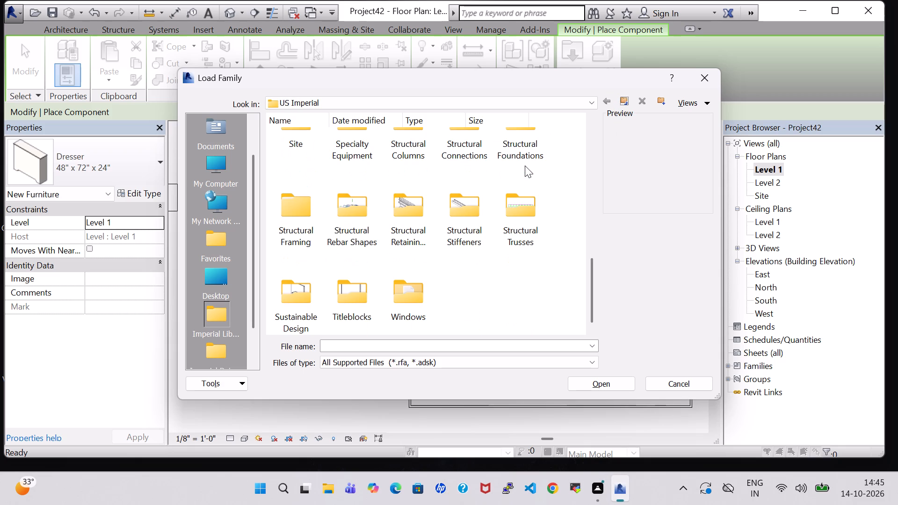
scroll(525, 166, down, 2)
click(369, 203)
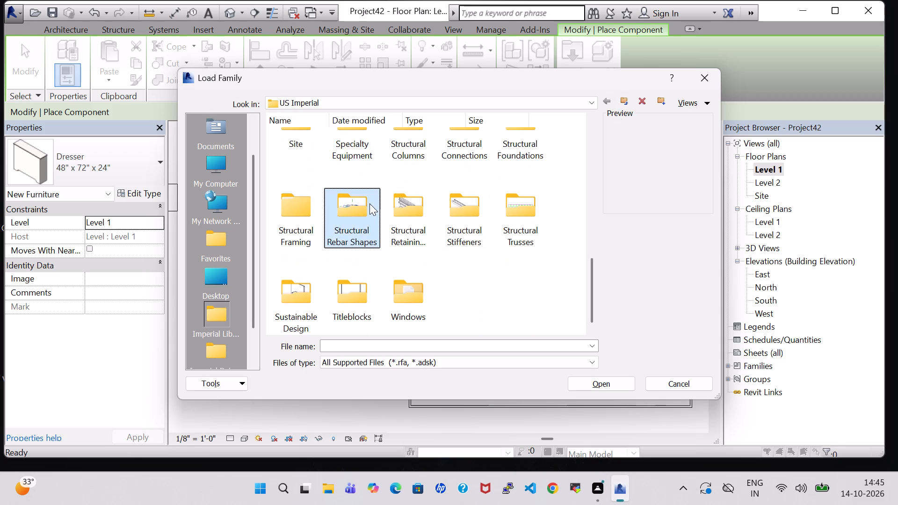
key(s)
double_click(360, 153)
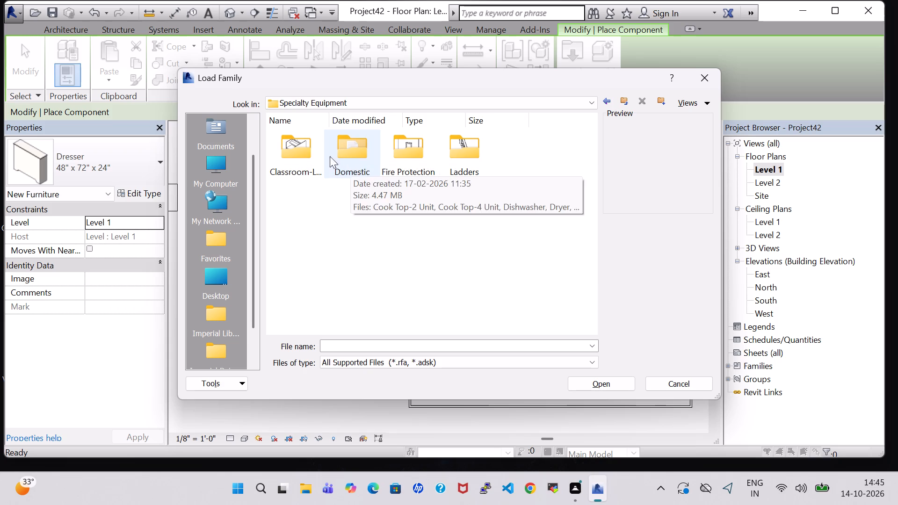
double_click(355, 159)
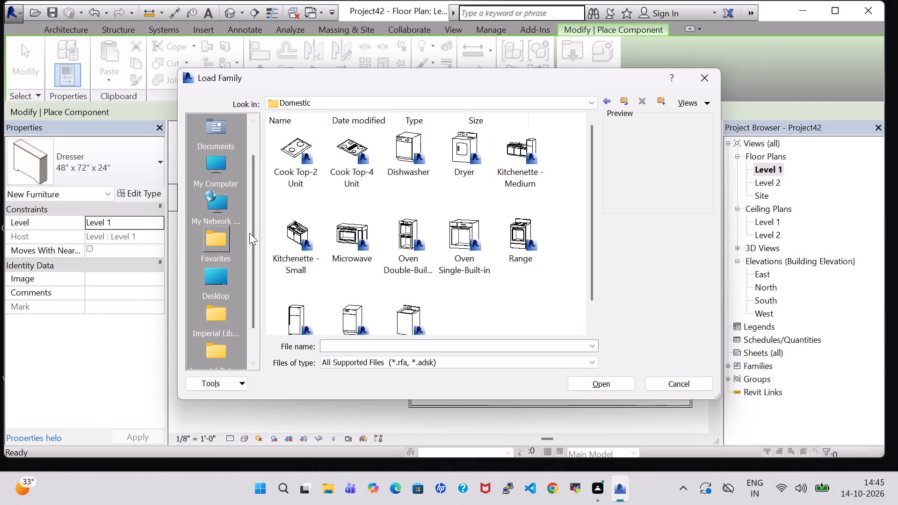
click(288, 241)
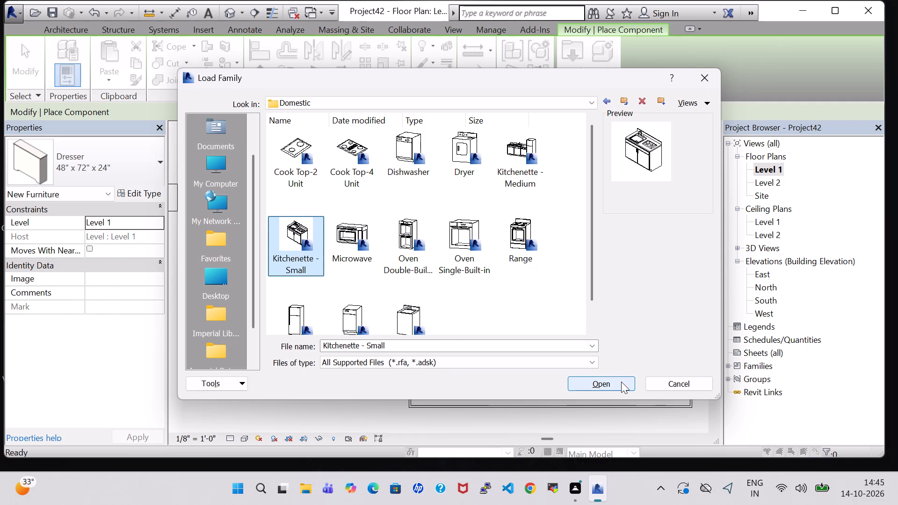
click(621, 382)
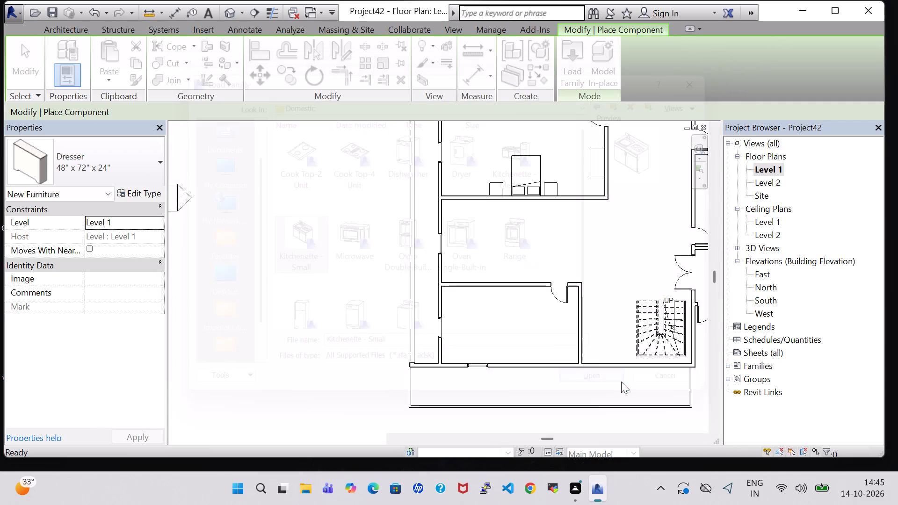
Place the 54" Kitchenette - Small, rotated, against the southwest room's west wall at its window, about 4'-1 1/2" from the north wall.
key(space)
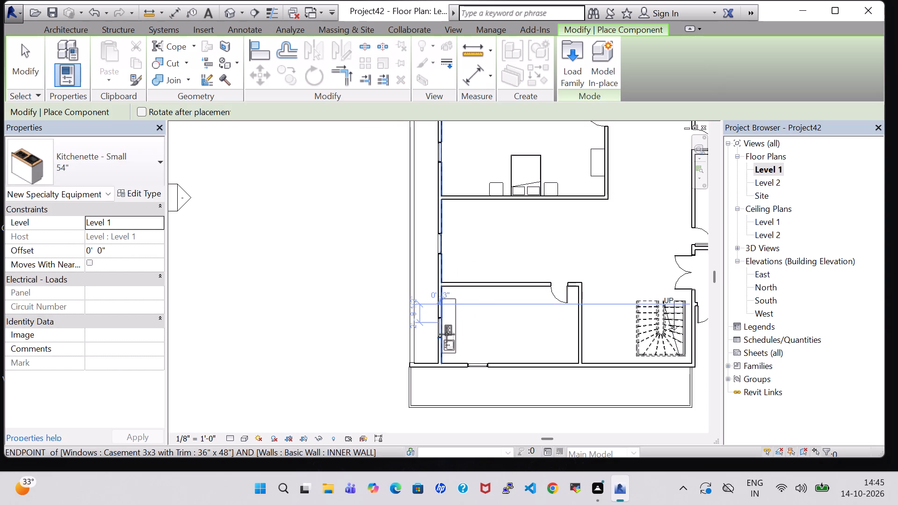
scroll(447, 334, up, 3)
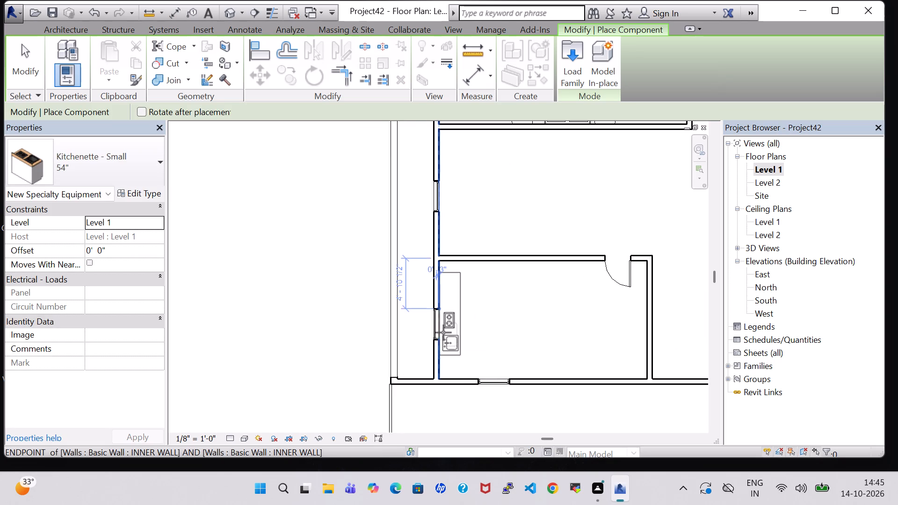
click(444, 327)
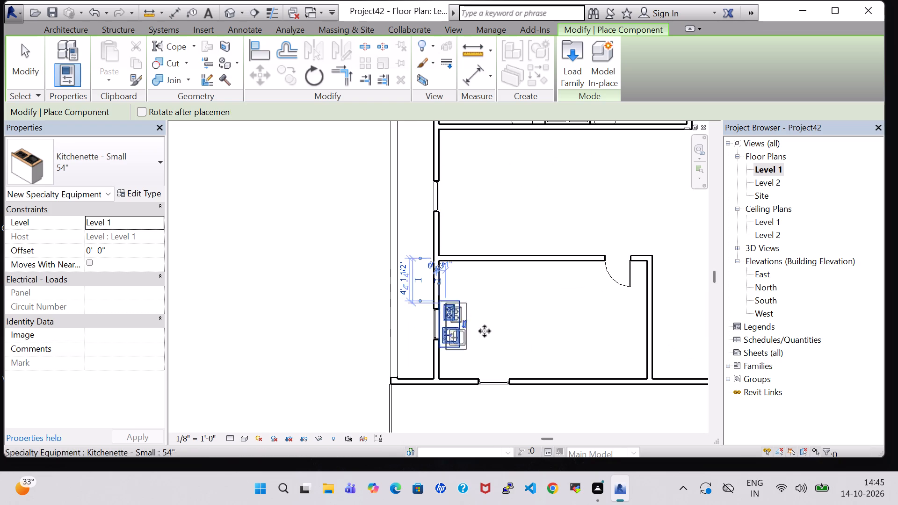
key(Escape)
key(Escape)
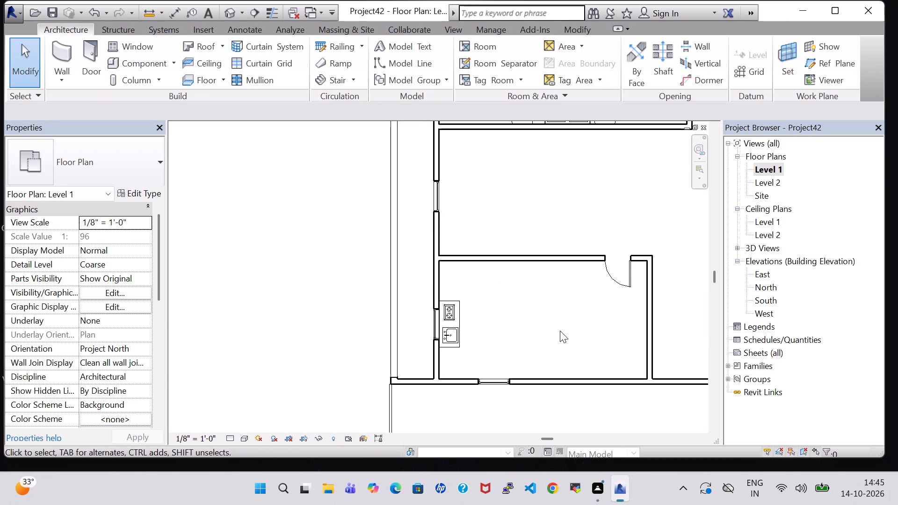
scroll(560, 331, down, 1)
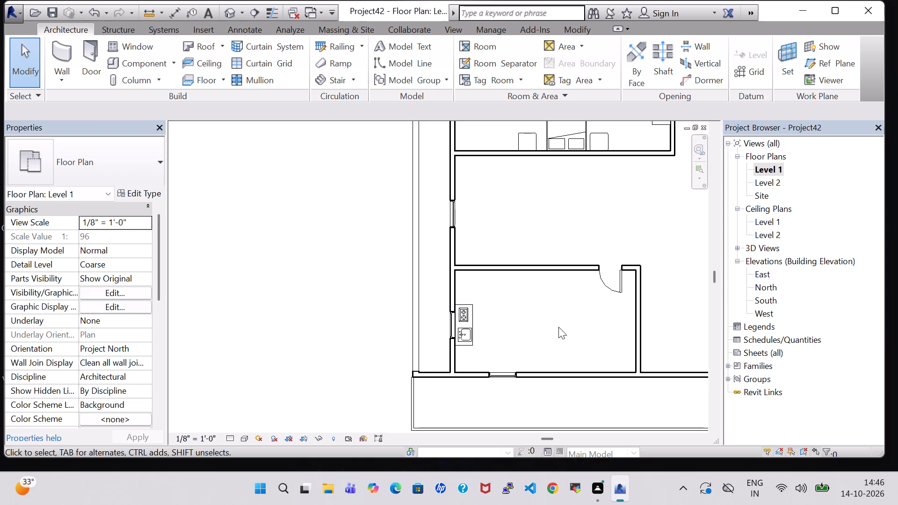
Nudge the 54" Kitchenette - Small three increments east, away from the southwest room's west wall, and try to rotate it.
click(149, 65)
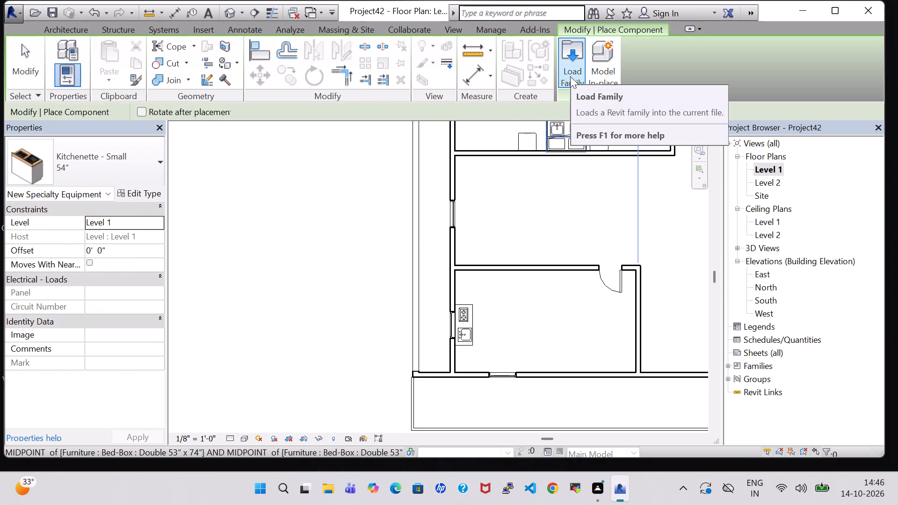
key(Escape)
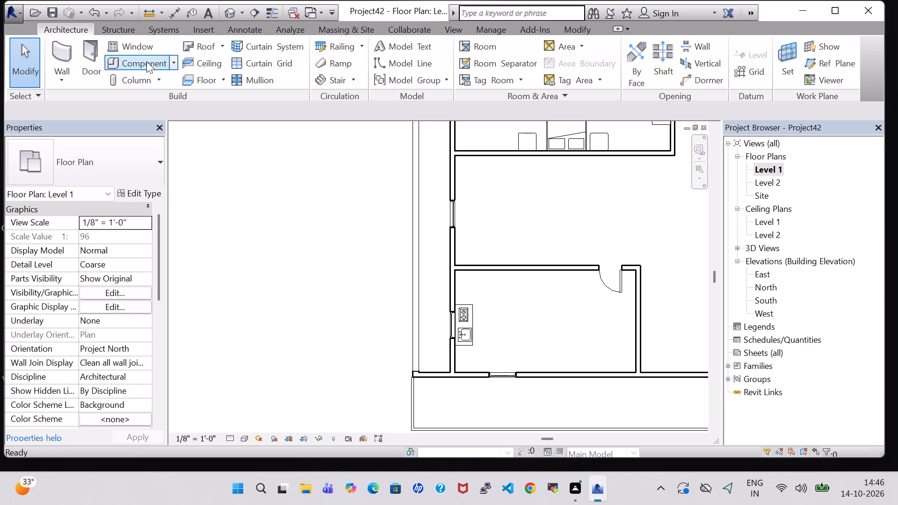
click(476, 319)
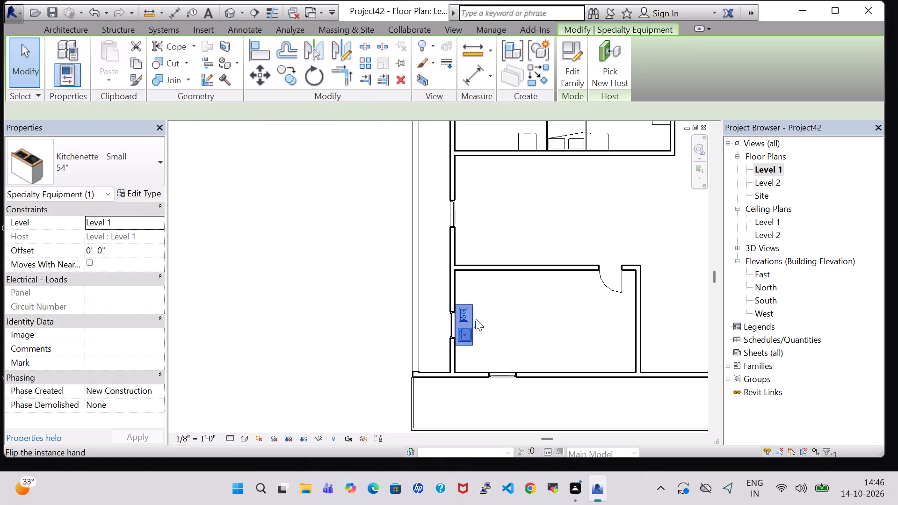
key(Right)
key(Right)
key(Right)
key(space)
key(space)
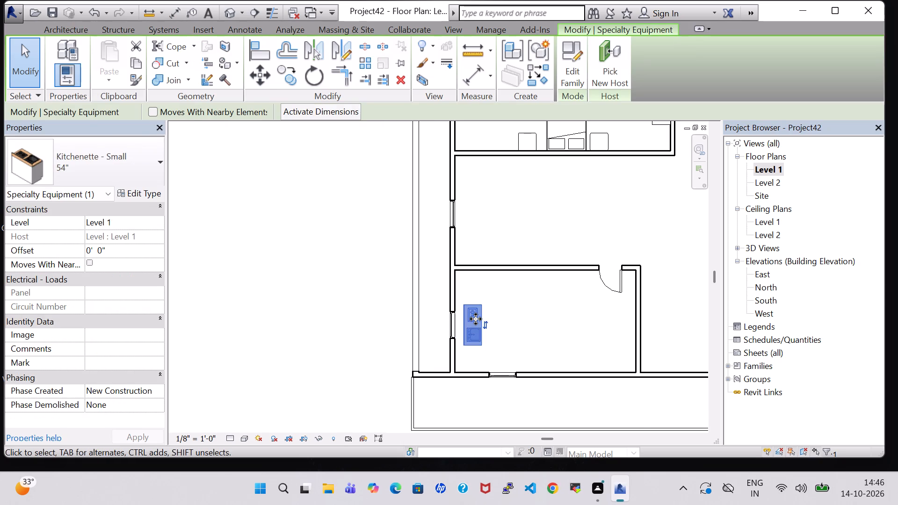
Create a similar 54" Kitchenette - Small, rotated, against the same room's south wall at its window, about 3'-4" from the west wall.
right_click(476, 319)
key(Delete)
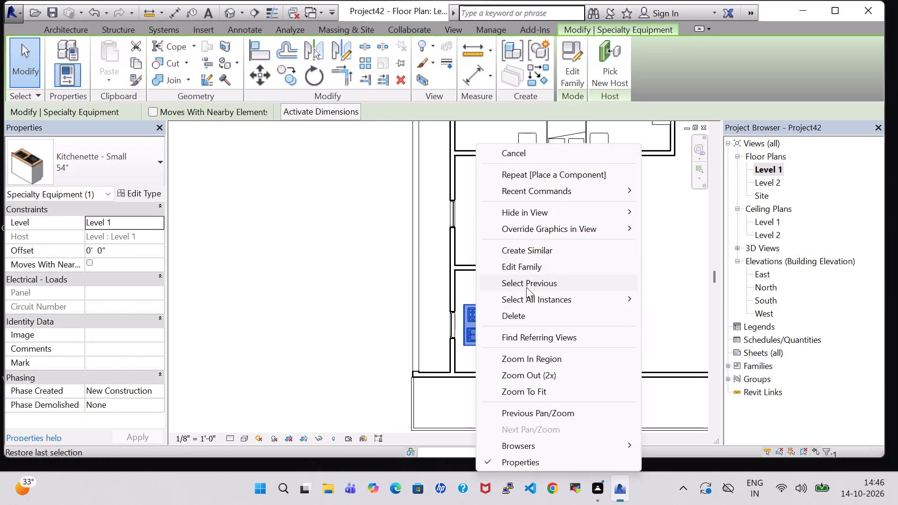
click(524, 253)
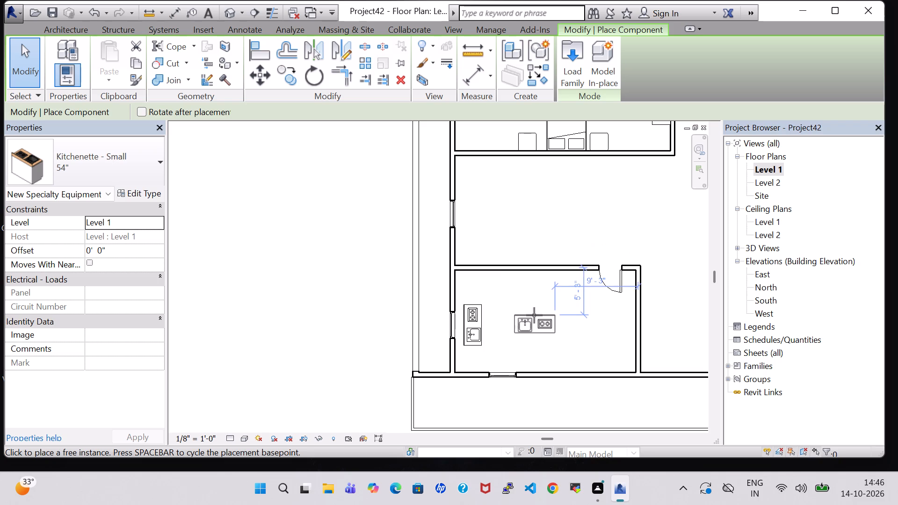
key(space)
key(space)
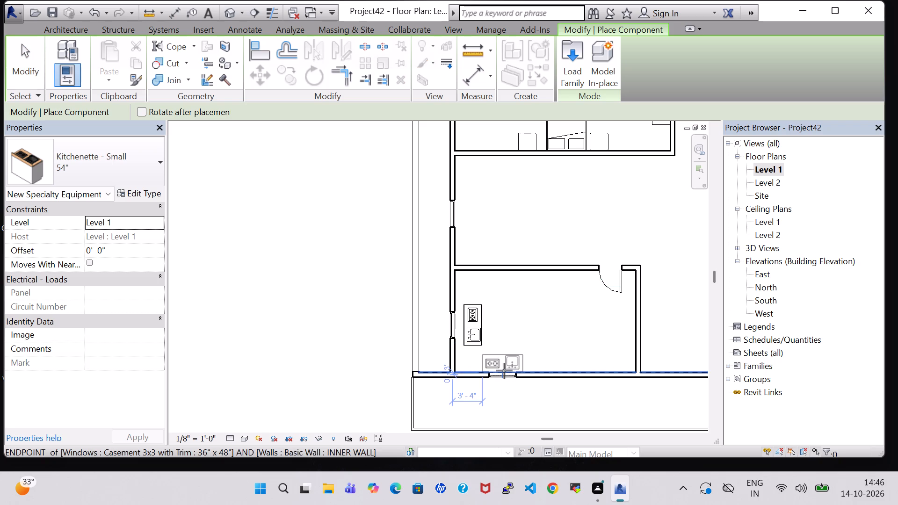
click(508, 373)
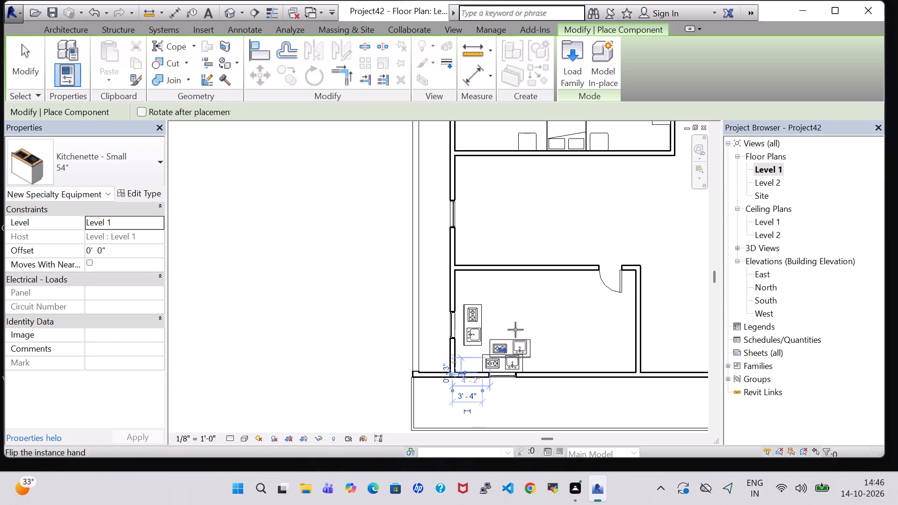
key(Escape)
key(Escape)
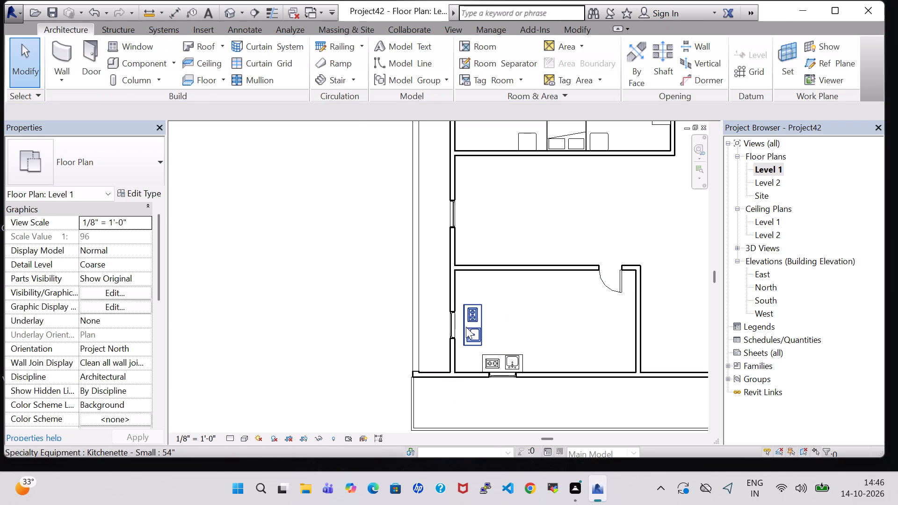
Delete the original kitchenette near the southwest room's west window.
click(470, 327)
key(Delete)
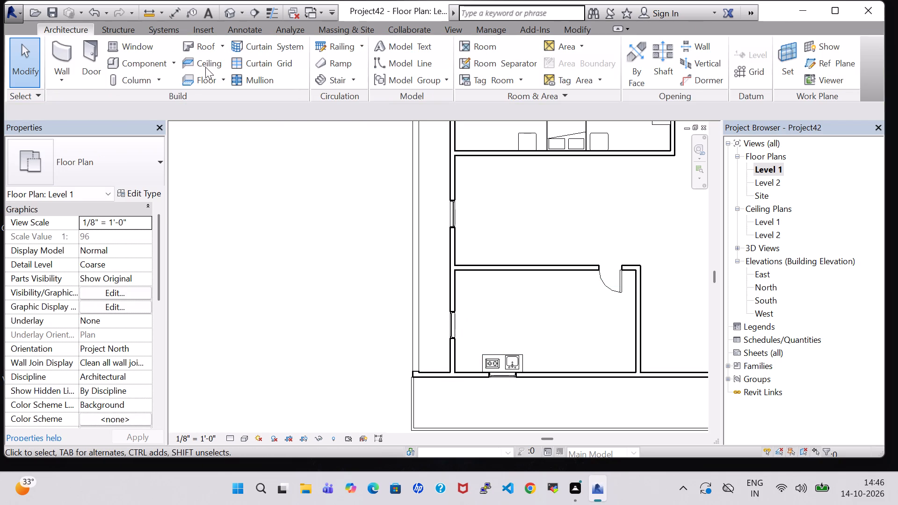
Load the Work Station Cubicle family from the US Imperial library's Furniture System folder for component placement.
click(152, 64)
click(569, 65)
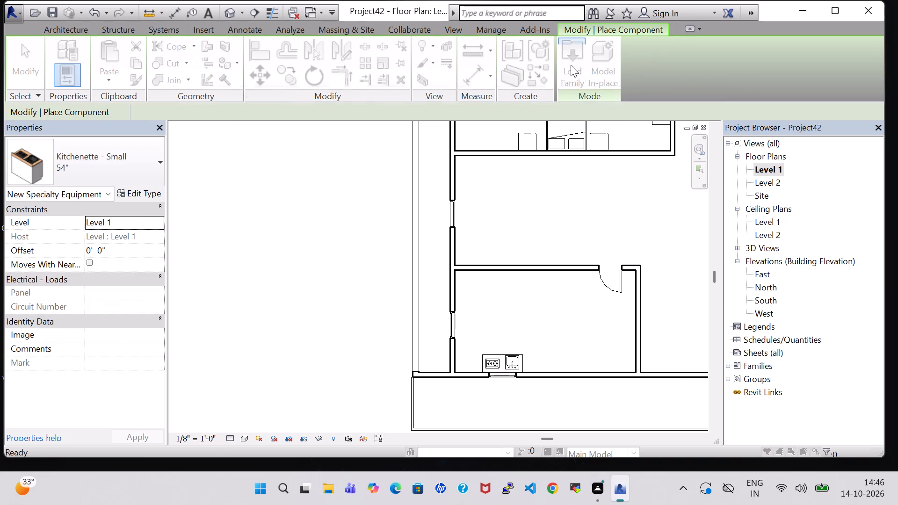
scroll(608, 240, down, 4)
scroll(524, 226, down, 1)
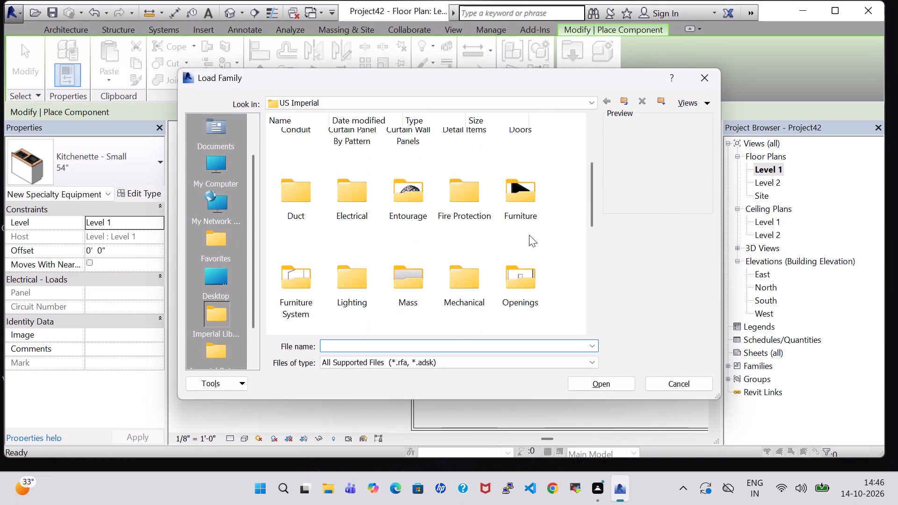
scroll(529, 235, down, 1)
scroll(532, 230, up, 2)
scroll(532, 235, down, 1)
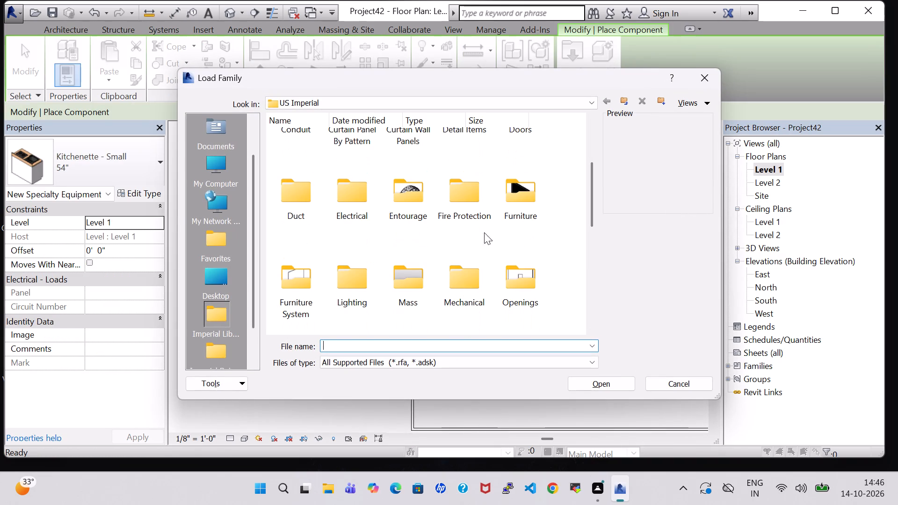
click(433, 205)
key(s)
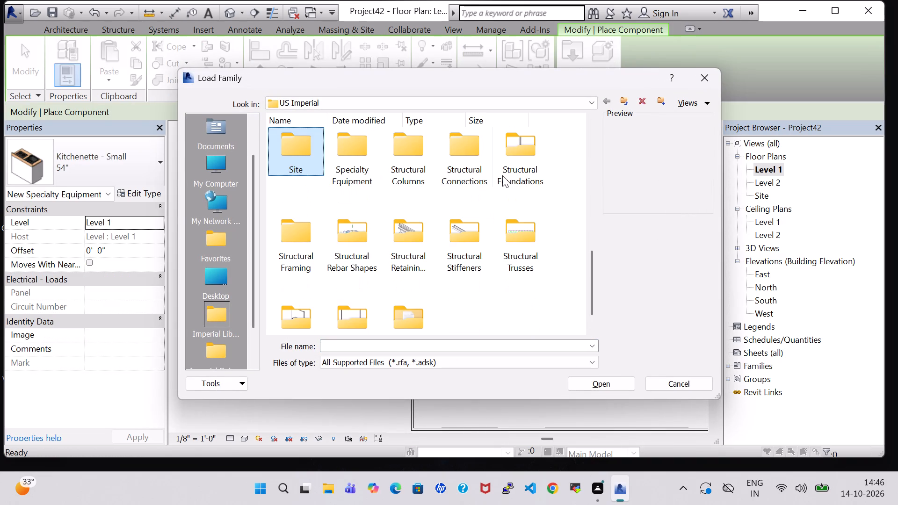
double_click(367, 161)
double_click(339, 154)
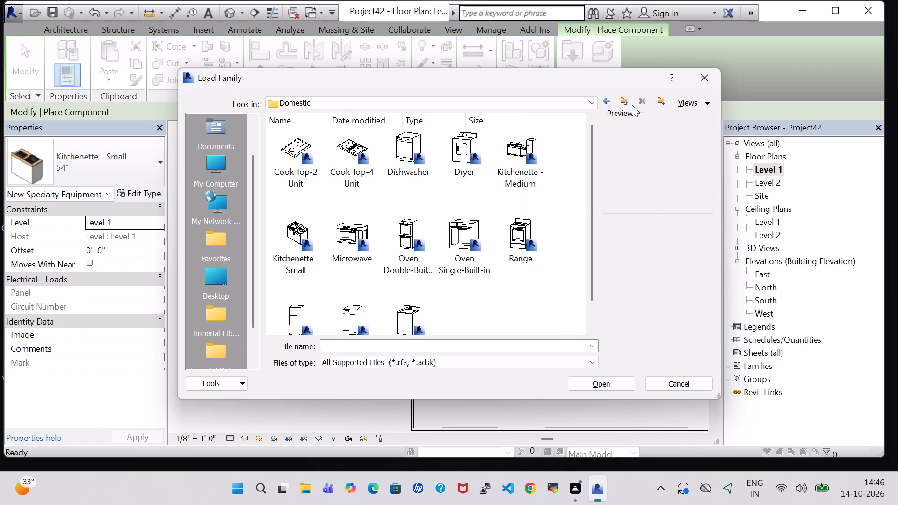
click(605, 98)
click(605, 98)
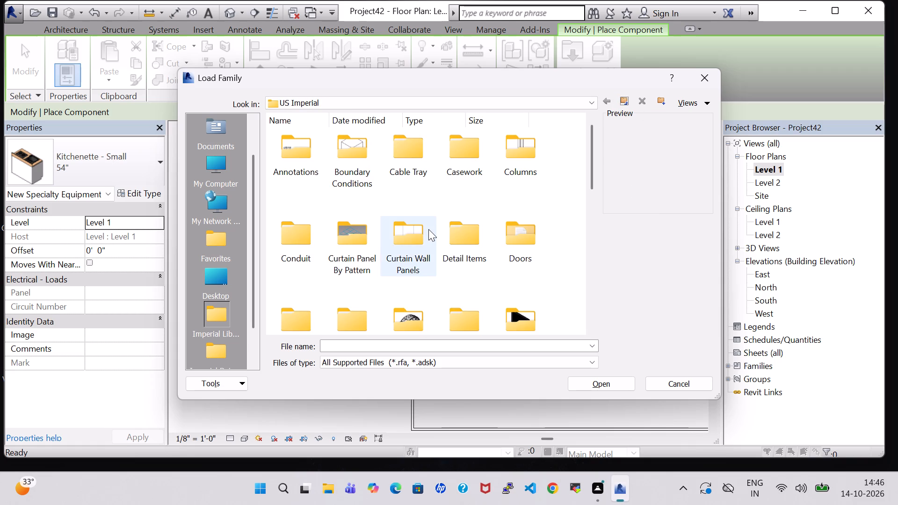
click(428, 229)
key(f)
double_click(305, 233)
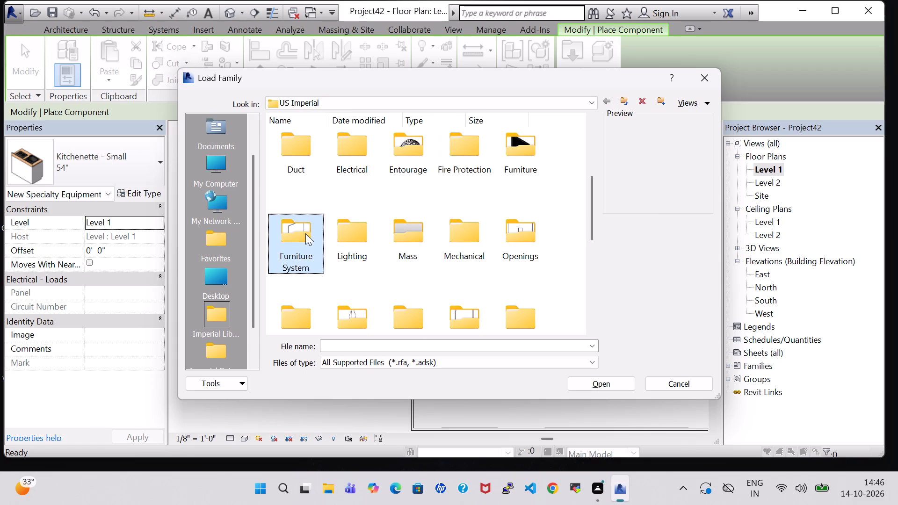
click(498, 154)
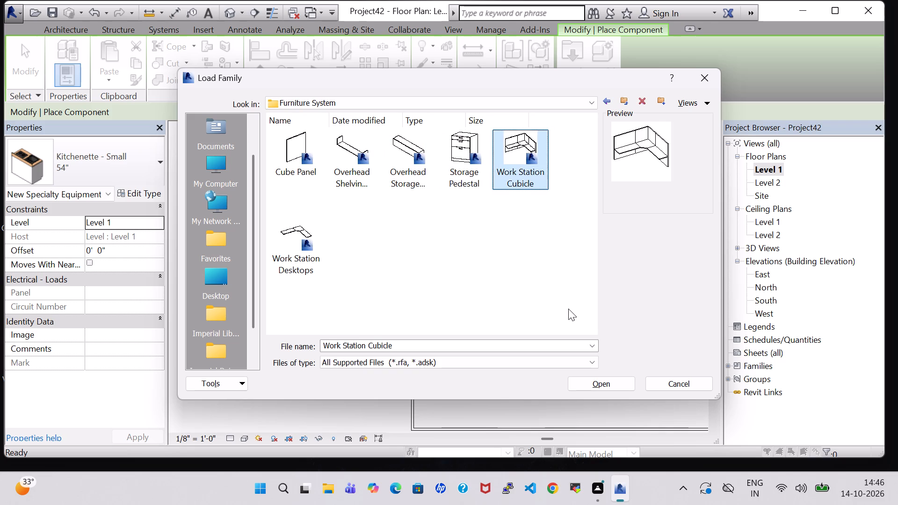
click(613, 381)
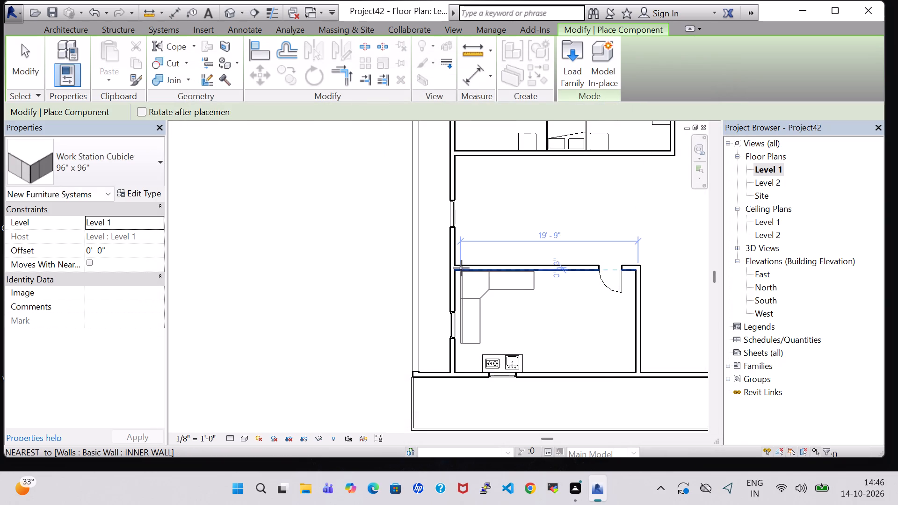
Place the 96" x 96" Work Station Cubicle in the northwest corner of the southwest kitchen room, against both walls.
scroll(461, 268, up, 7)
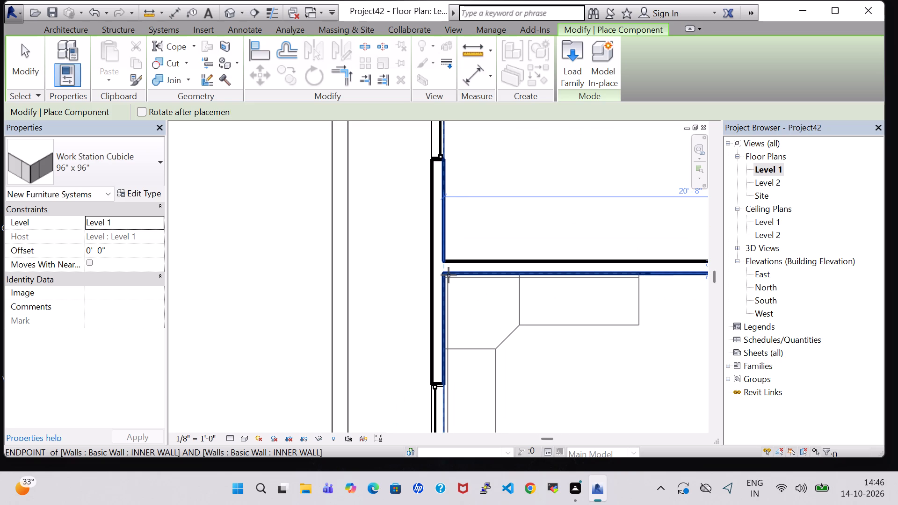
scroll(449, 275, down, 1)
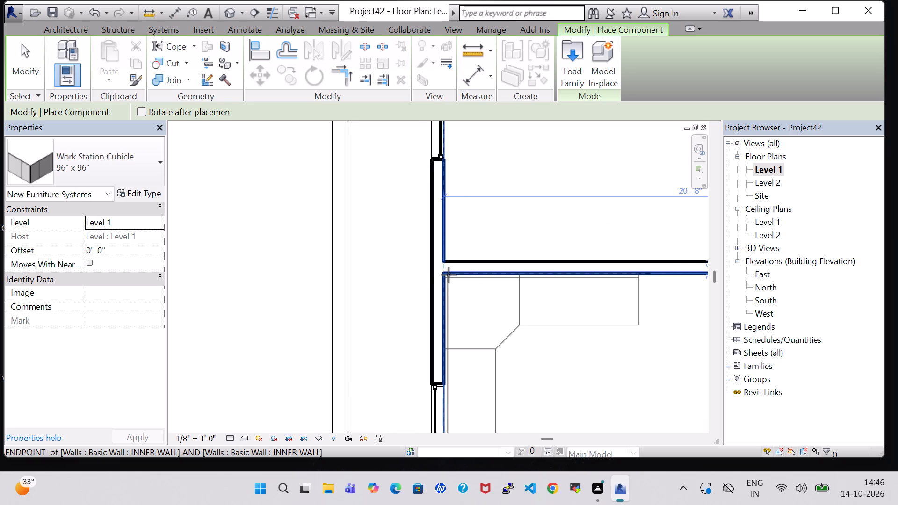
click(449, 275)
key(Escape)
key(Escape)
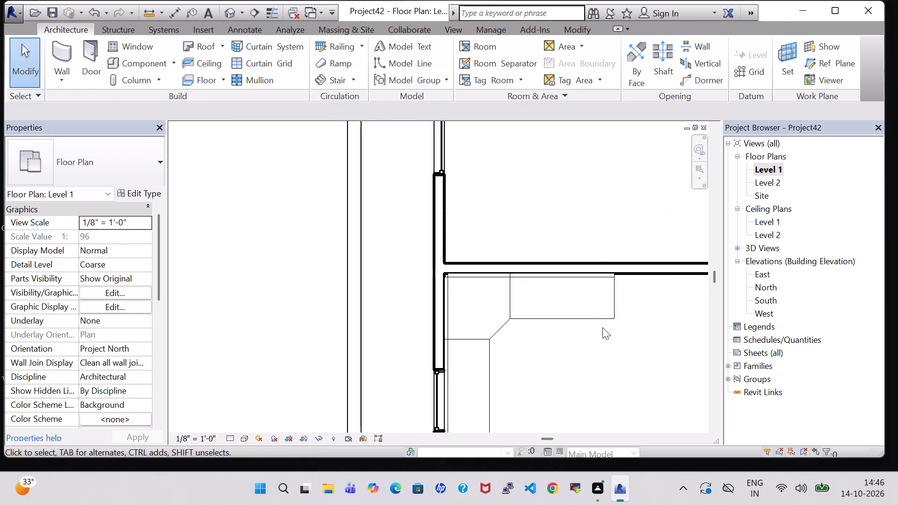
Load the Refrigerator family from the Domestic folder of the library's Specialty Equipment for component placement.
scroll(602, 327, down, 5)
middle_drag(602, 327, 583, 285)
middle_drag(582, 278, 492, 290)
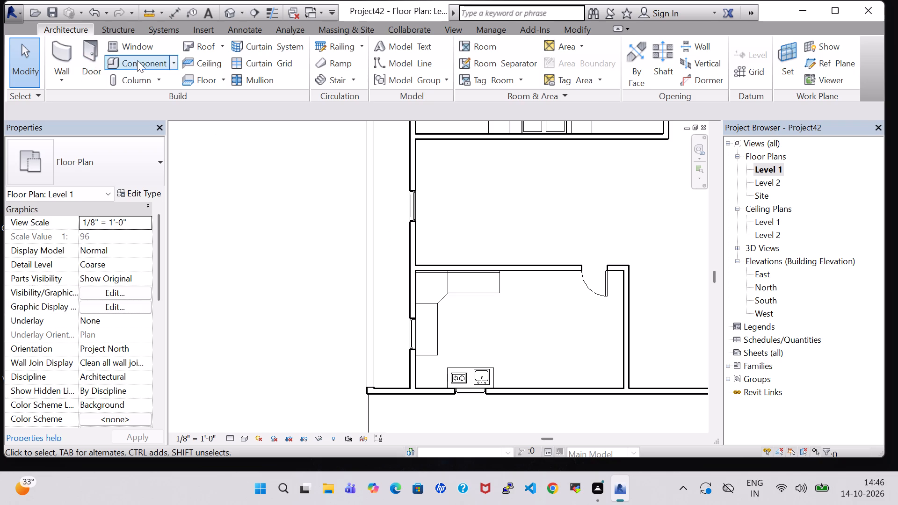
click(137, 60)
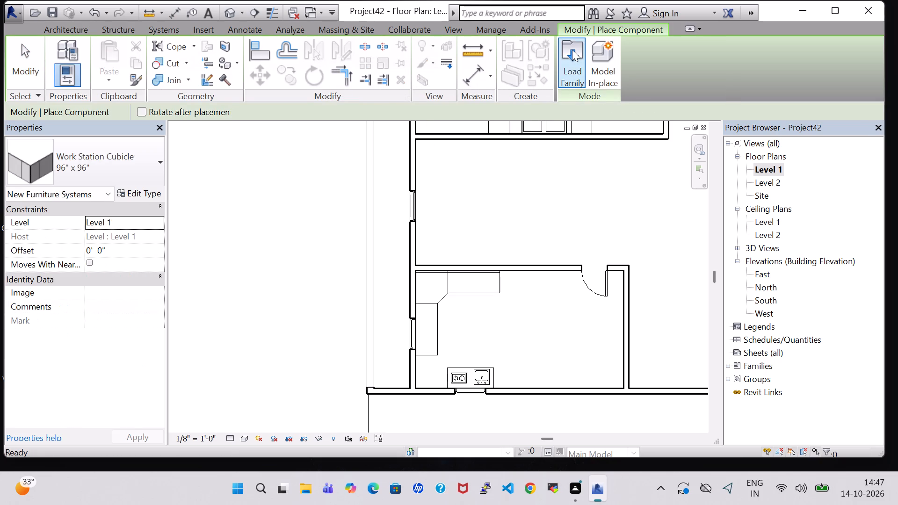
click(572, 50)
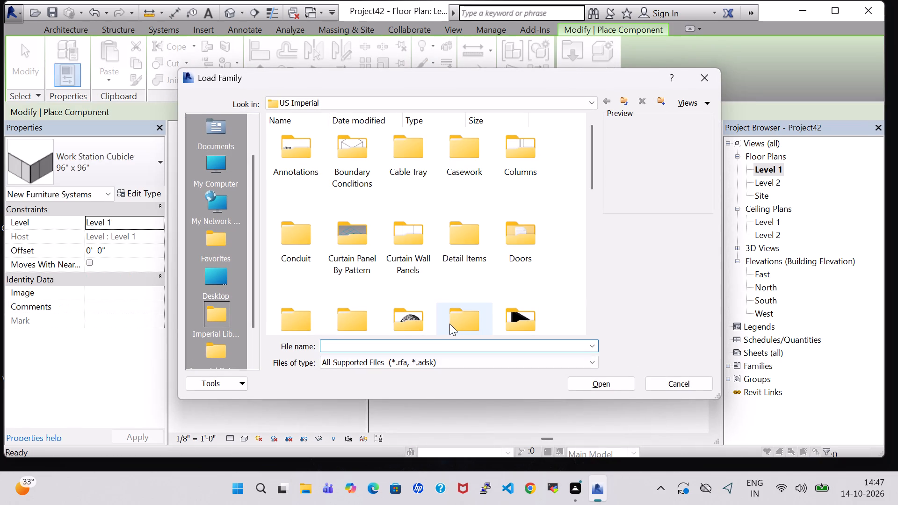
click(449, 324)
key(s)
double_click(358, 175)
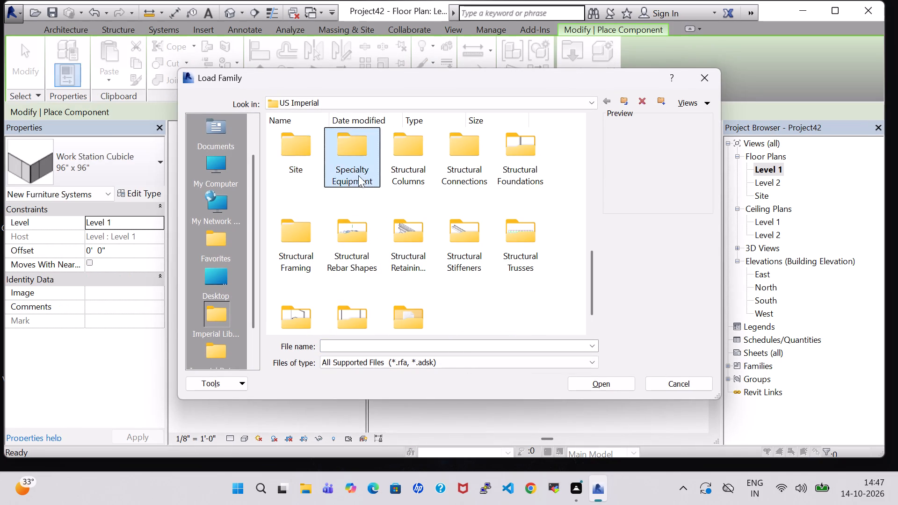
click(372, 166)
double_click(346, 151)
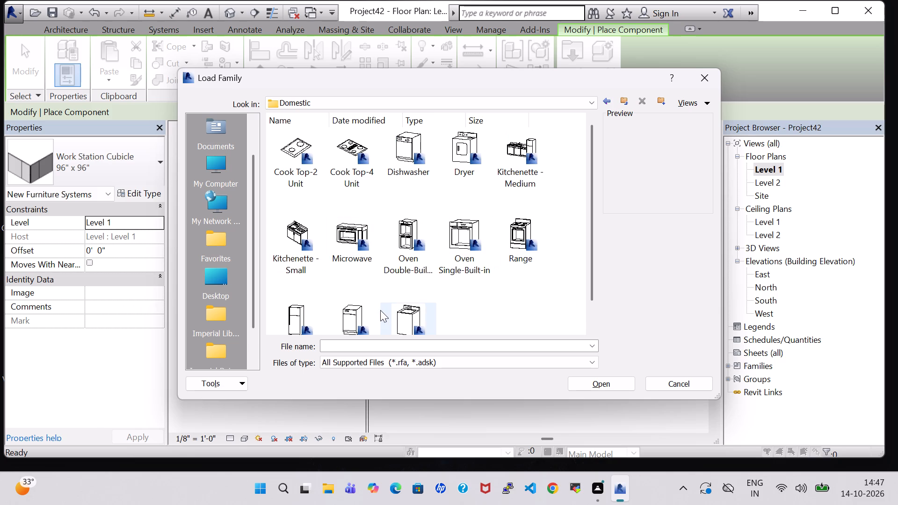
scroll(380, 310, down, 1)
click(276, 286)
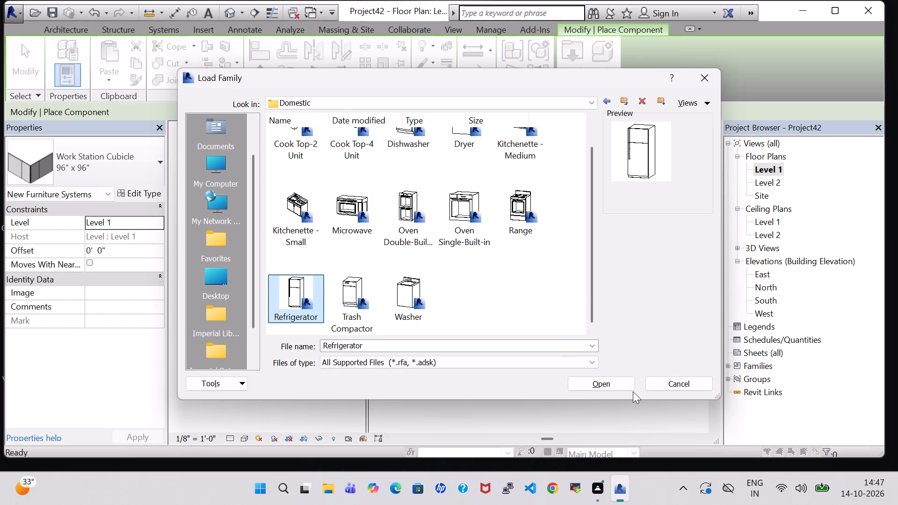
click(622, 384)
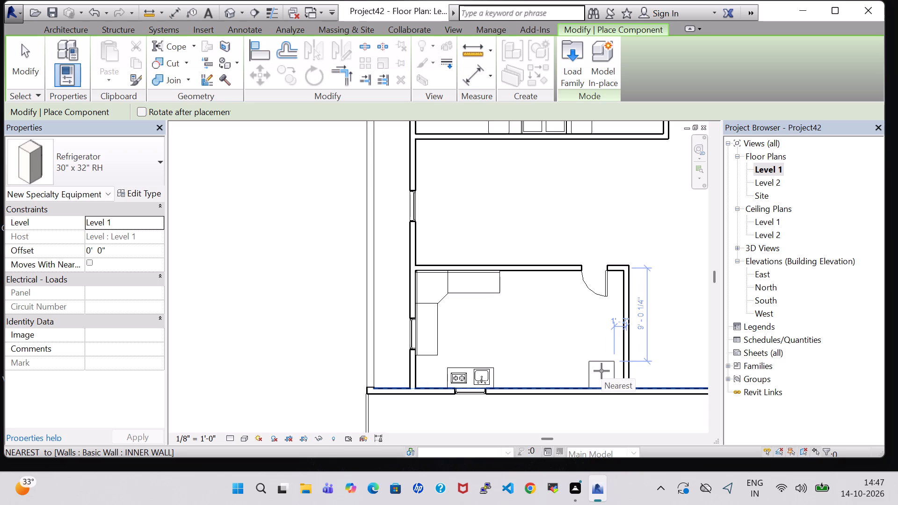
Place the 30" x 32" RH Refrigerator against the kitchen's south wall, near its southeast corner.
click(601, 371)
key(Escape)
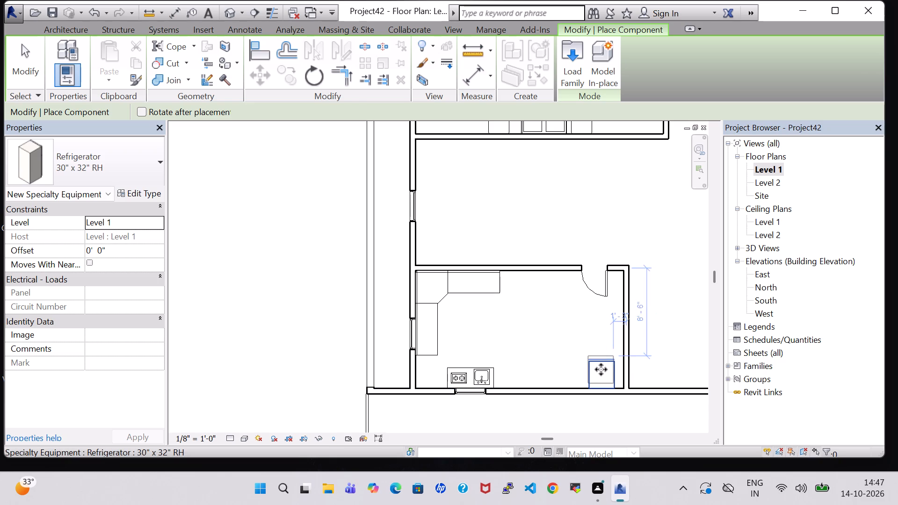
key(Escape)
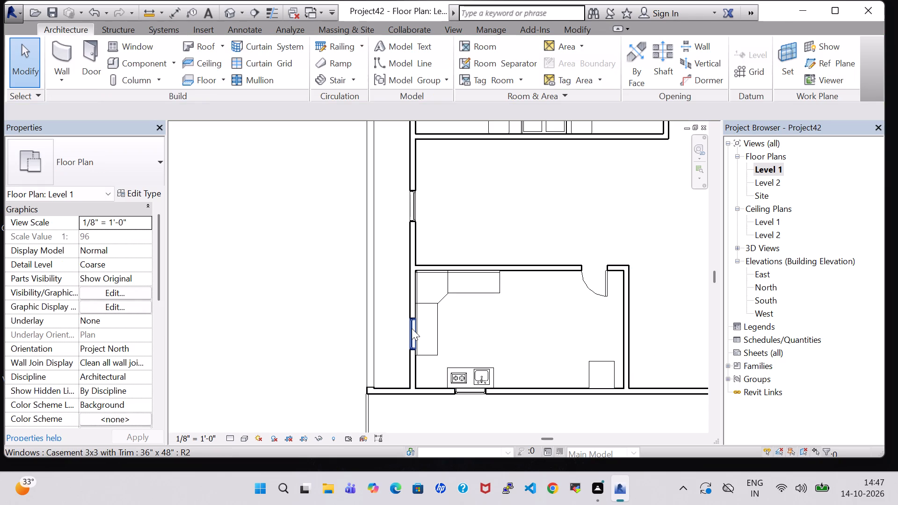
In the 3D view, nudge the three 36" x 48" casement windows on the west wall up two increments each, to a 4'-4" sill height.
click(230, 14)
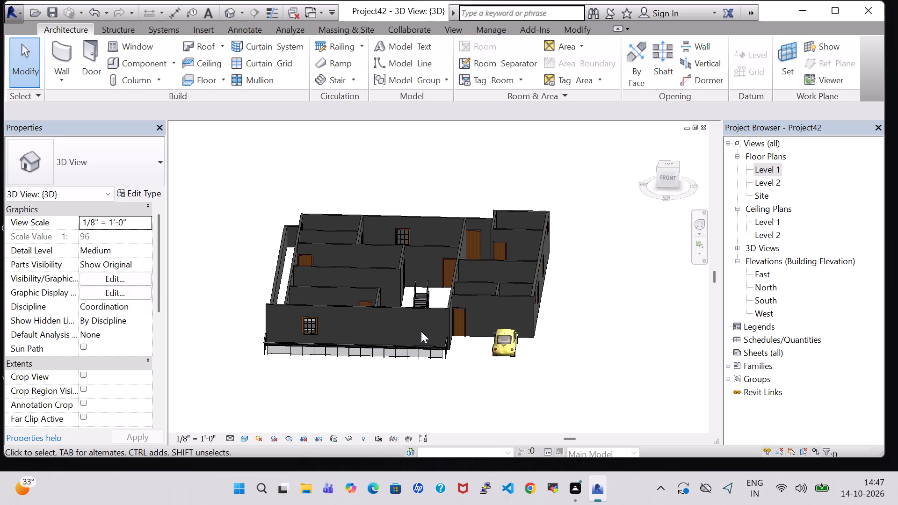
middle_click(610, 303)
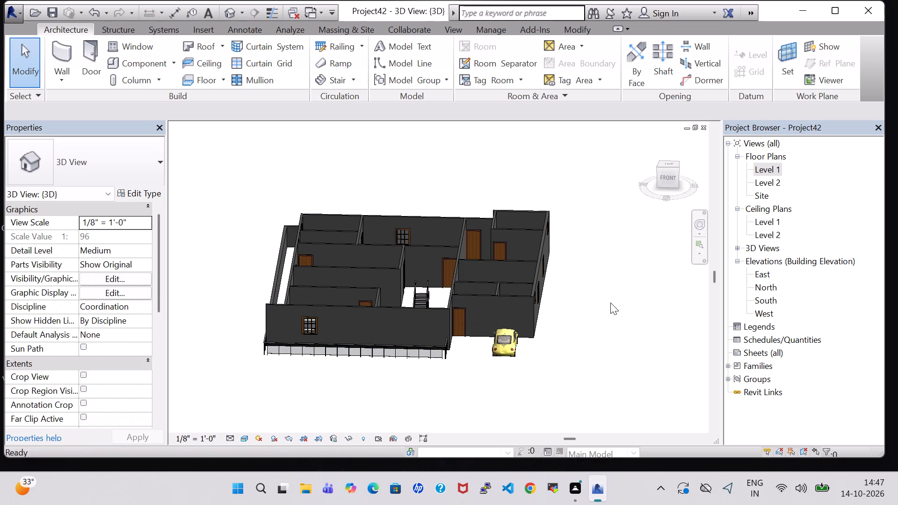
shift+middle_drag(243, 334, 355, 382)
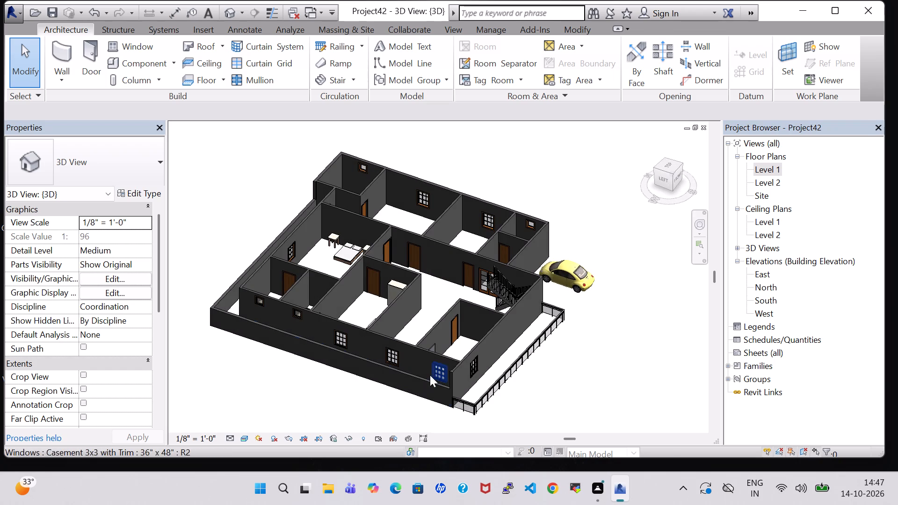
click(434, 373)
key(Up)
key(Up)
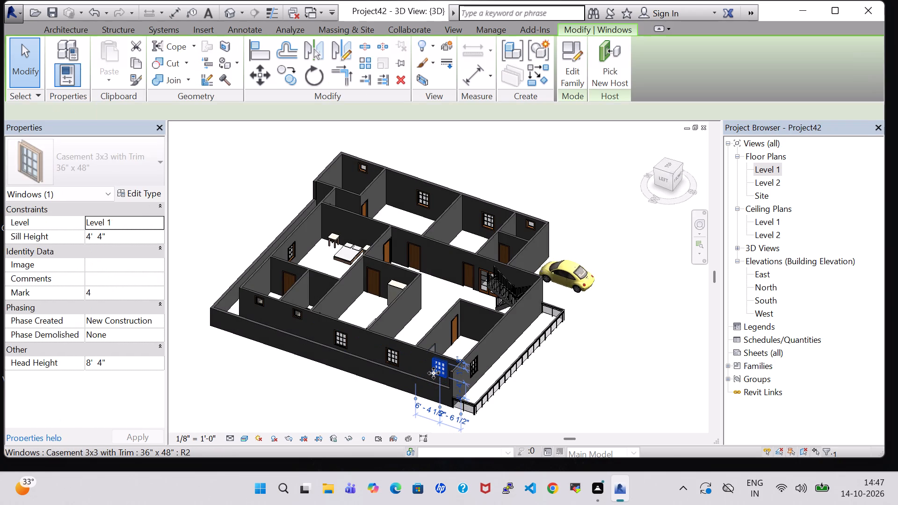
click(558, 398)
click(394, 361)
key(Up)
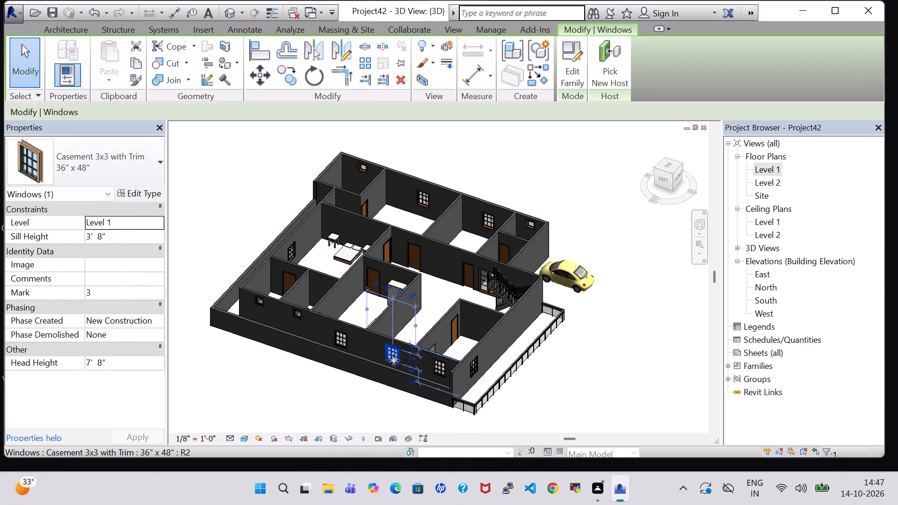
key(Up)
click(340, 343)
key(Up)
key(Up)
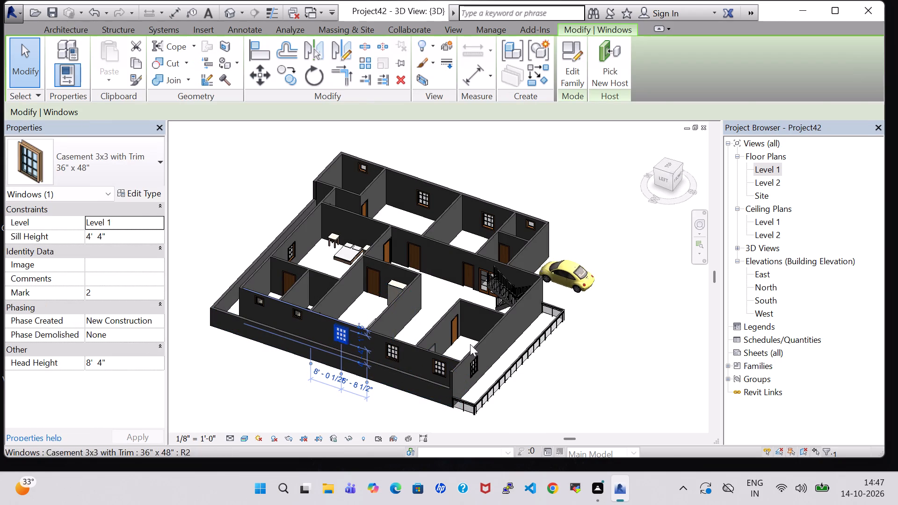
click(654, 347)
In the Level 1 floor plan, nudge the stair one increment south and one increment west.
double_click(766, 170)
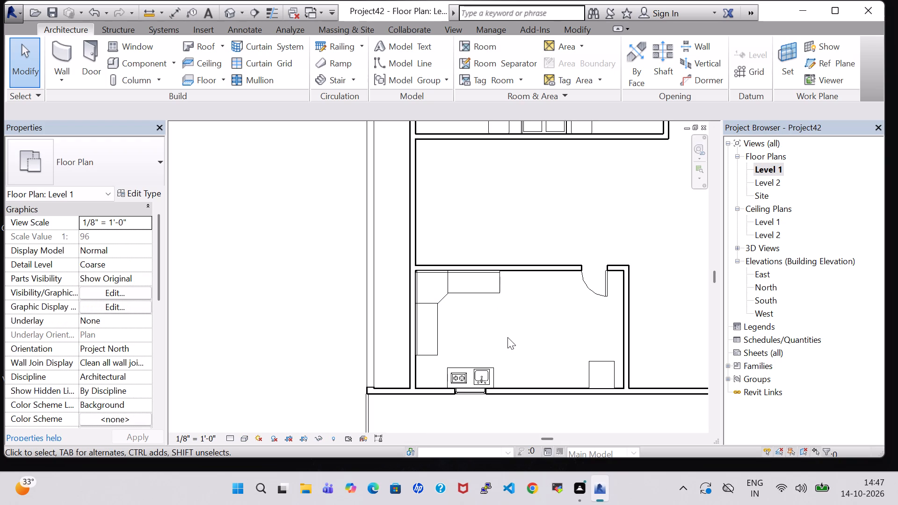
scroll(507, 337, down, 3)
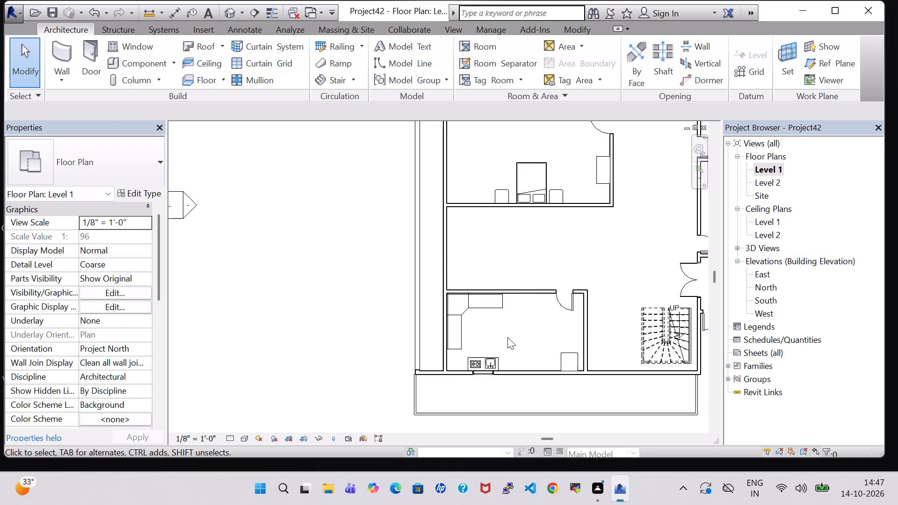
middle_drag(507, 337, 438, 345)
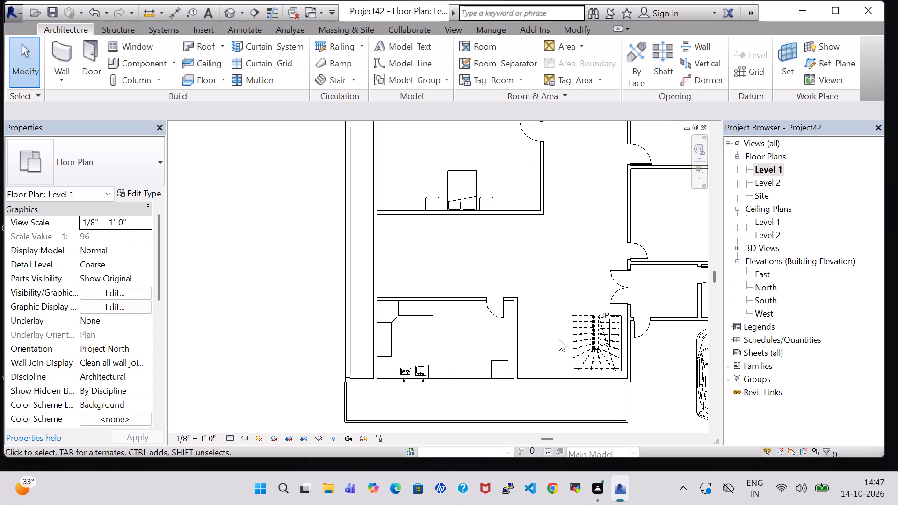
click(583, 339)
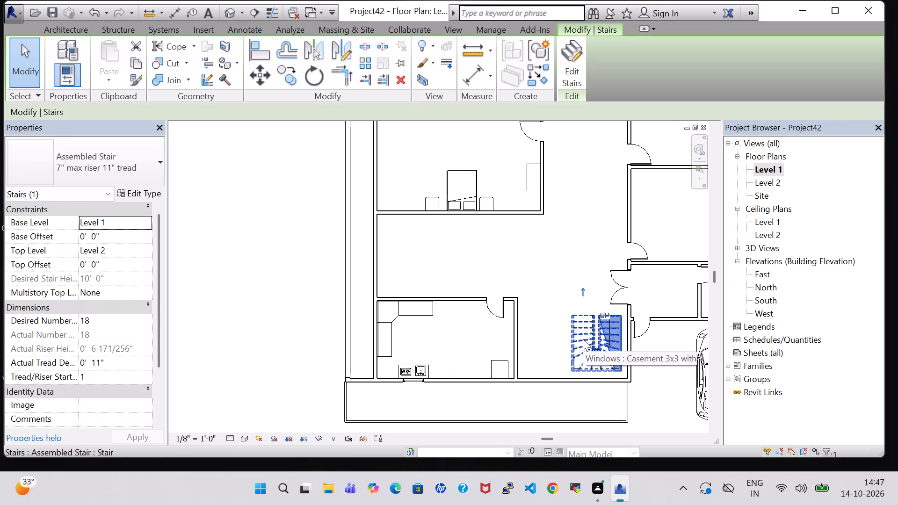
key(Down)
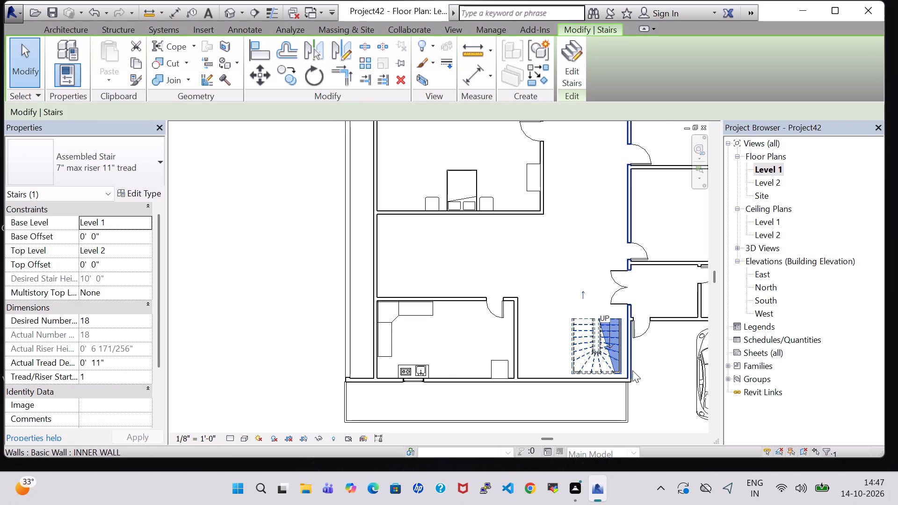
key(Left)
click(664, 377)
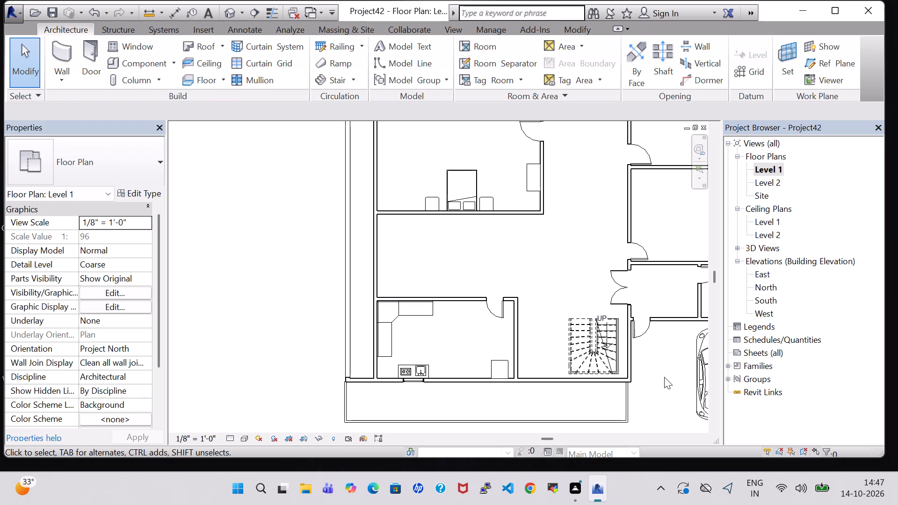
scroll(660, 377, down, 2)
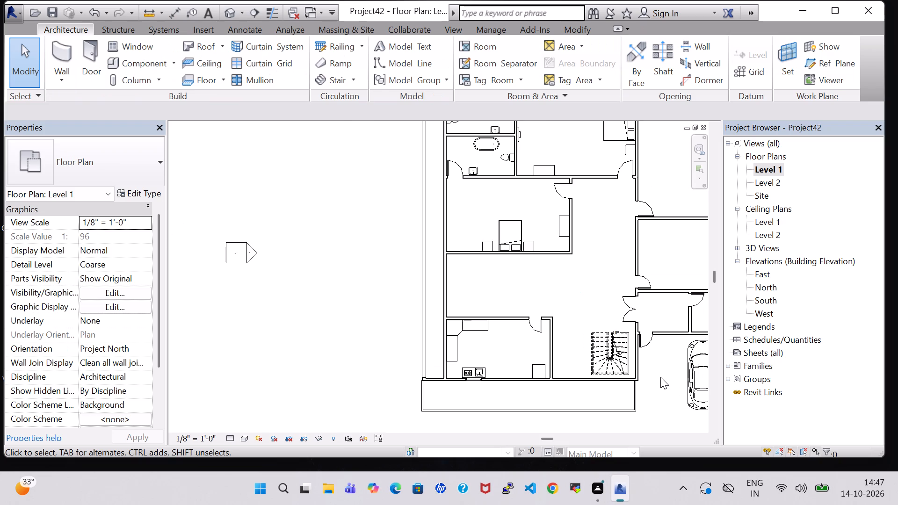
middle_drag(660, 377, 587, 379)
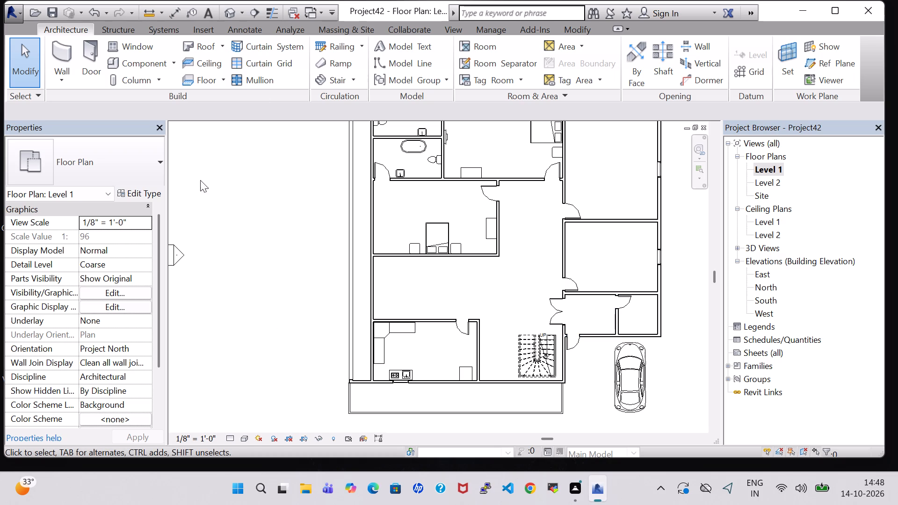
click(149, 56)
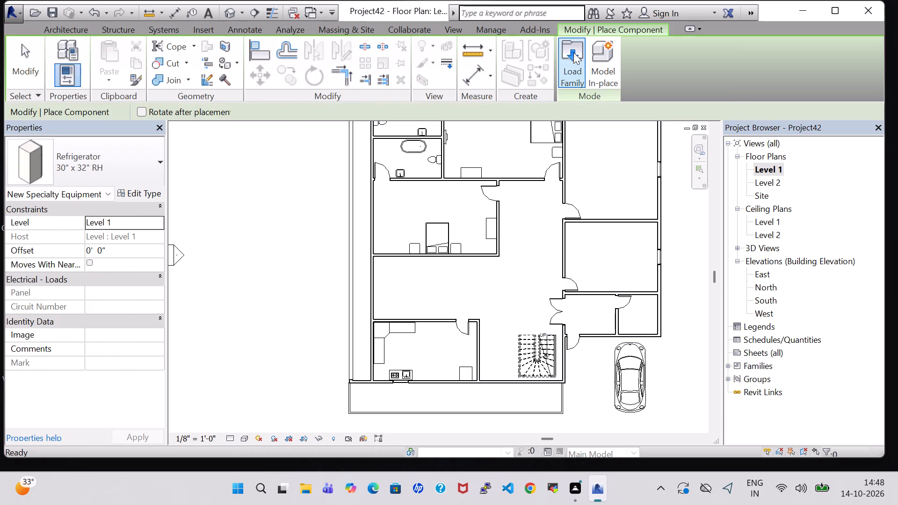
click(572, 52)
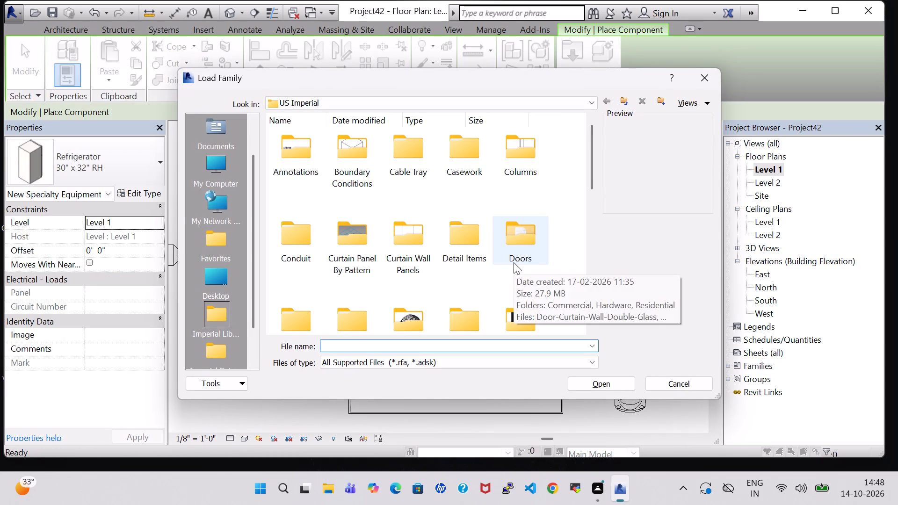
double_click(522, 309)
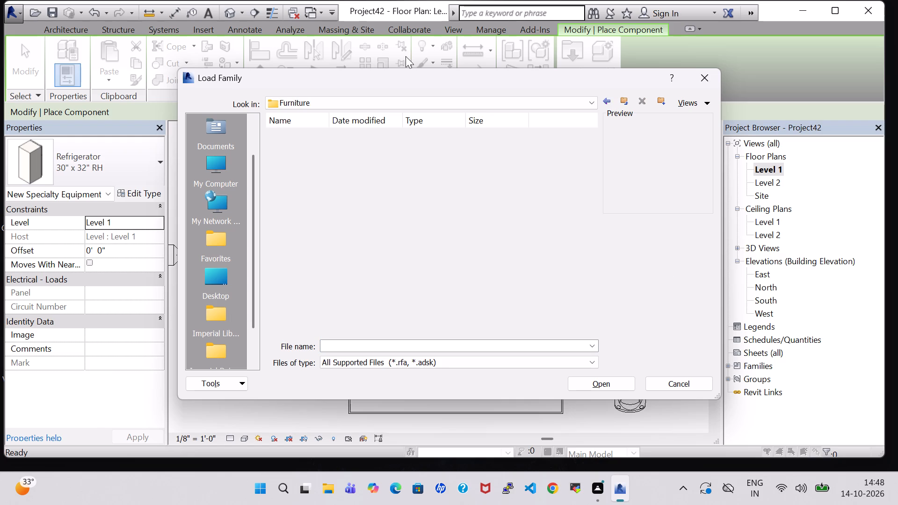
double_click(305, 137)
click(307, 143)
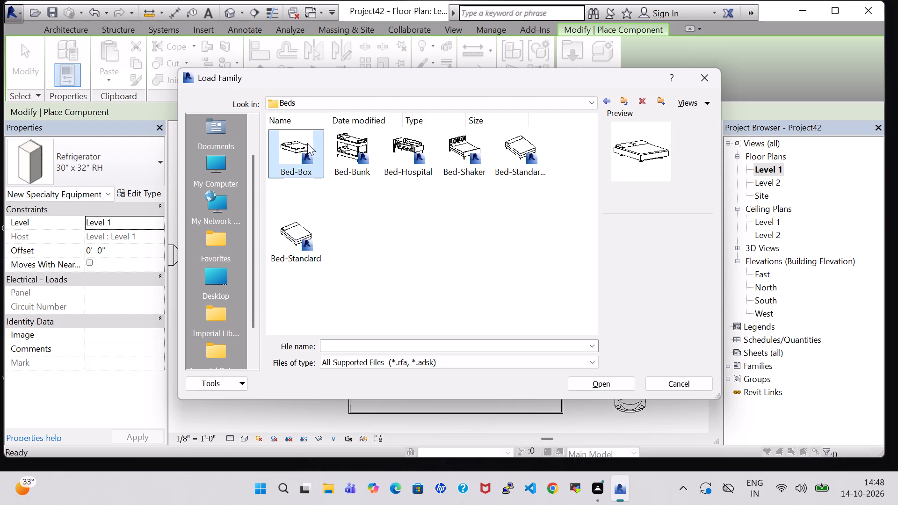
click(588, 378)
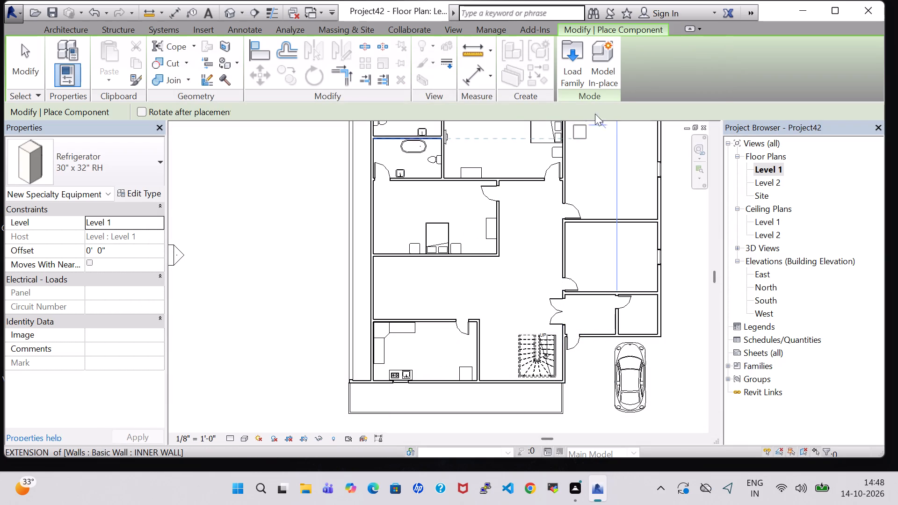
Load the Table-Ellipse family from the library's Furniture Tables folder and place a 72" x 36" table in the room north of the kitchen.
click(568, 78)
double_click(506, 314)
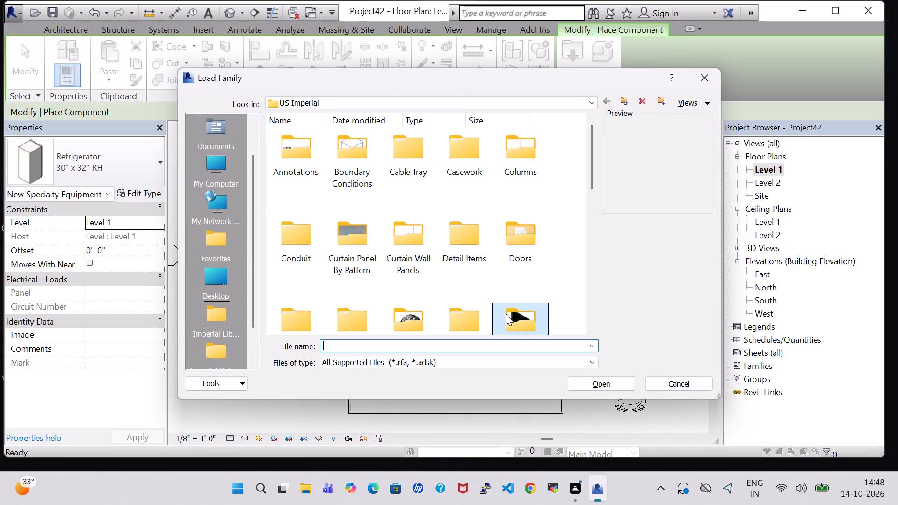
double_click(474, 136)
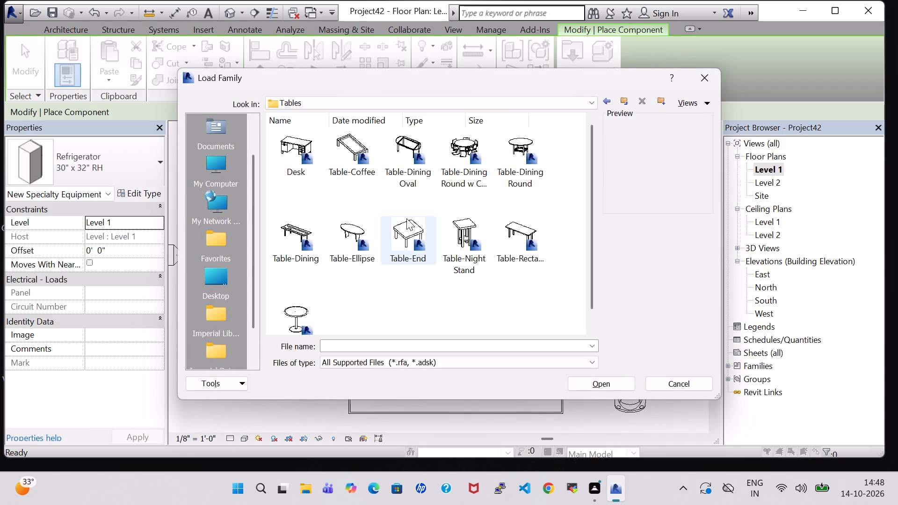
click(364, 232)
click(595, 386)
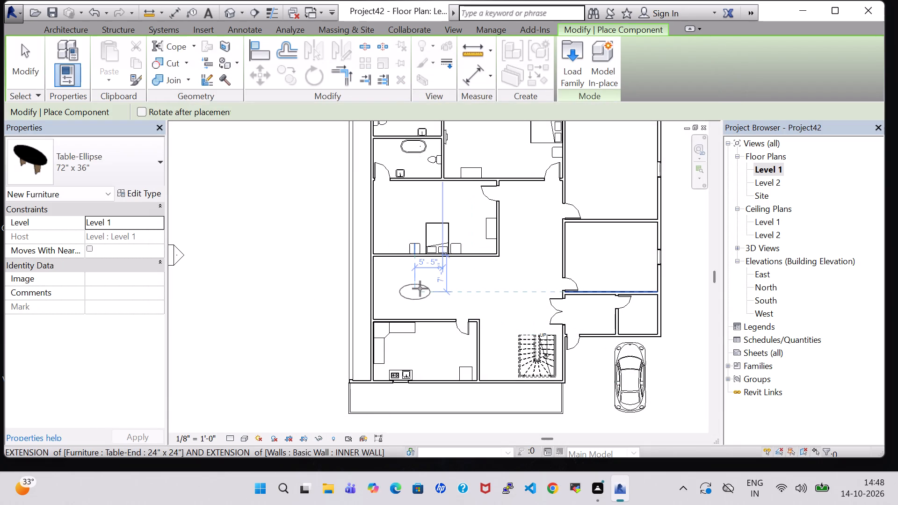
scroll(420, 289, up, 4)
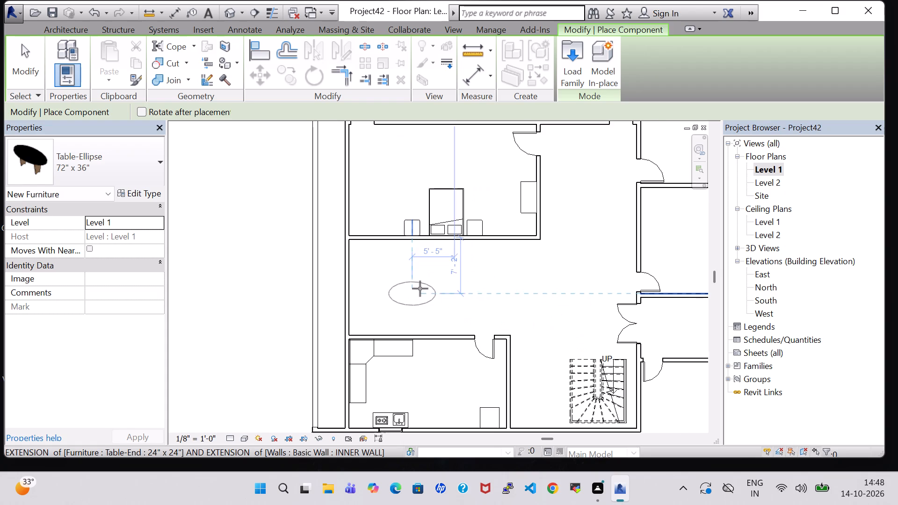
click(421, 285)
key(Escape)
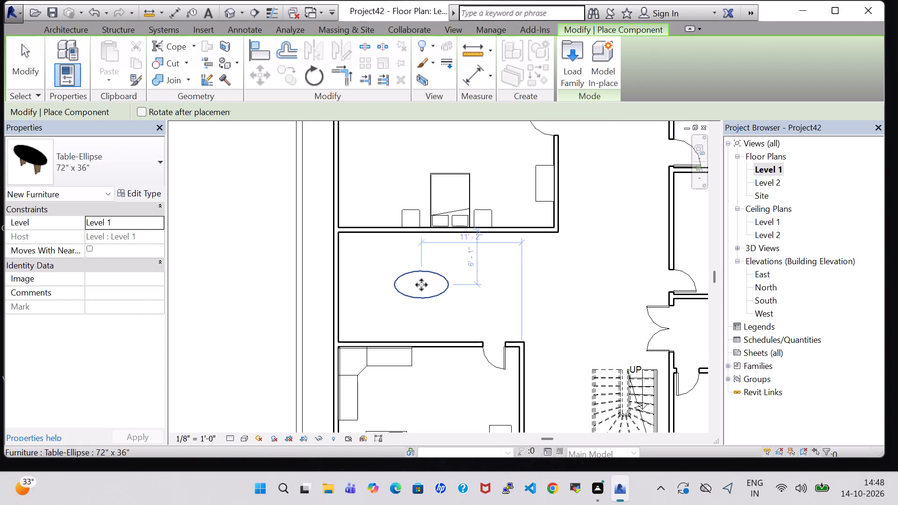
key(Escape)
scroll(421, 285, down, 1)
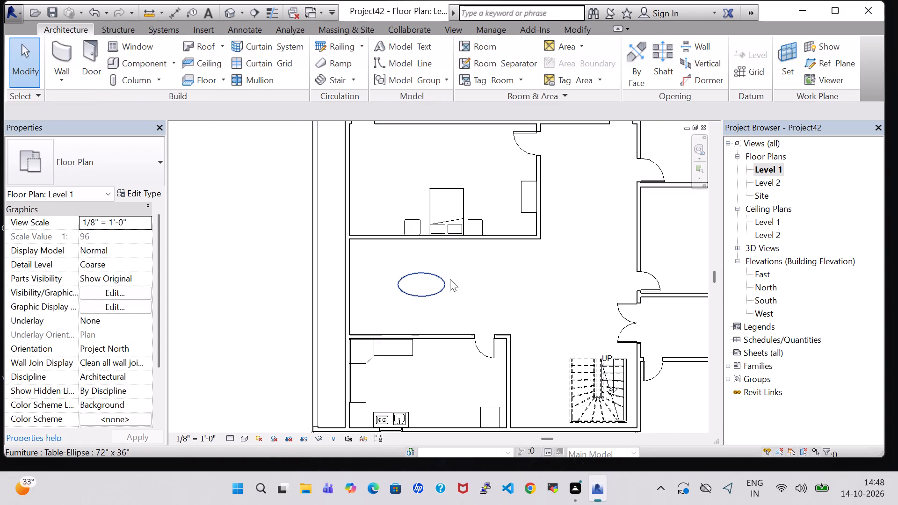
Load Sofa-Corbu from the Furniture Seating folder and place it, rotated, against the west wall beside the elliptical table.
click(151, 66)
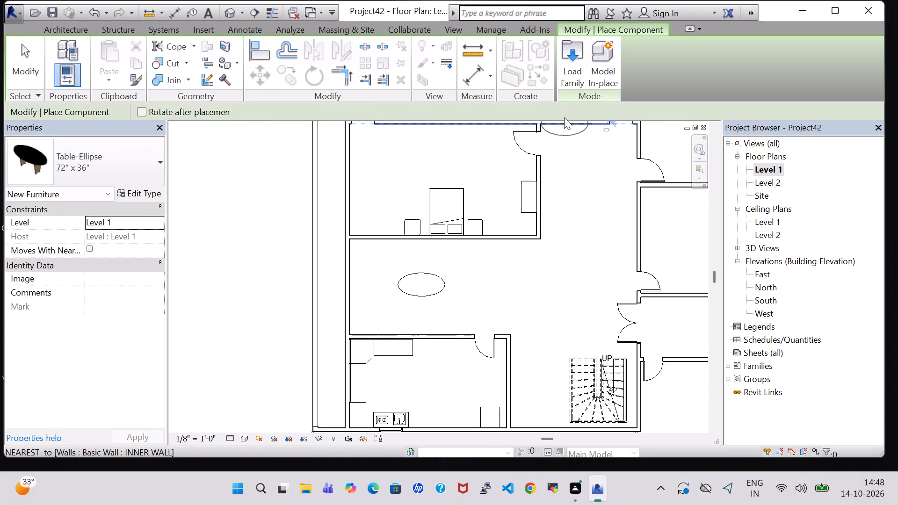
click(574, 58)
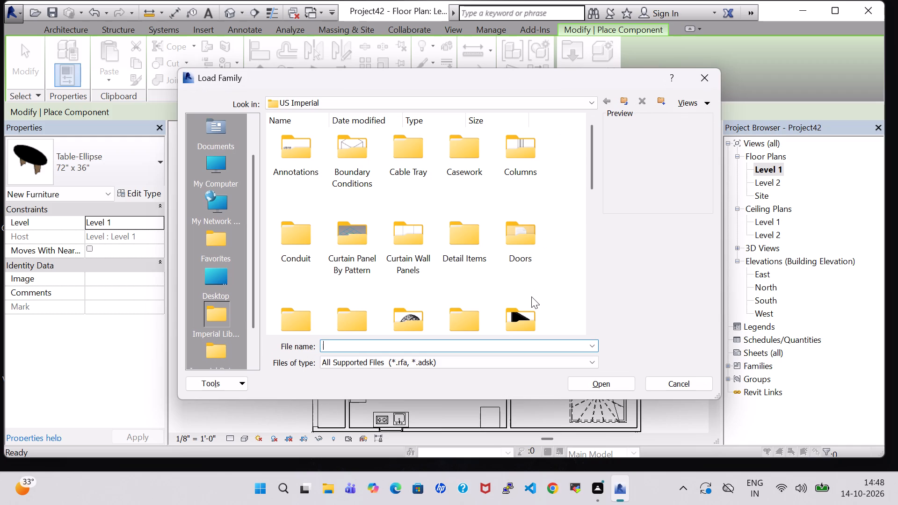
double_click(523, 317)
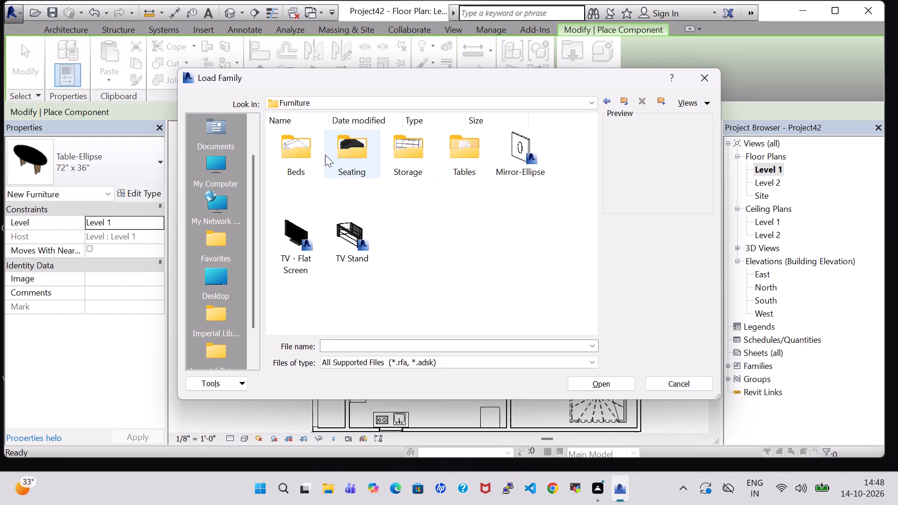
double_click(340, 144)
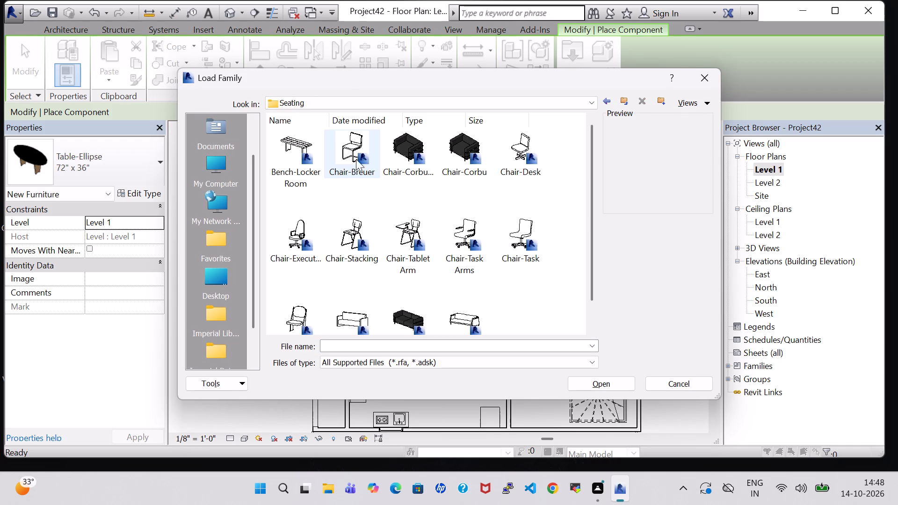
click(410, 312)
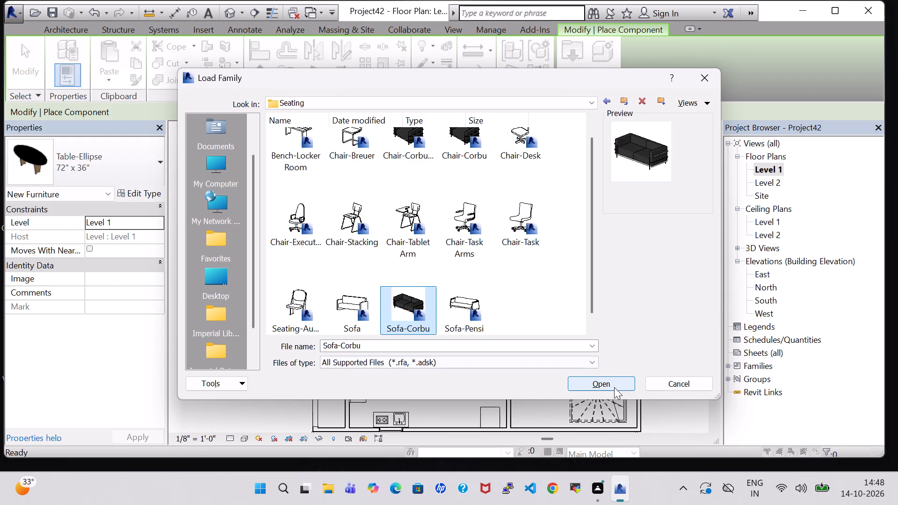
click(614, 387)
key(space)
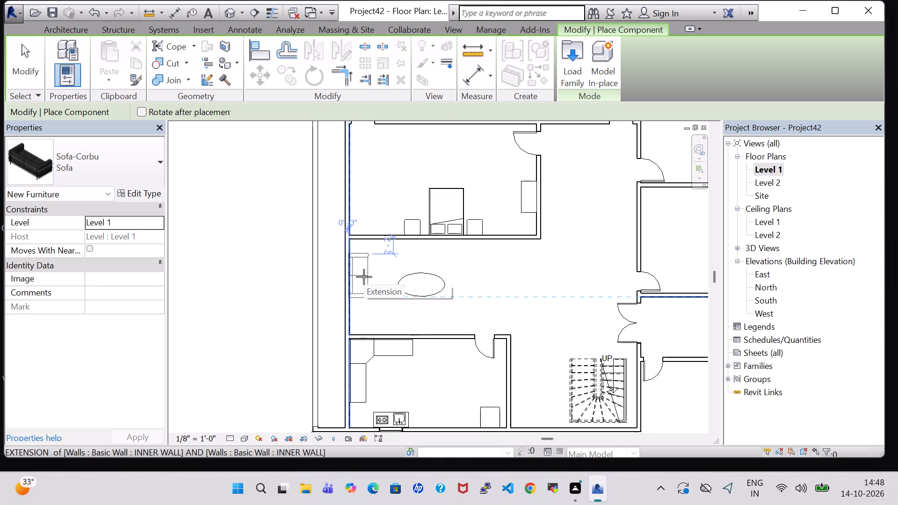
click(364, 277)
key(Escape)
key(Escape)
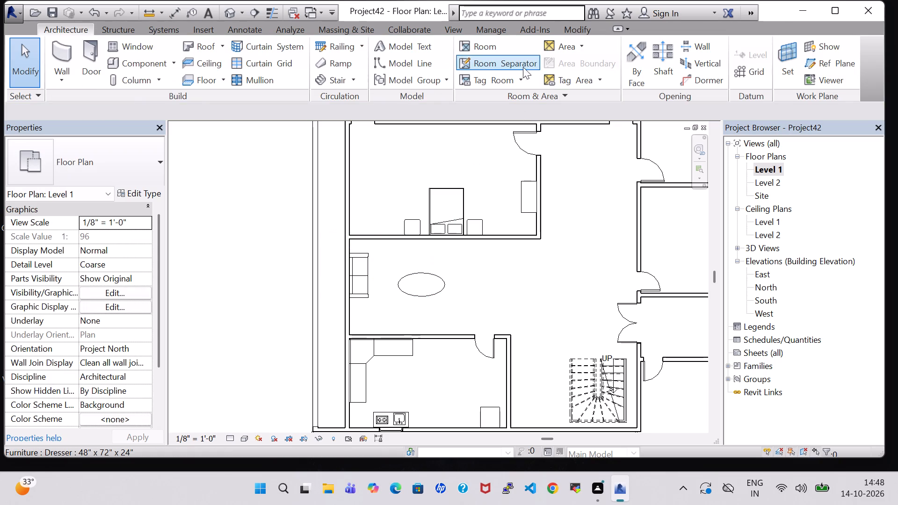
Load Chair-Corbu from the Furniture Seating folder and place one against the living area's north wall, just northwest of the elliptical table.
click(130, 67)
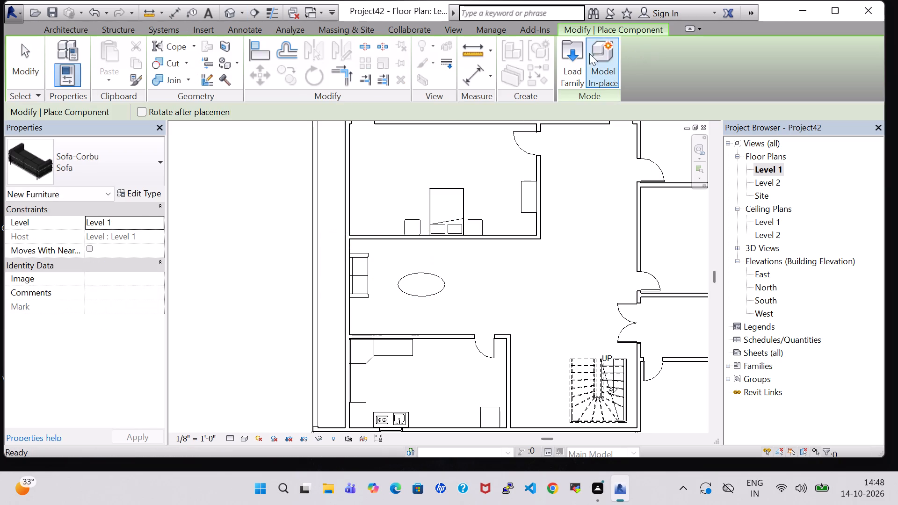
click(565, 64)
scroll(536, 329, down, 1)
double_click(525, 182)
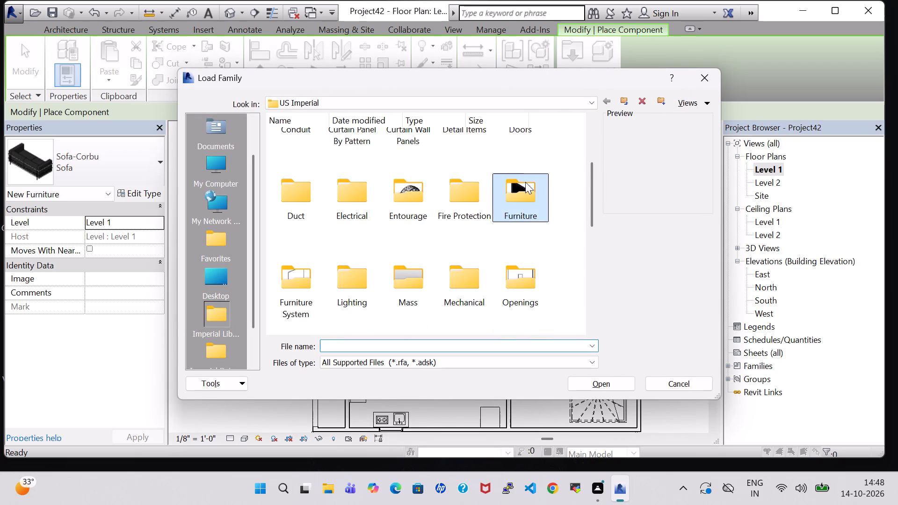
double_click(332, 147)
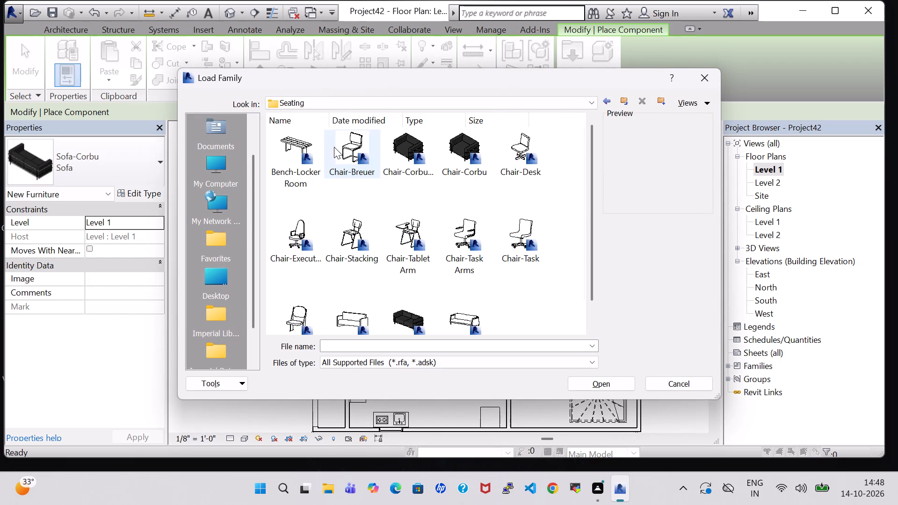
click(456, 143)
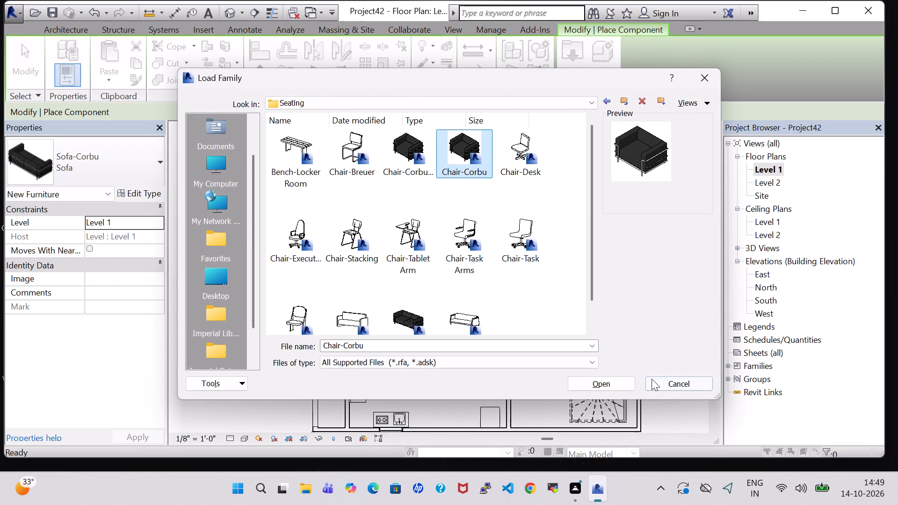
click(614, 378)
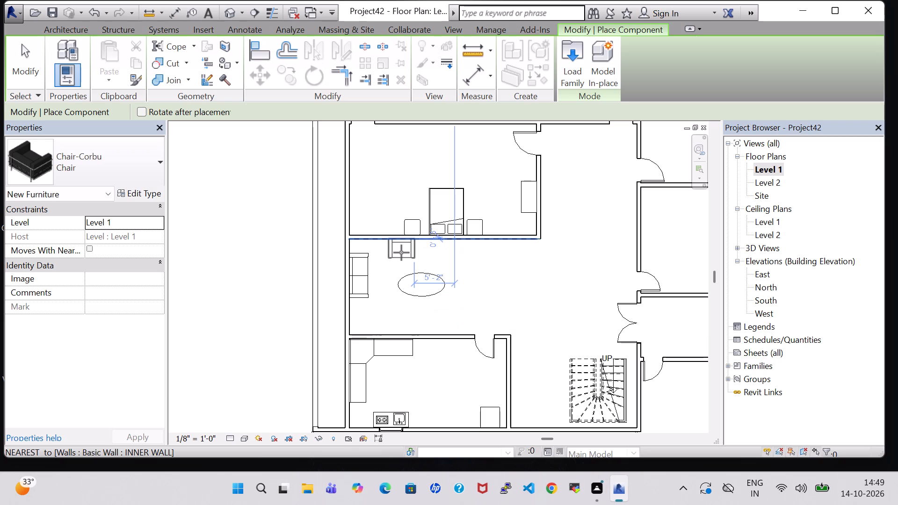
click(398, 252)
key(Escape)
key(Escape)
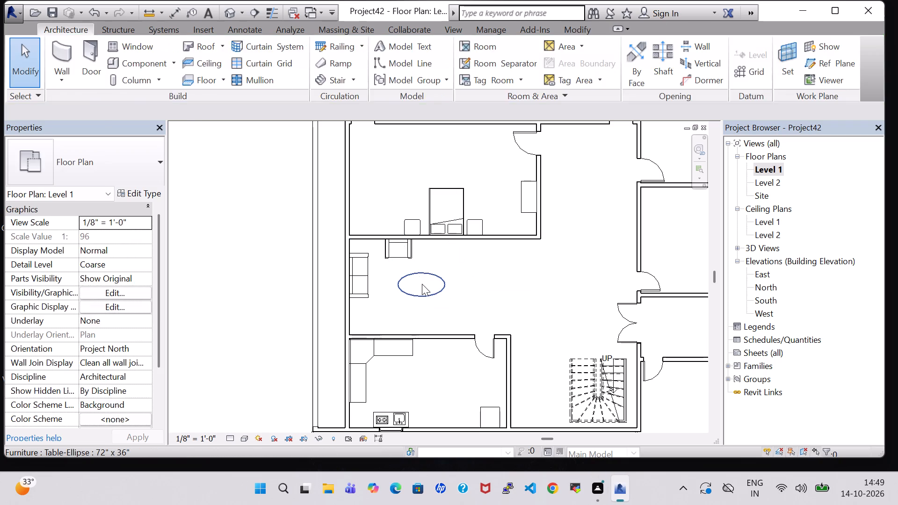
Nudge the elliptical table eight increments west and two increments north, closer to the sofa and chair.
click(422, 284)
key(Left)
key(Left)
key(Left)
key(Left)
key(Left)
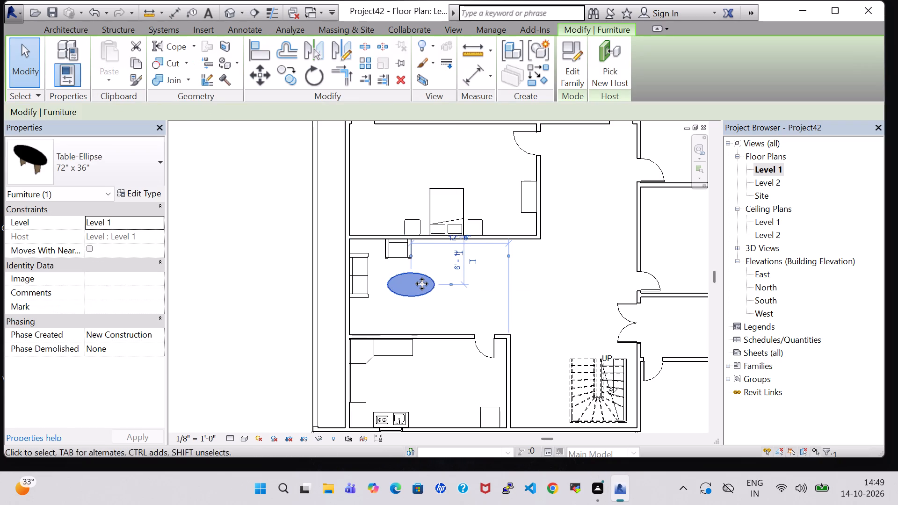
key(Left)
key(Left)
key(Left)
key(Up)
key(Up)
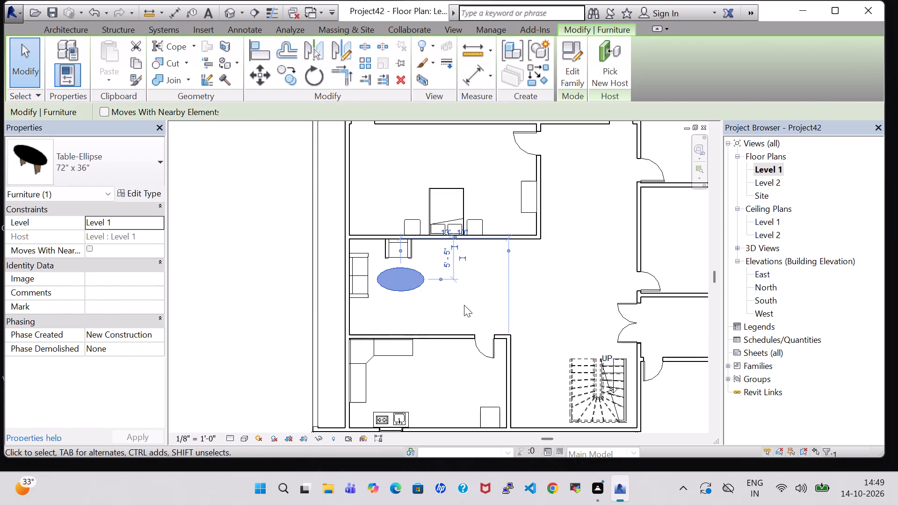
click(465, 305)
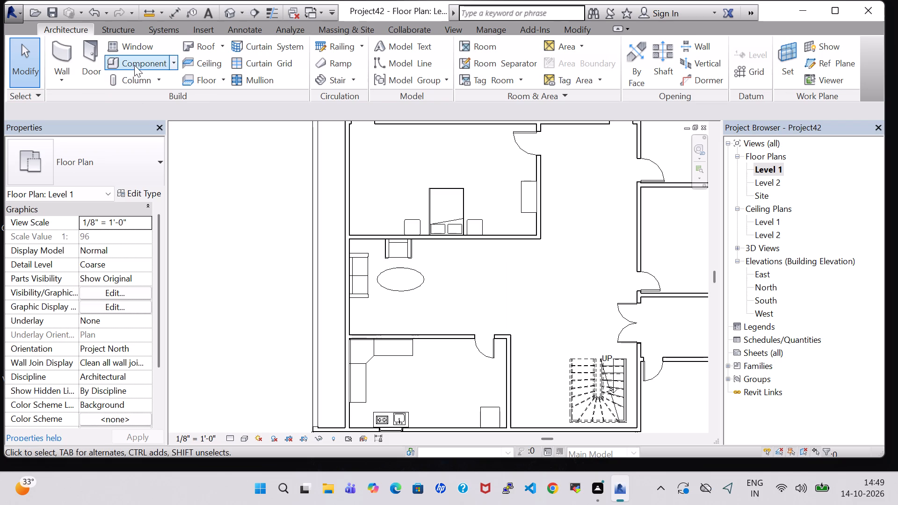
Place a second Chair-Corbu against the living area's south wall, rotated to face north and aligned with the elliptical table's centre.
click(134, 65)
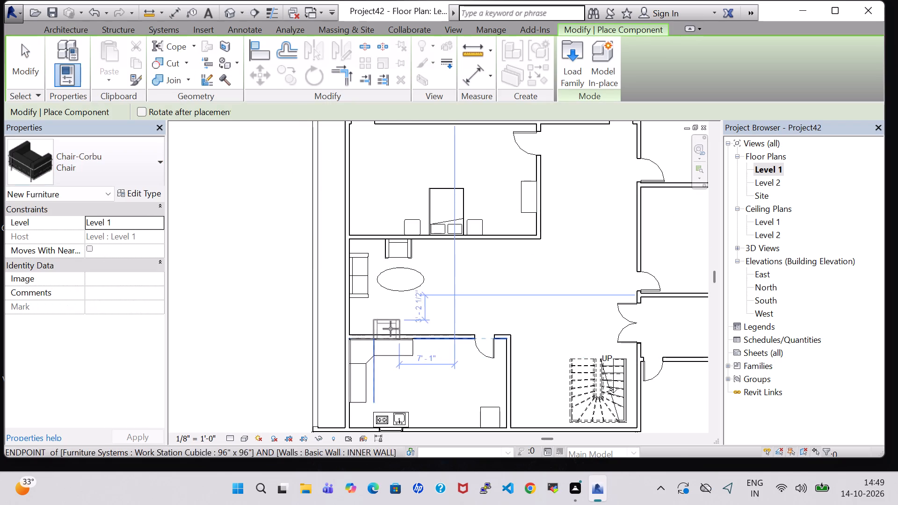
key(space)
key(space)
key(space)
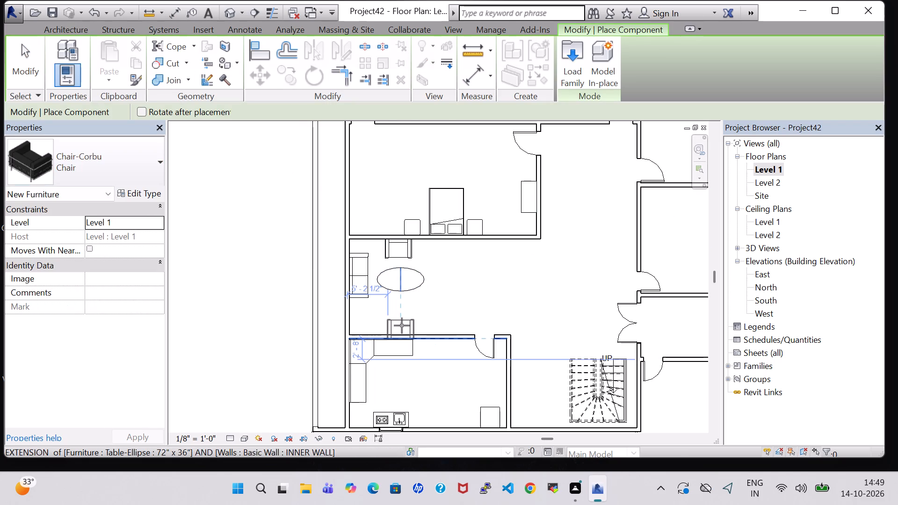
scroll(402, 324, up, 3)
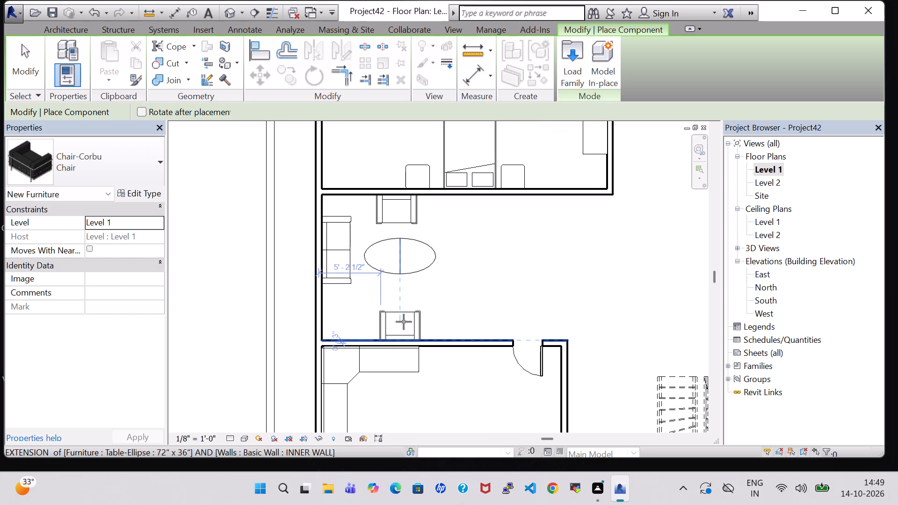
click(404, 322)
key(Escape)
key(Escape)
Nudge the Sofa-Corbu on the living area's west wall seven increments south.
click(349, 276)
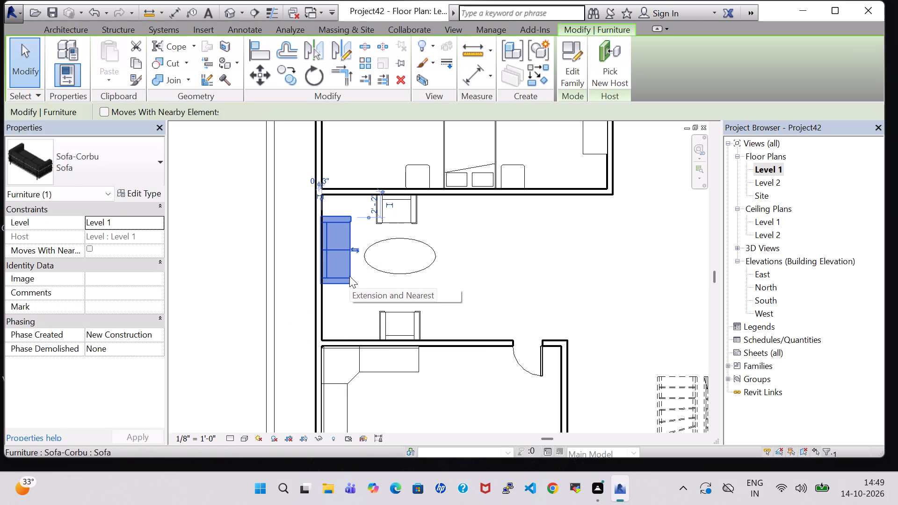
key(Down)
key(Down)
key(Down)
key(Down)
key(Down)
key(Down)
key(Down)
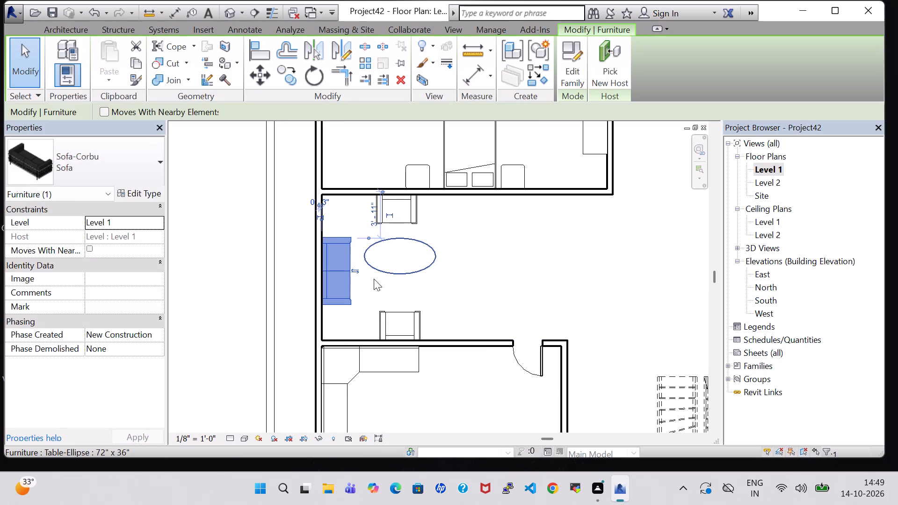
Nudge the elliptical table two increments south between the two chairs.
click(388, 272)
key(Down)
key(Down)
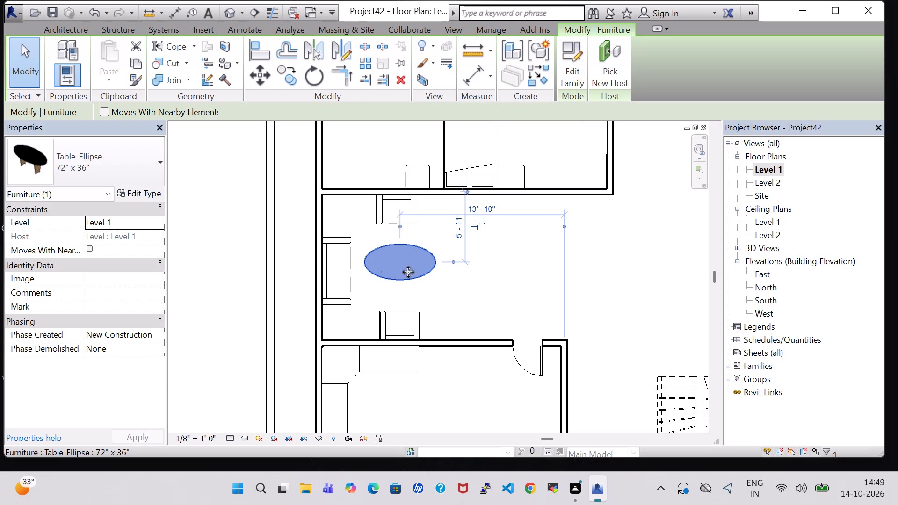
click(491, 296)
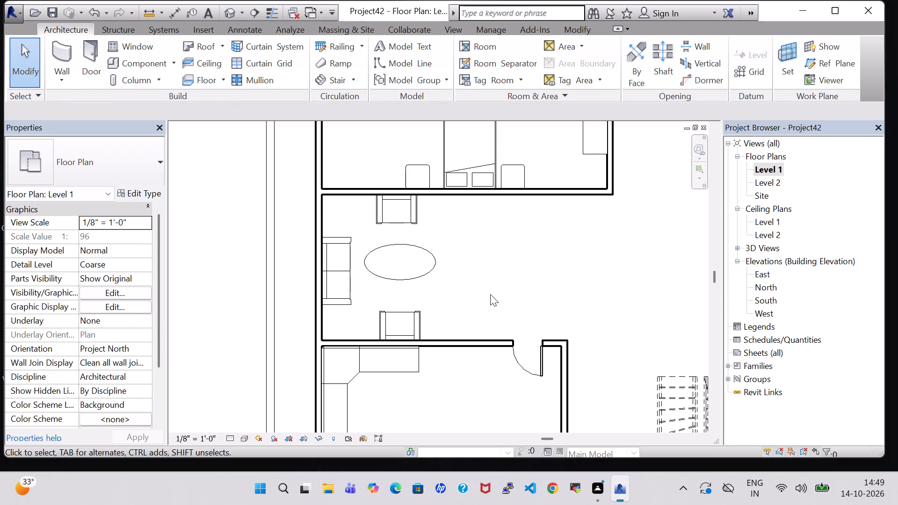
Place a 42" TV - Flat Screen against the north wall of the bedroom above the living area, opposite the bed.
scroll(490, 294, down, 1)
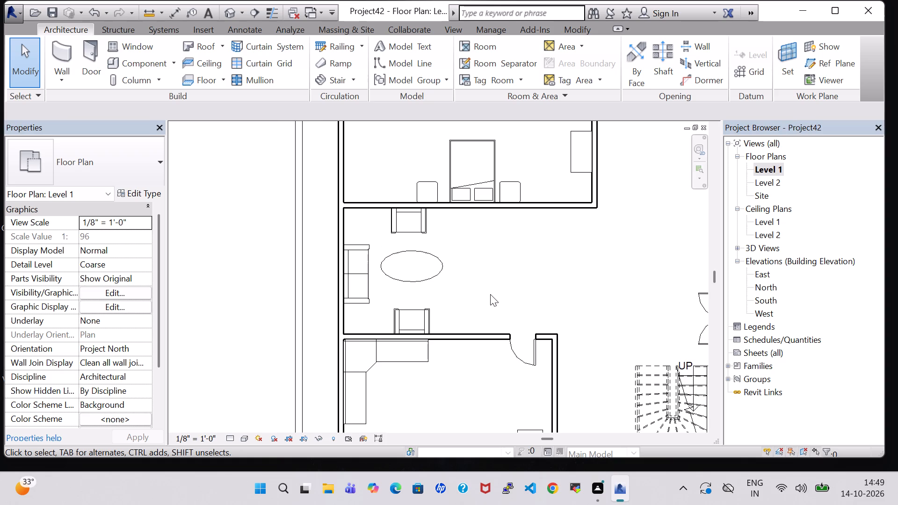
scroll(490, 294, down, 1)
scroll(371, 275, down, 3)
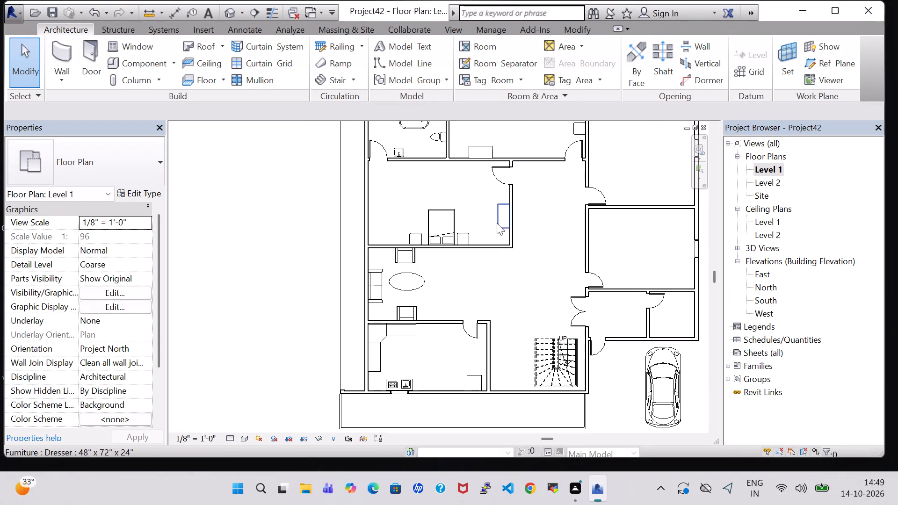
scroll(509, 247, down, 2)
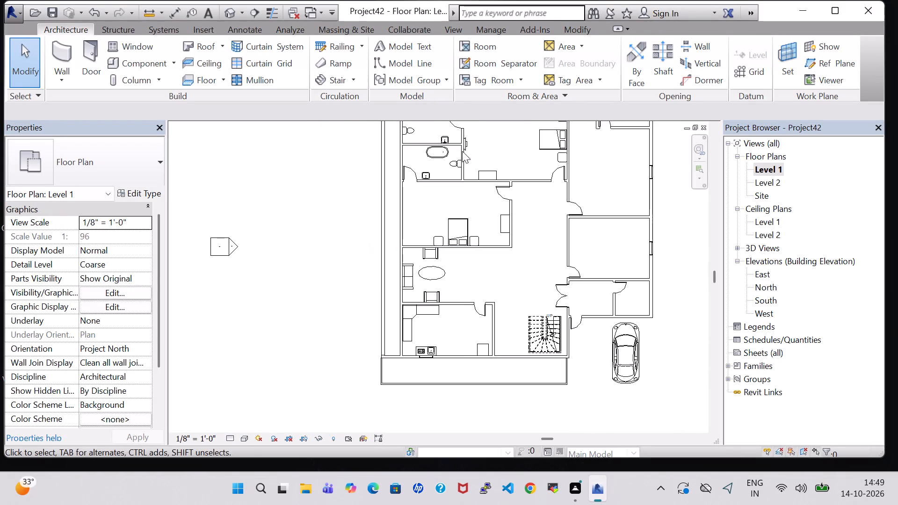
click(465, 143)
right_click(465, 143)
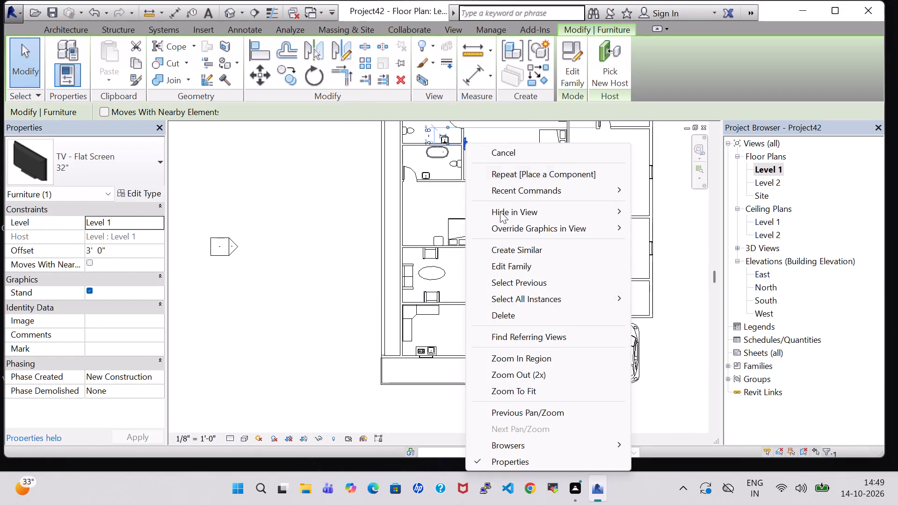
click(502, 247)
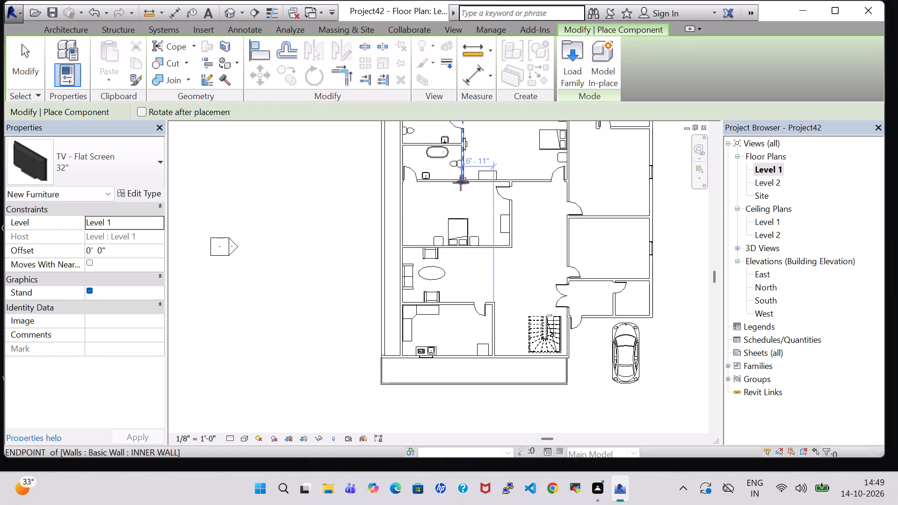
click(146, 193)
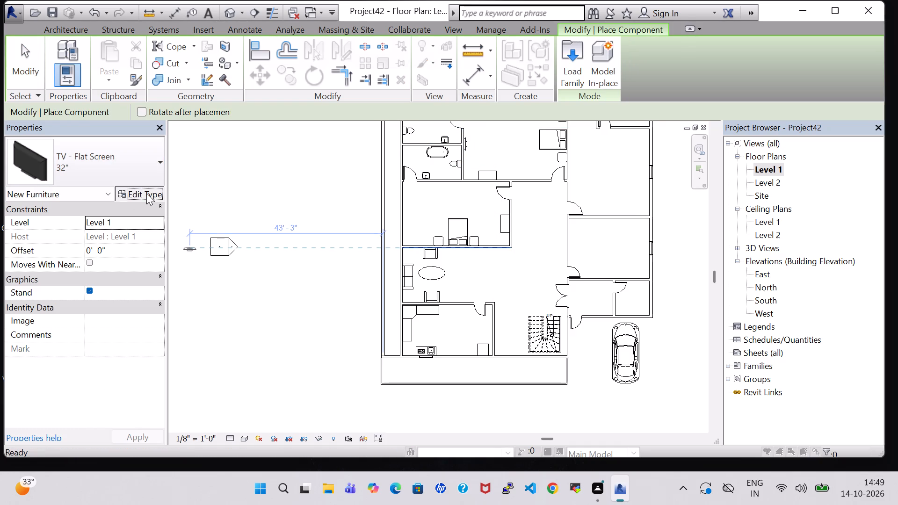
click(499, 120)
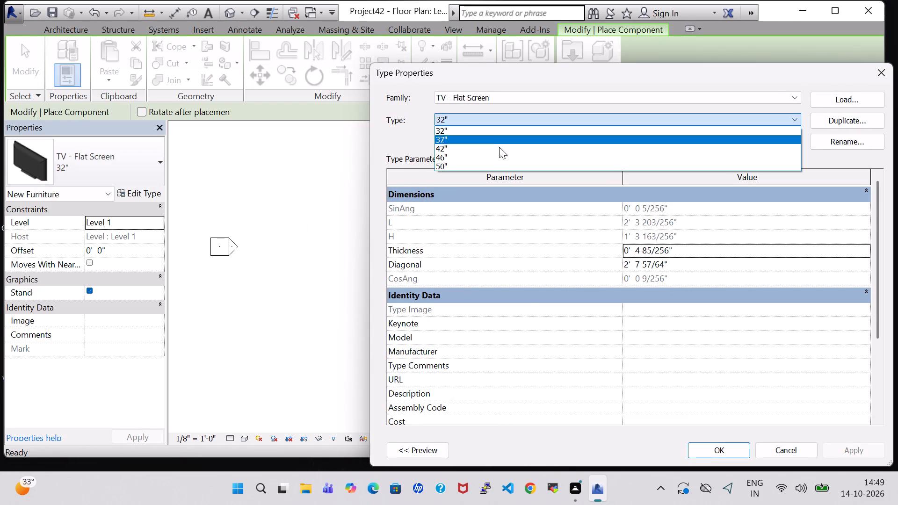
click(499, 149)
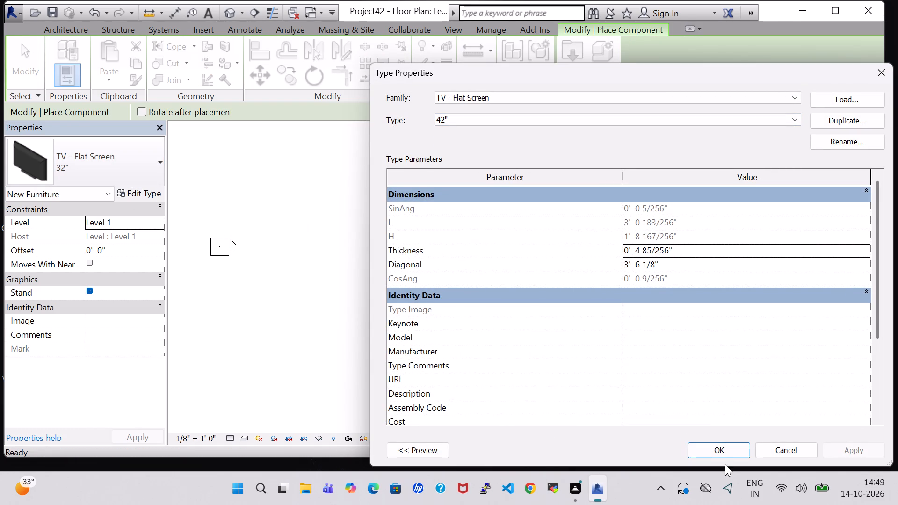
click(724, 450)
scroll(467, 201, up, 6)
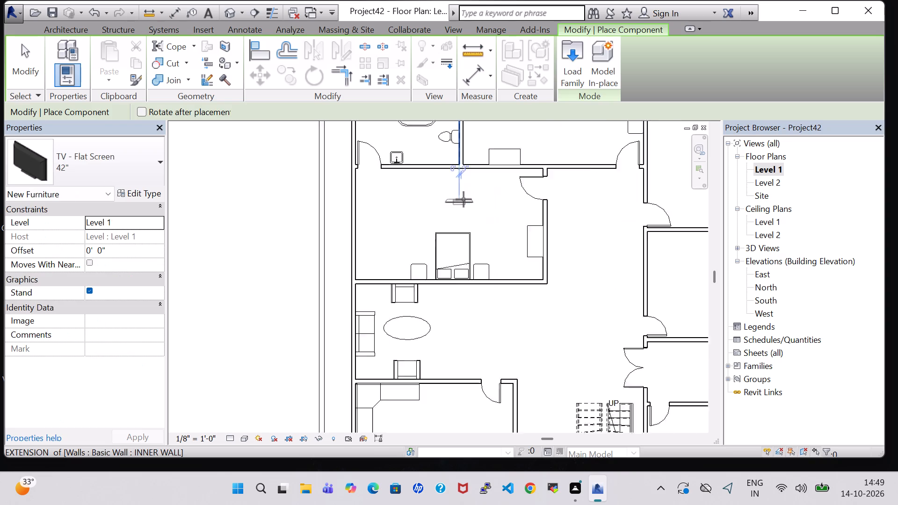
scroll(463, 199, up, 1)
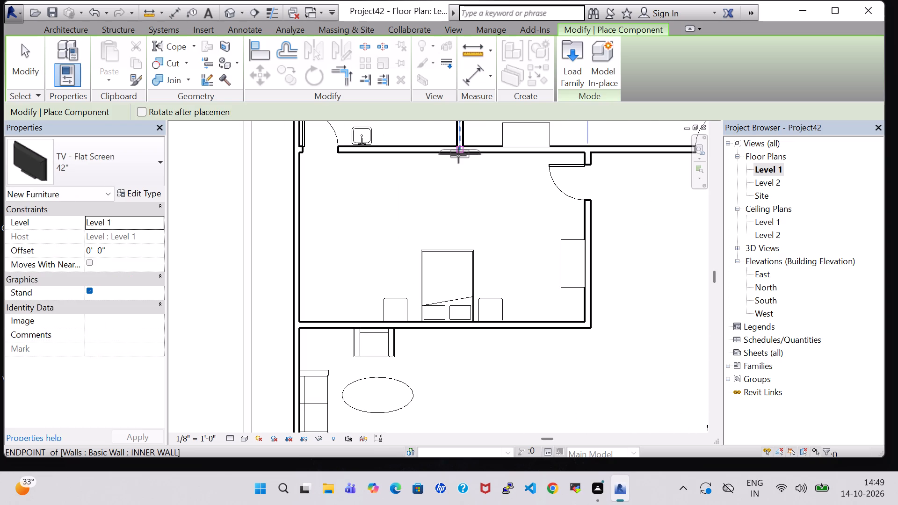
scroll(458, 164, up, 6)
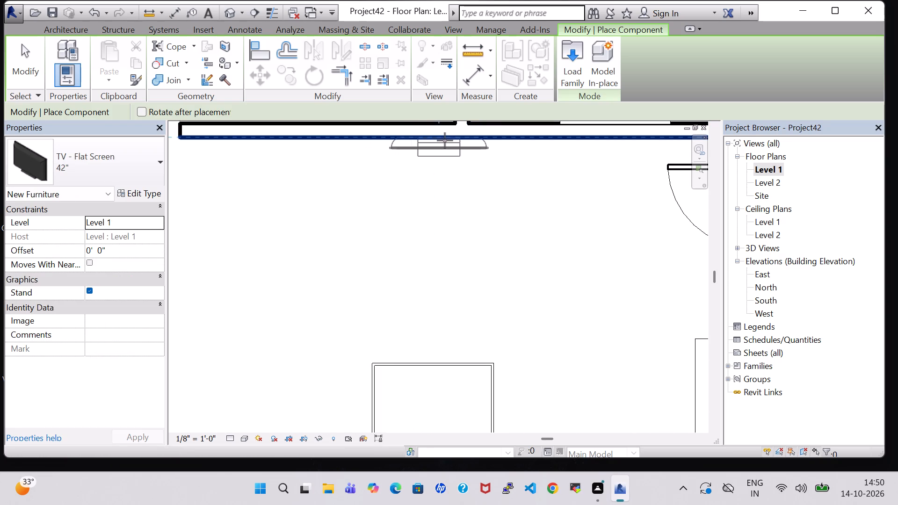
click(445, 140)
key(Escape)
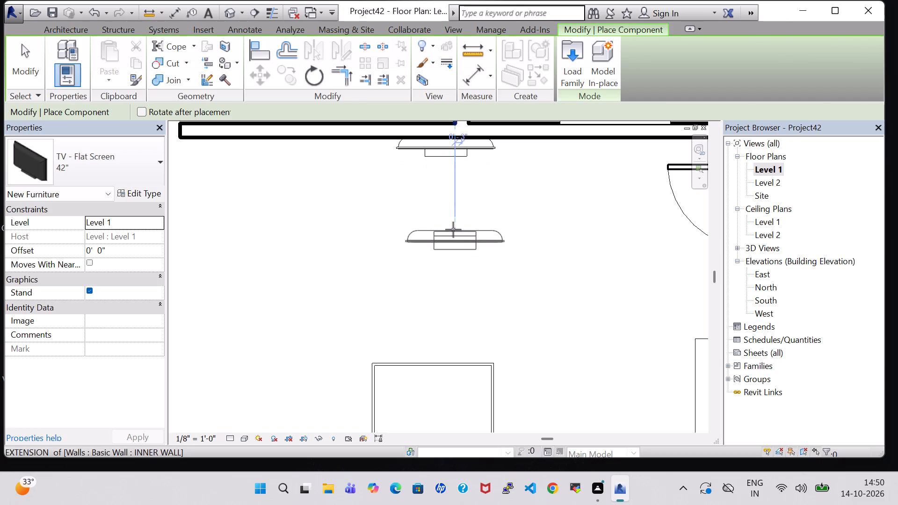
key(Escape)
Set the offset of the TV on the bedroom's north wall to 3' 0".
click(449, 155)
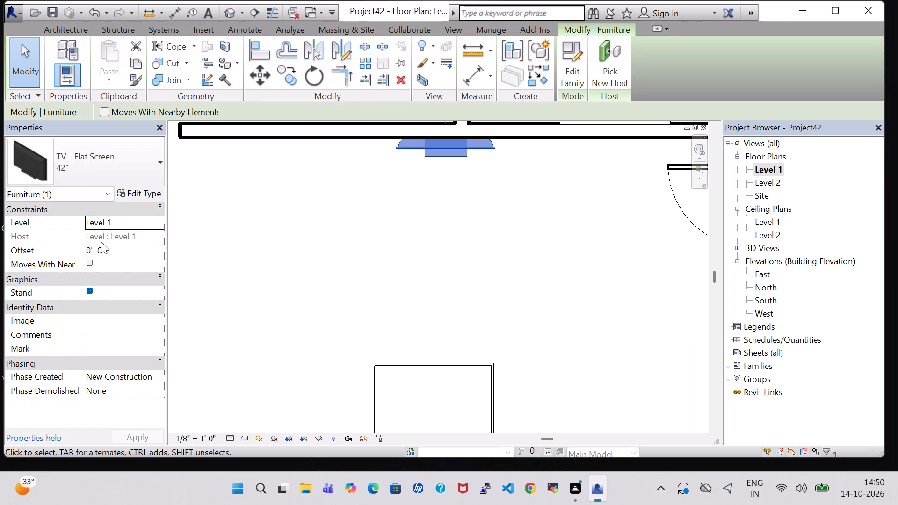
click(94, 257)
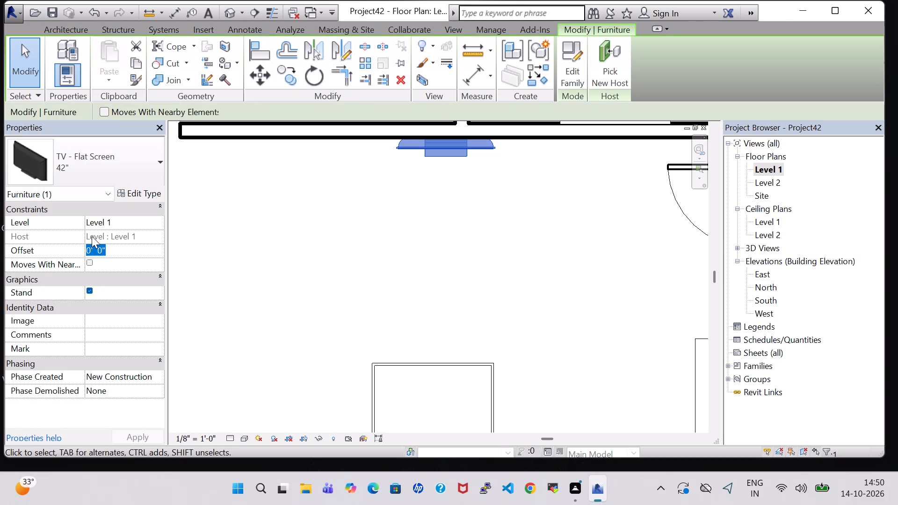
click(95, 252)
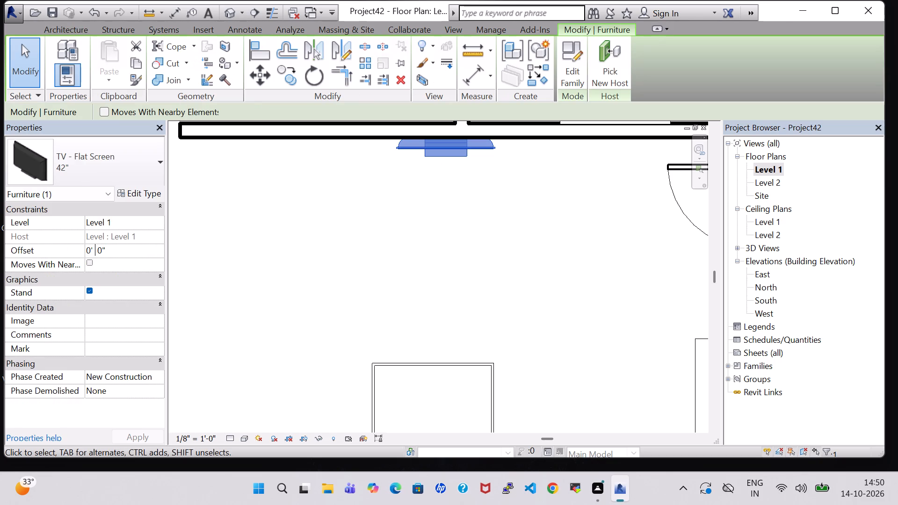
key(Left)
key(Left)
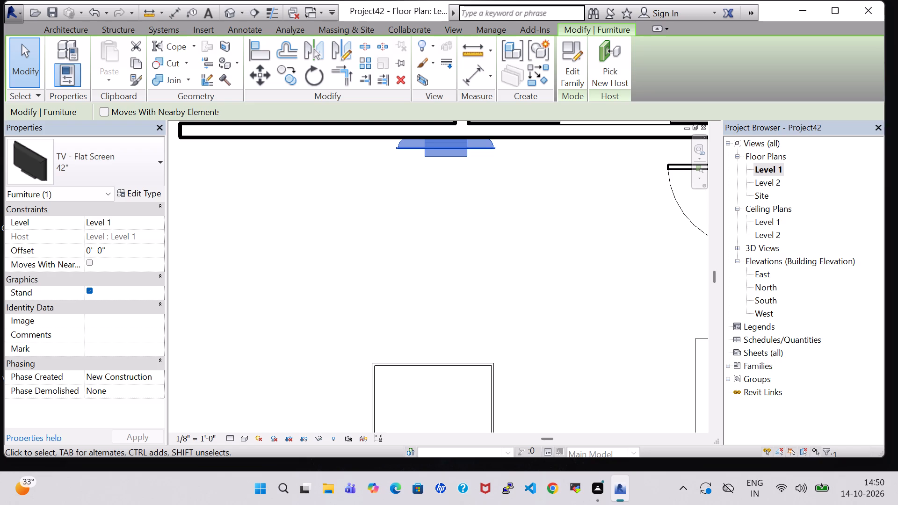
key(BackSpace)
key(3)
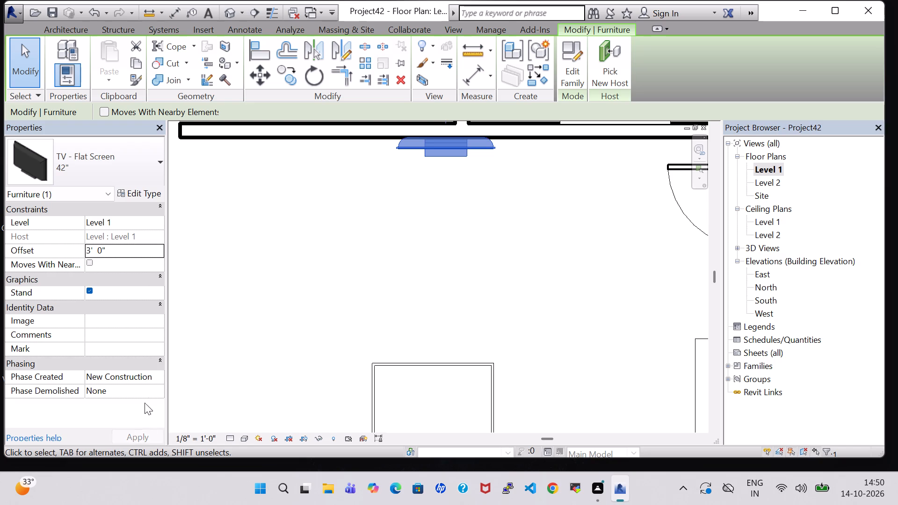
click(418, 281)
Place another 42" flat screen TV, rotated 180°, against the living area's south wall between the chair and the kitchen door.
scroll(418, 281, down, 5)
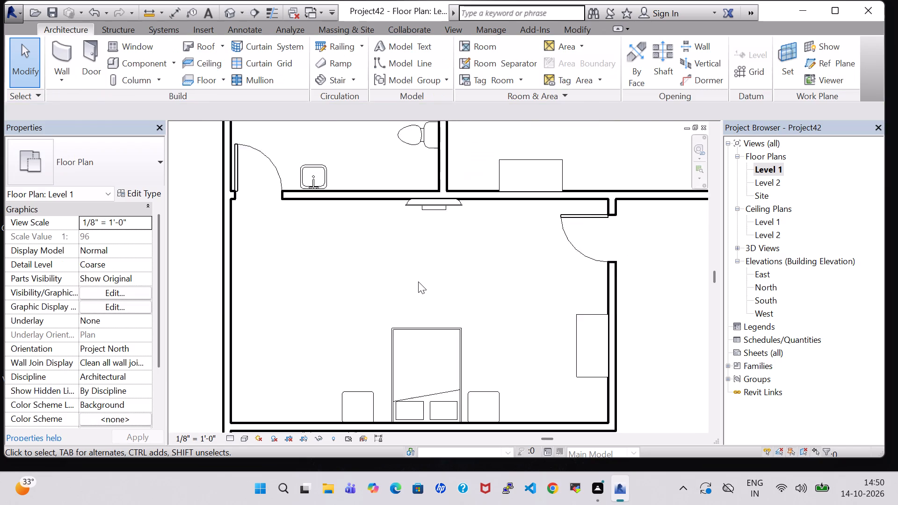
click(439, 219)
right_click(439, 219)
click(494, 249)
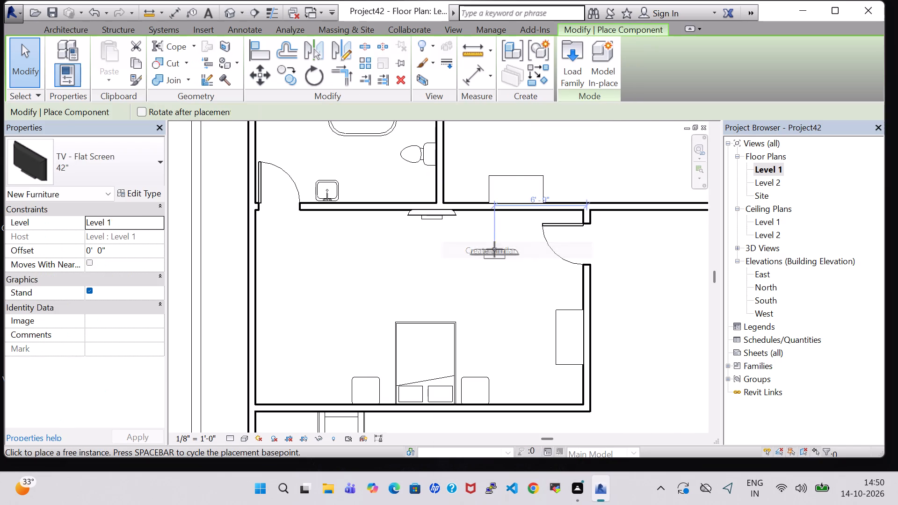
middle_drag(515, 346, 508, 233)
middle_drag(499, 348, 495, 228)
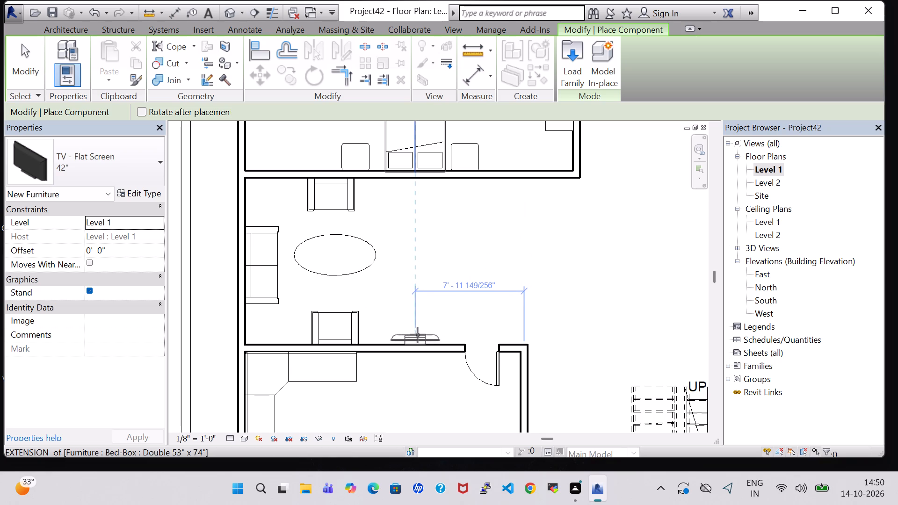
key(space)
key(space)
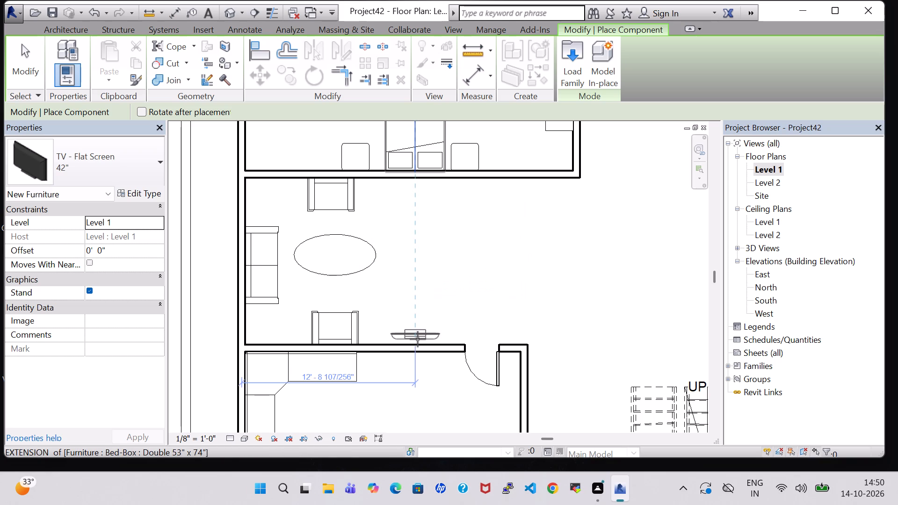
click(418, 342)
key(Escape)
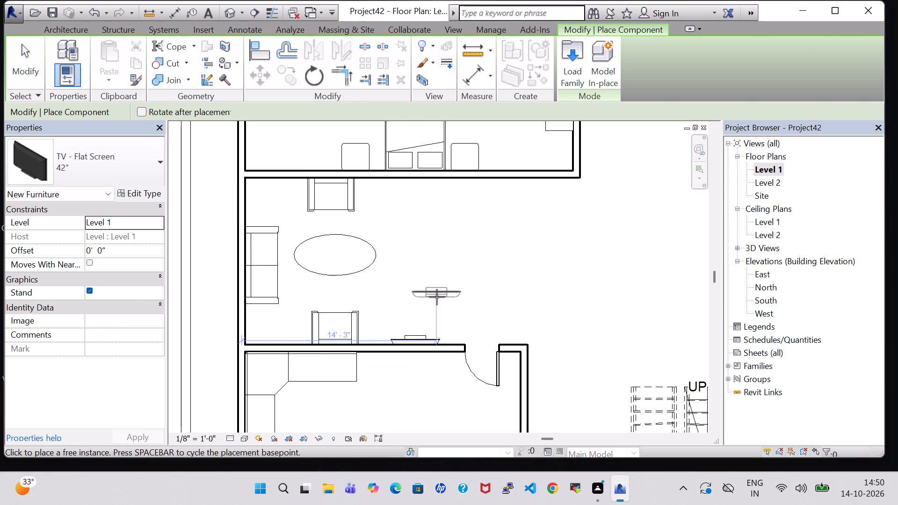
key(Escape)
Set the offset of the TV on the living area's south wall to 3' 0".
click(427, 334)
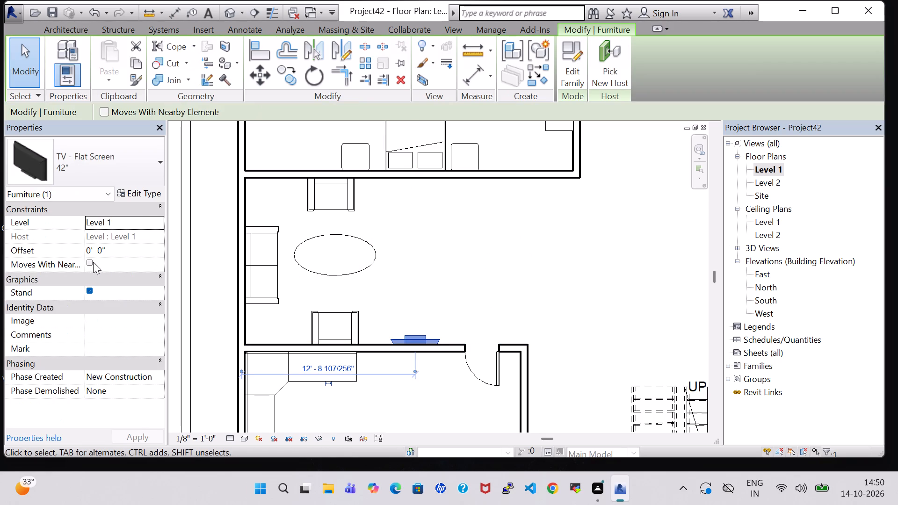
click(93, 252)
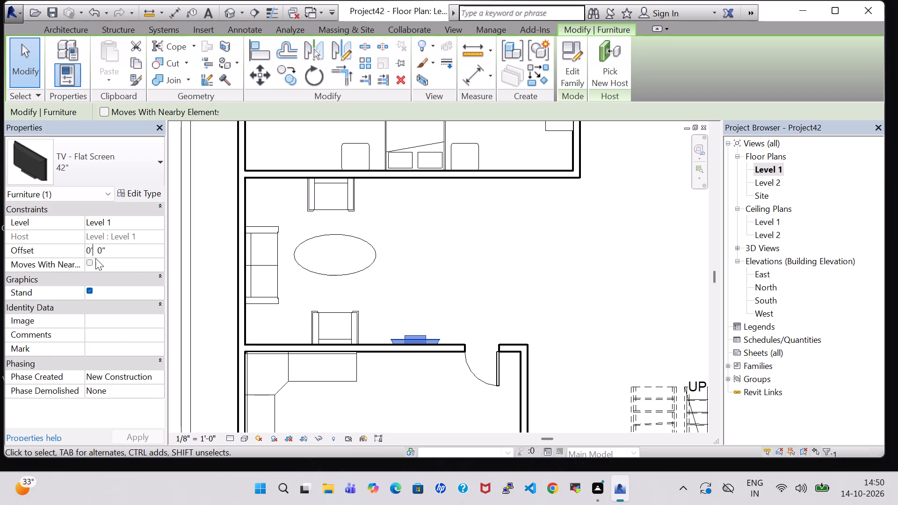
key(Left)
key(BackSpace)
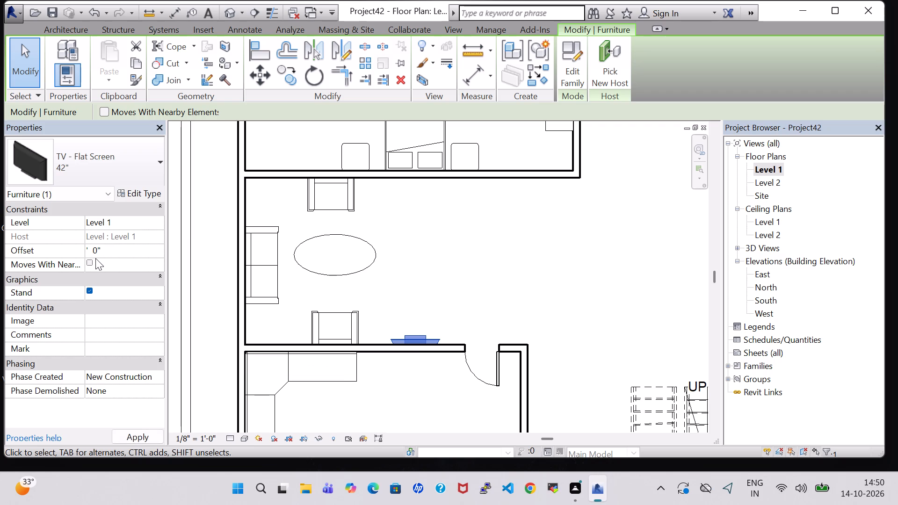
key(3)
click(138, 430)
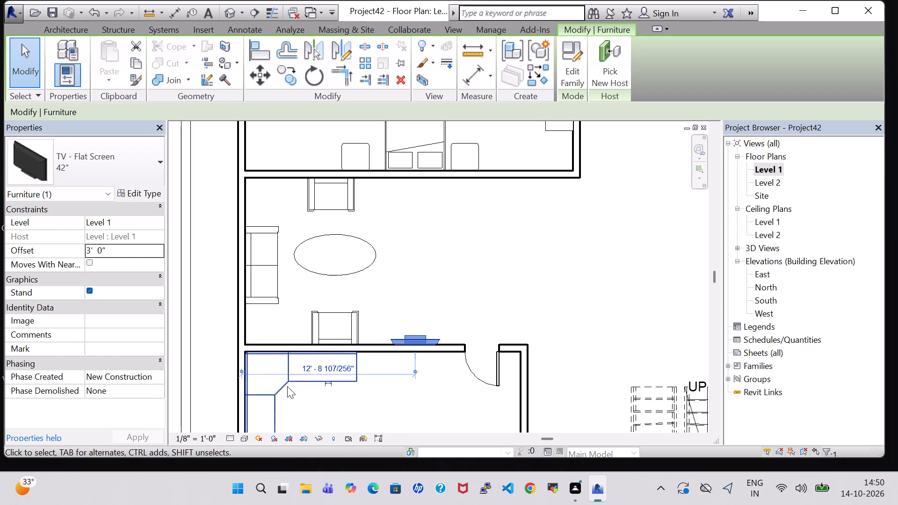
click(456, 300)
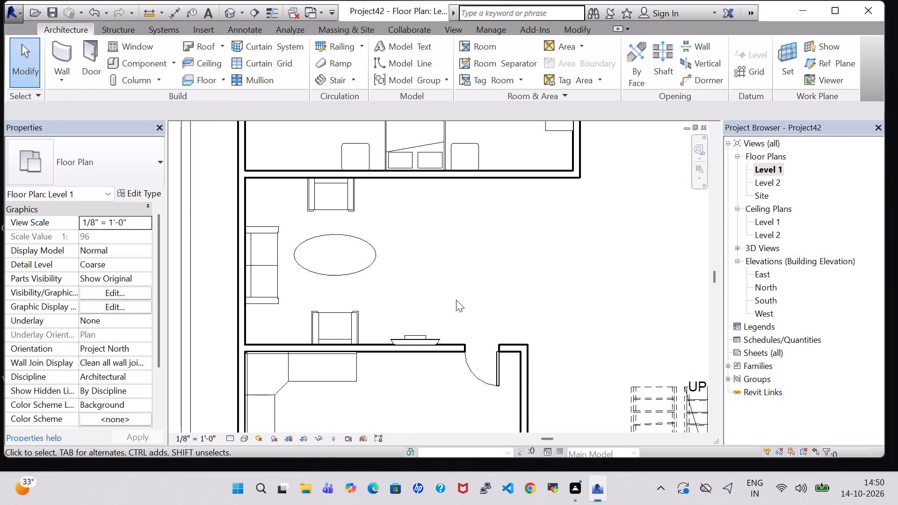
Nudge the dresser on the east wall of the bedroom above the living area three increments south.
scroll(458, 307, down, 4)
middle_drag(427, 379, 419, 368)
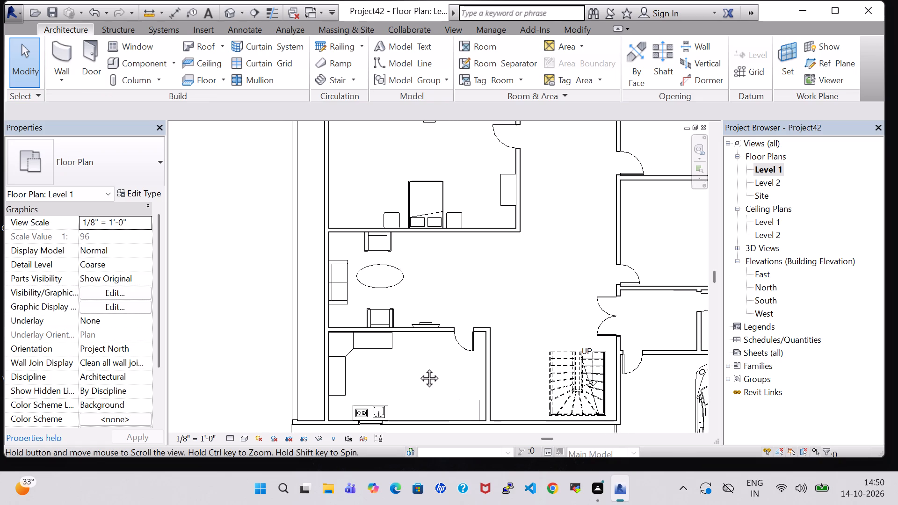
middle_drag(419, 368, 419, 365)
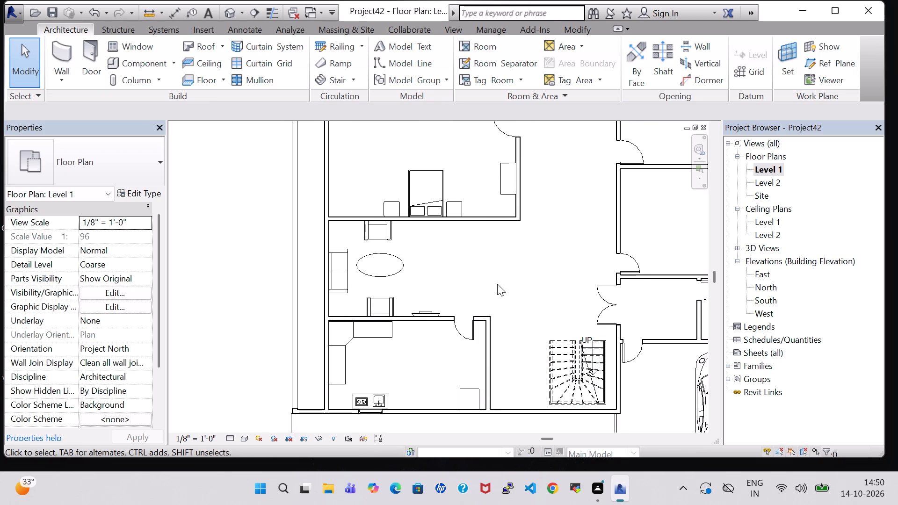
middle_drag(497, 285, 425, 292)
scroll(425, 292, down, 2)
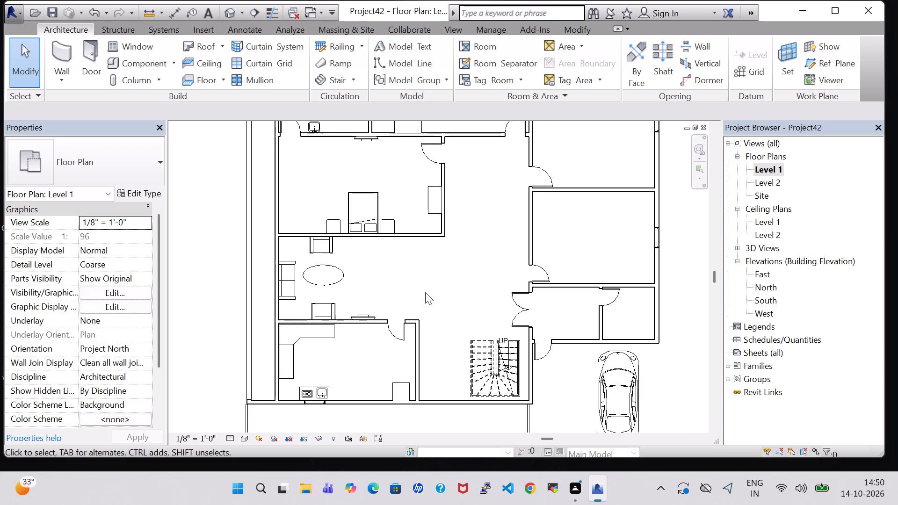
click(437, 225)
key(Down)
key(Down)
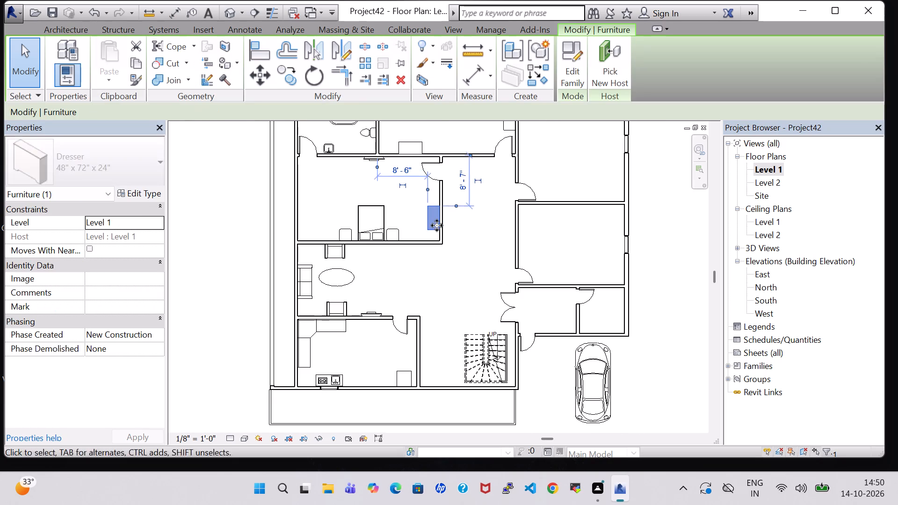
key(Down)
click(461, 288)
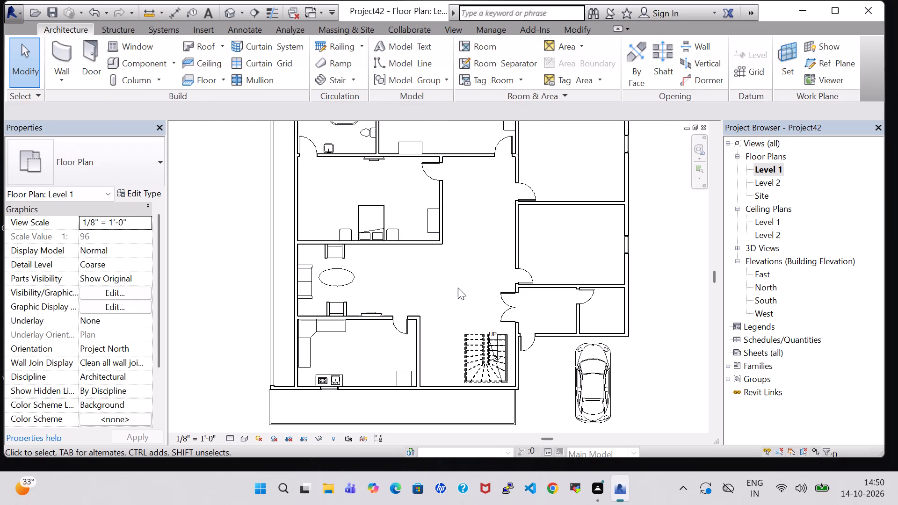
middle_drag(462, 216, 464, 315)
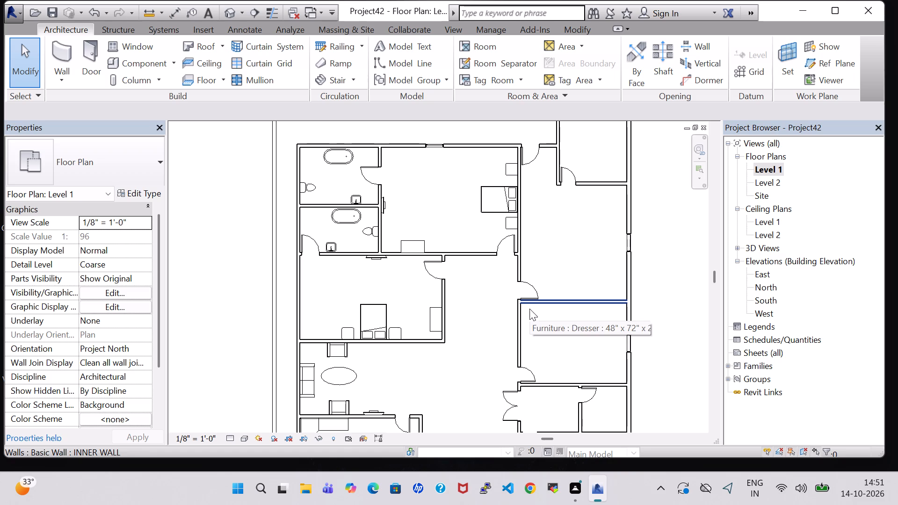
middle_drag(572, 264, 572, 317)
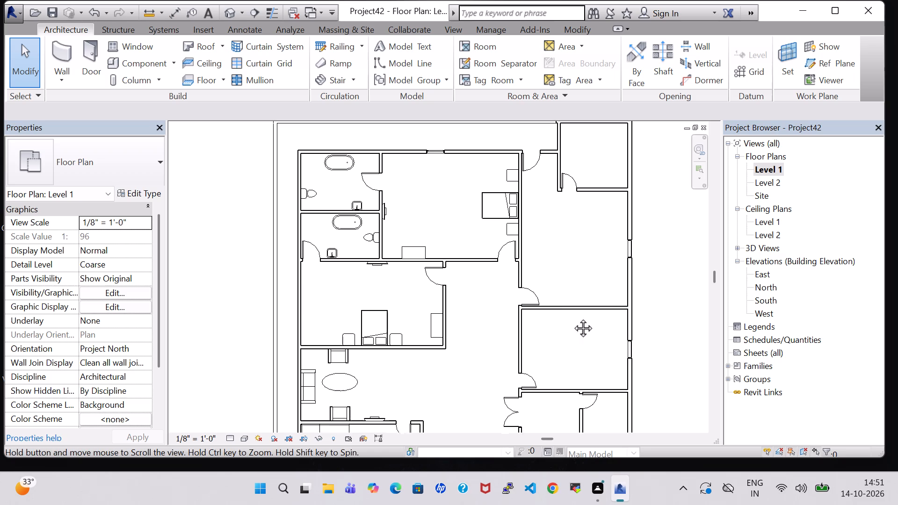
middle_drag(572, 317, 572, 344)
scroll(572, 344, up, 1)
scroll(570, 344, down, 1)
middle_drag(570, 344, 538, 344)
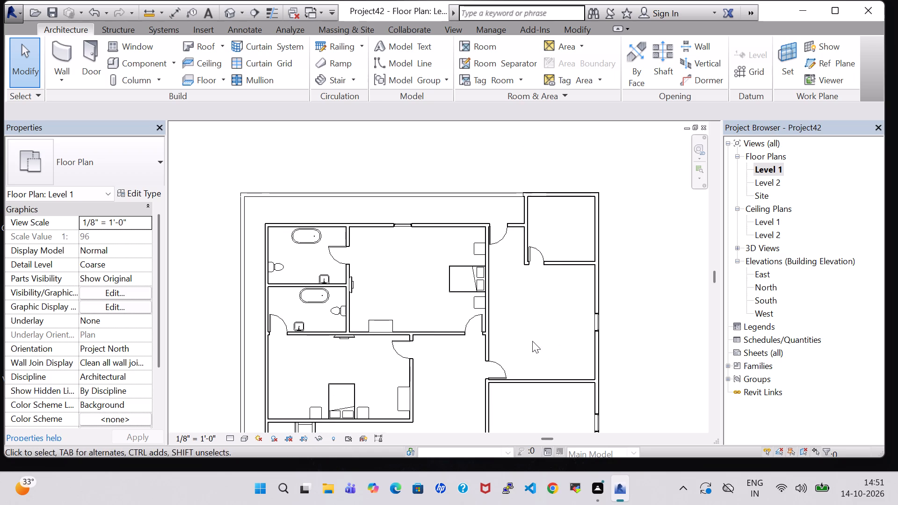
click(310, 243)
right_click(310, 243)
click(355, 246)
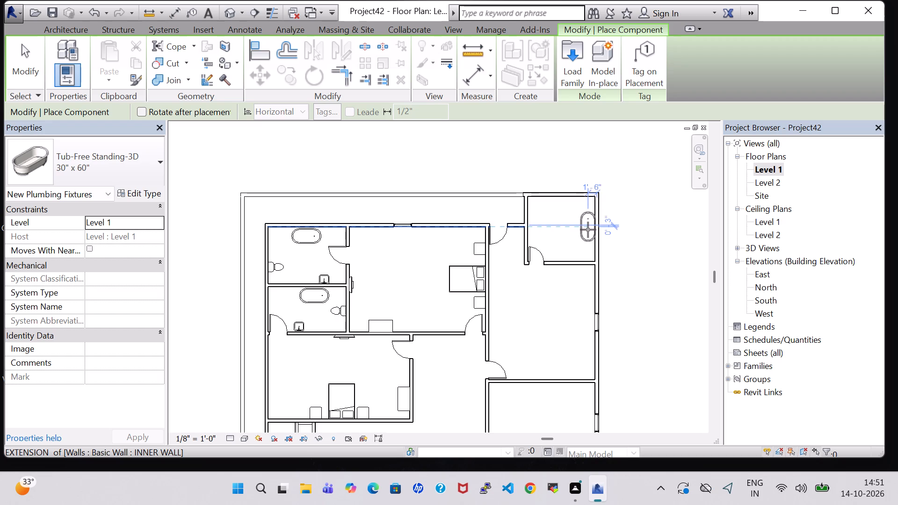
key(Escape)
Load the Tub-Rectangular-3D family from the Bathtubs folder of the US Imperial architectural plumbing fixtures library.
click(138, 64)
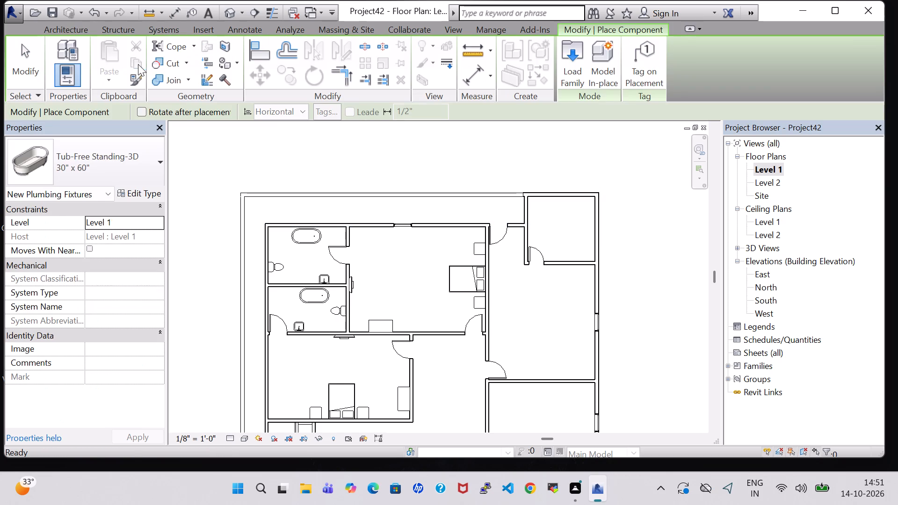
click(573, 59)
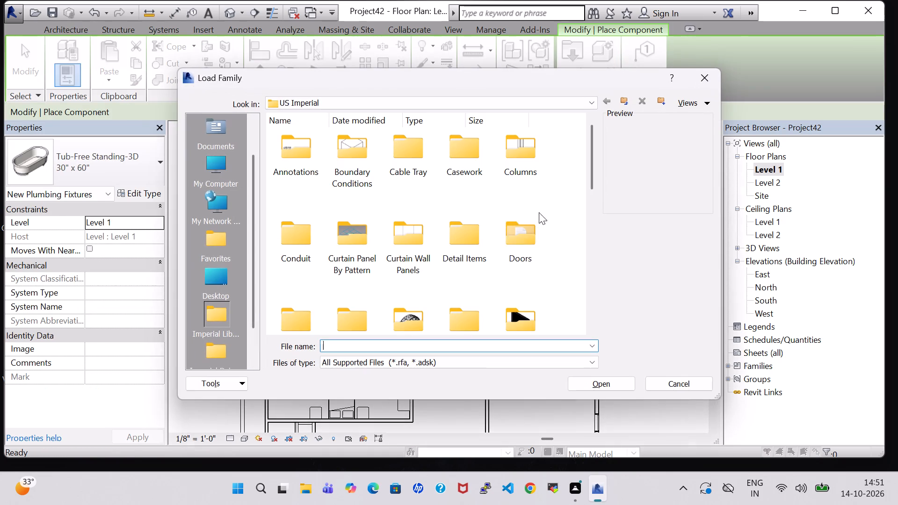
click(520, 254)
key(p)
double_click(395, 165)
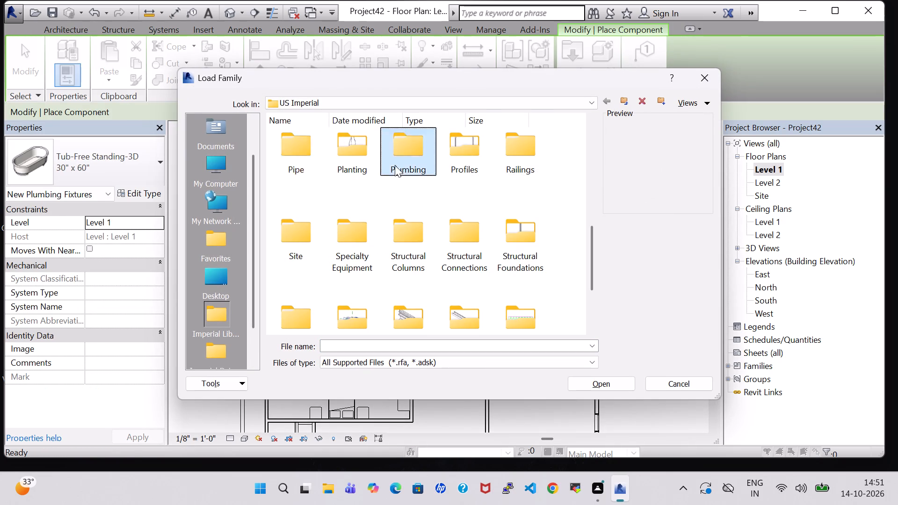
double_click(310, 146)
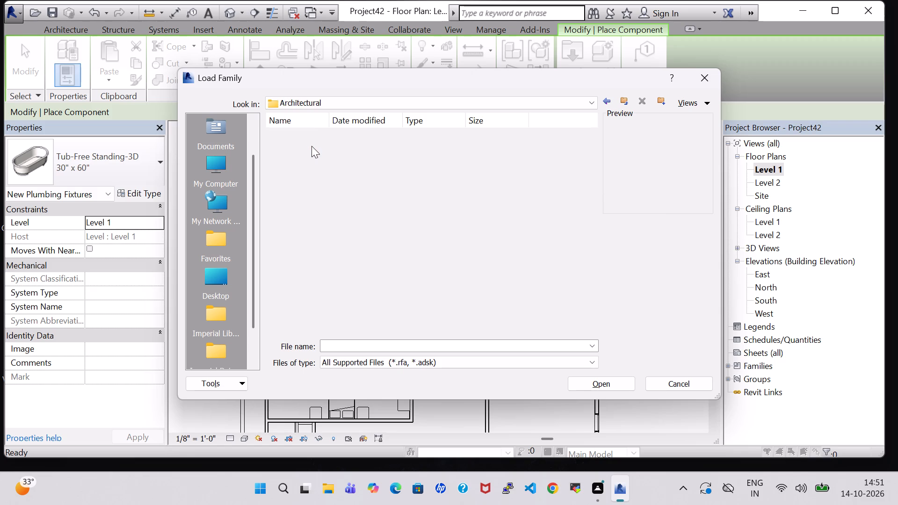
double_click(346, 158)
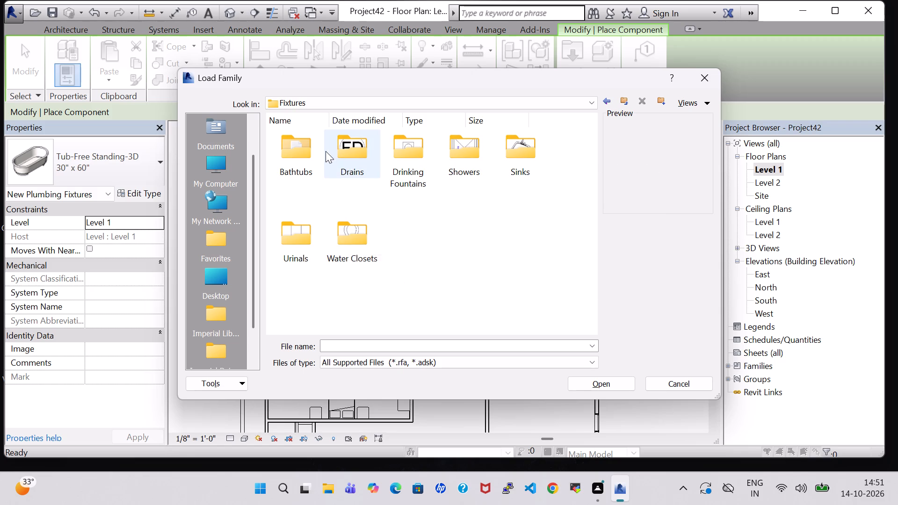
double_click(284, 153)
click(466, 142)
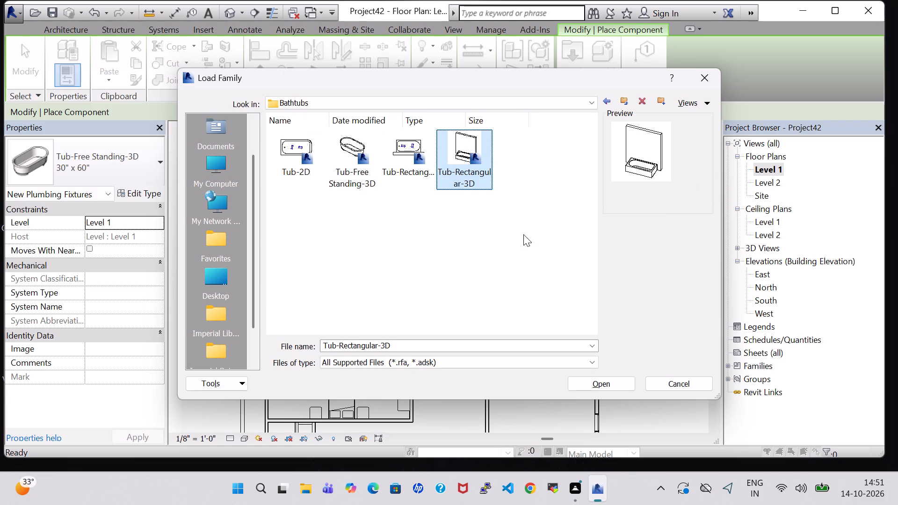
click(605, 386)
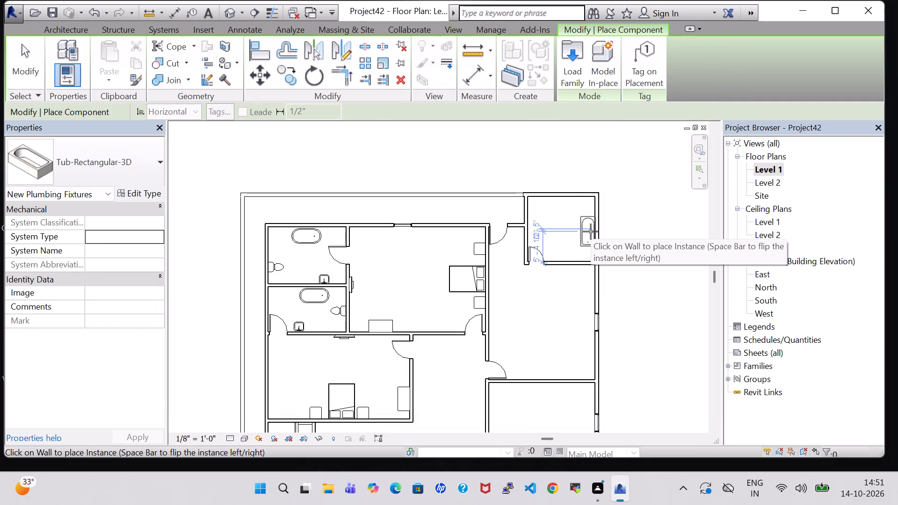
Place the rectangular tub against the northeast bathroom's east wall, centred about 3' 9 1/2" from the south wall.
scroll(591, 231, up, 2)
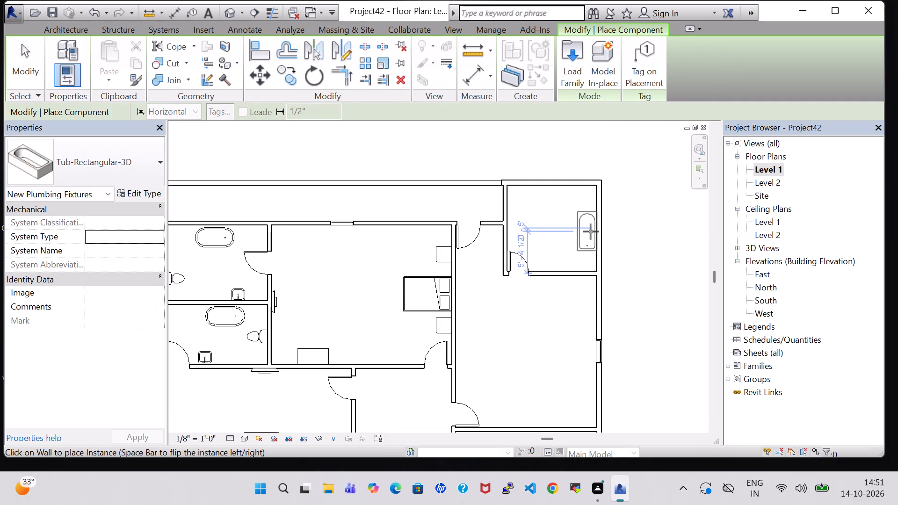
click(593, 244)
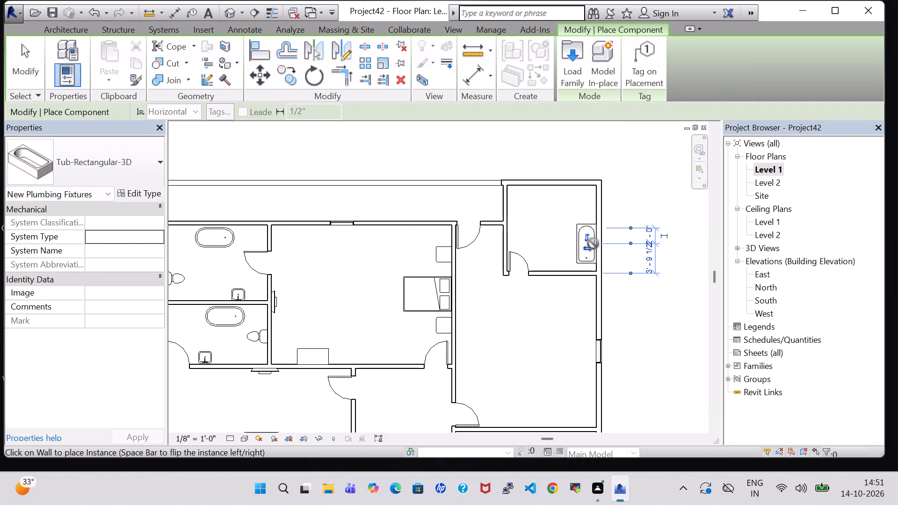
key(Escape)
key(Escape)
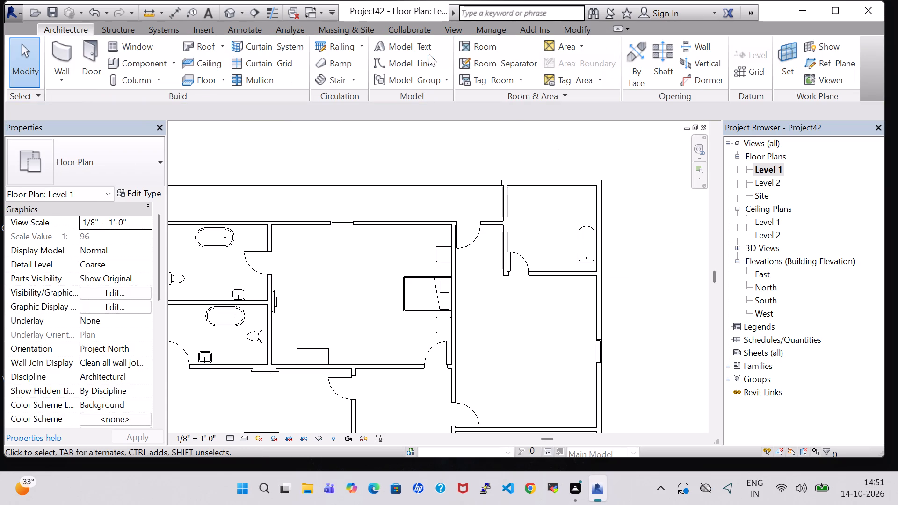
Place a Toilet-Domestic-3D like the existing one, rotated 180°, against the northeast bathroom's south wall between the door and the tub.
click(177, 278)
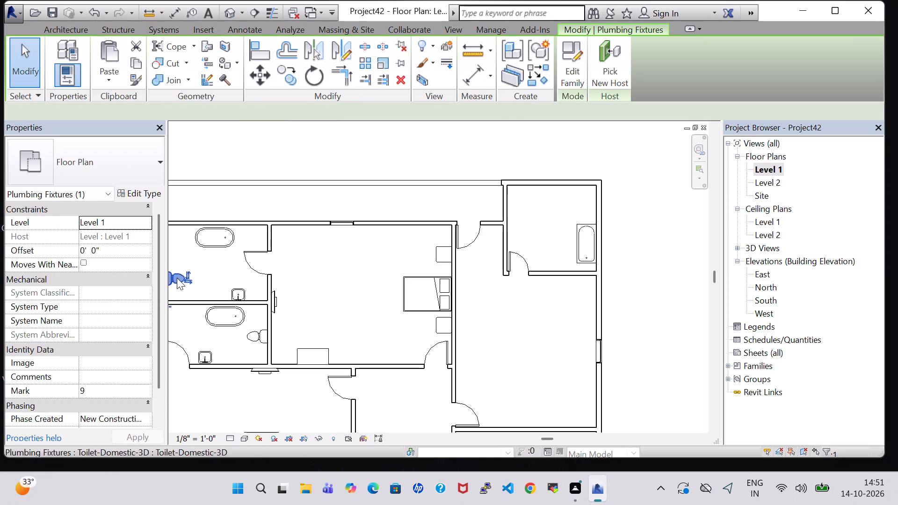
right_click(177, 278)
click(243, 254)
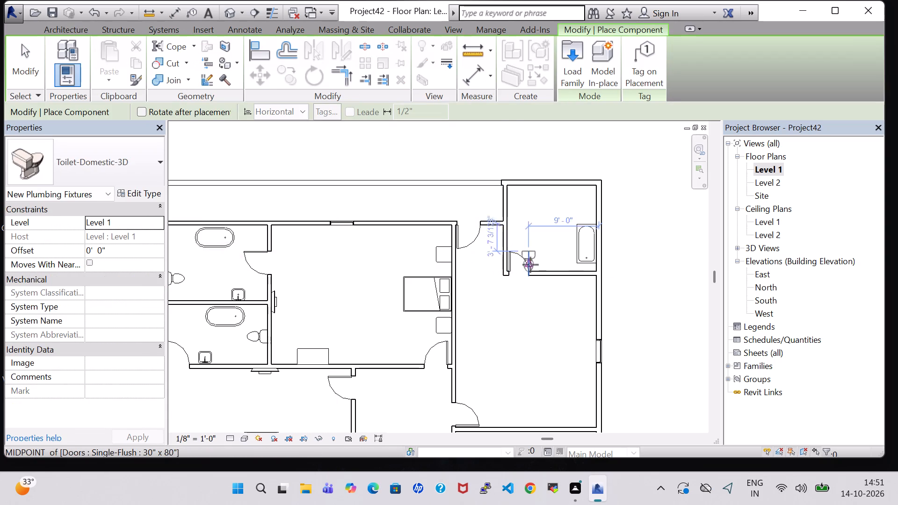
key(space)
key(space)
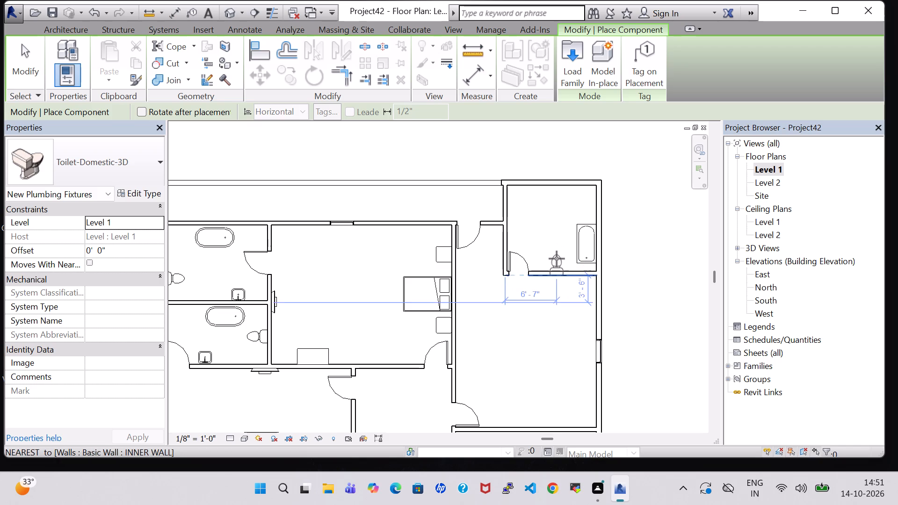
click(557, 255)
key(Escape)
key(Escape)
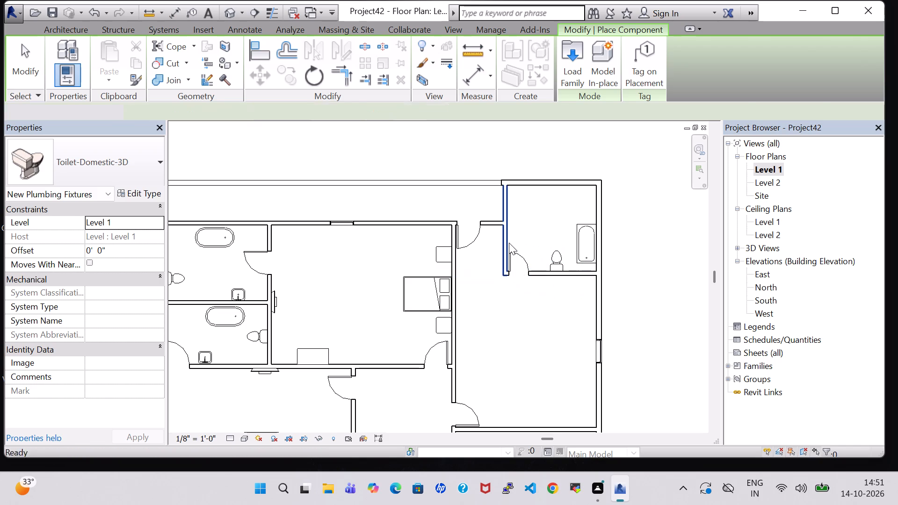
Place another 20" x 18" Sink Vanity-Square against the northeast bathroom's north wall, about 8' 3" from the east wall.
click(233, 294)
right_click(232, 294)
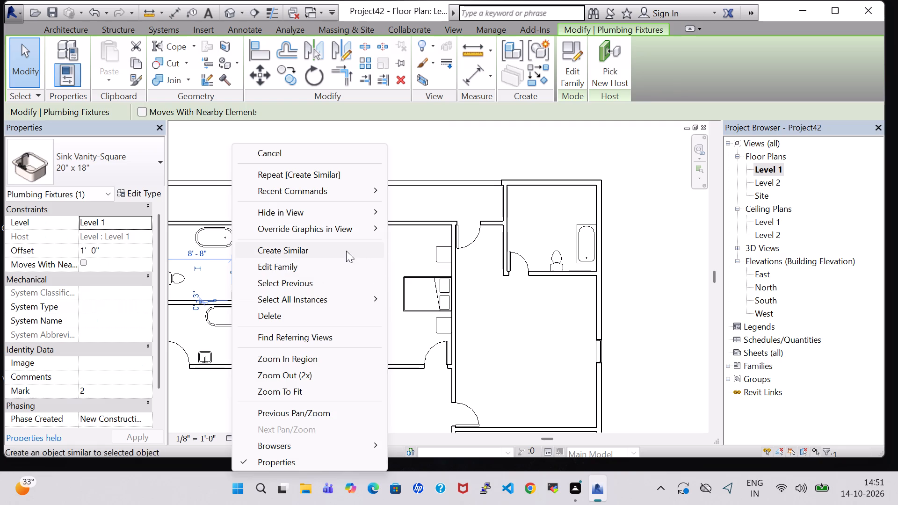
click(346, 251)
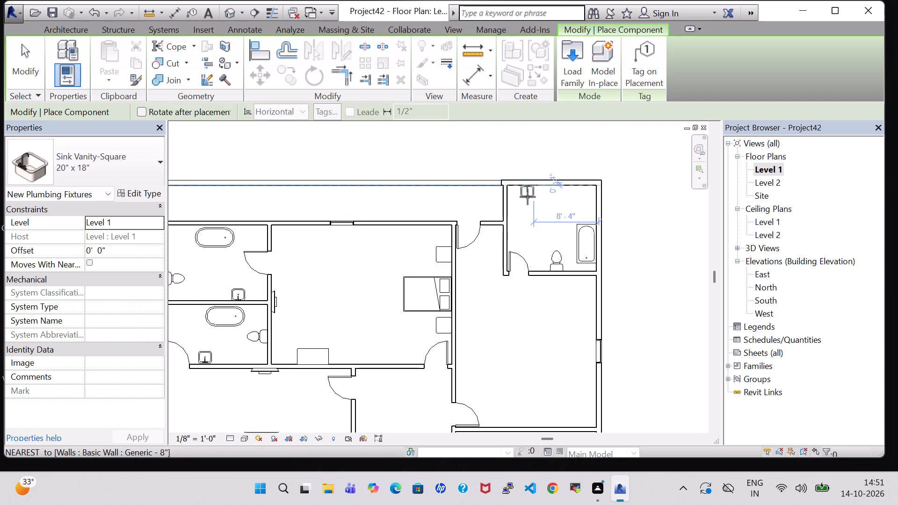
scroll(528, 197, up, 2)
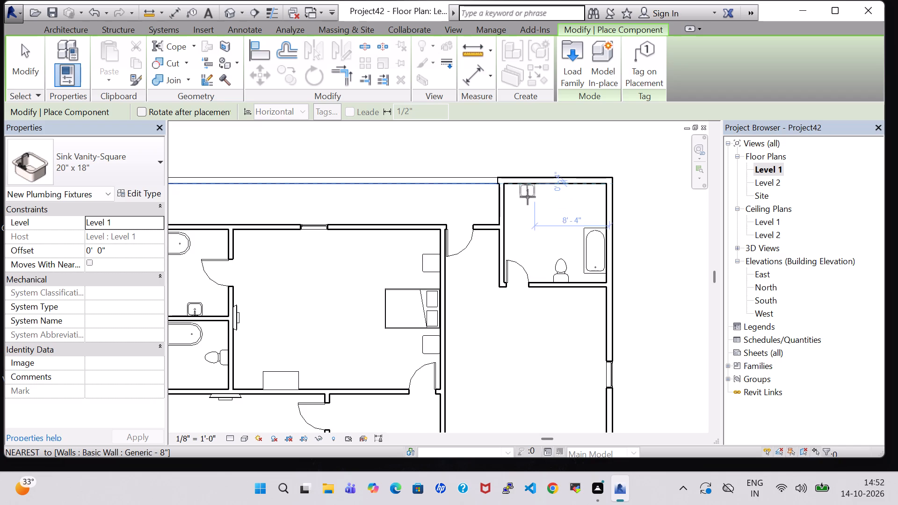
scroll(528, 197, up, 2)
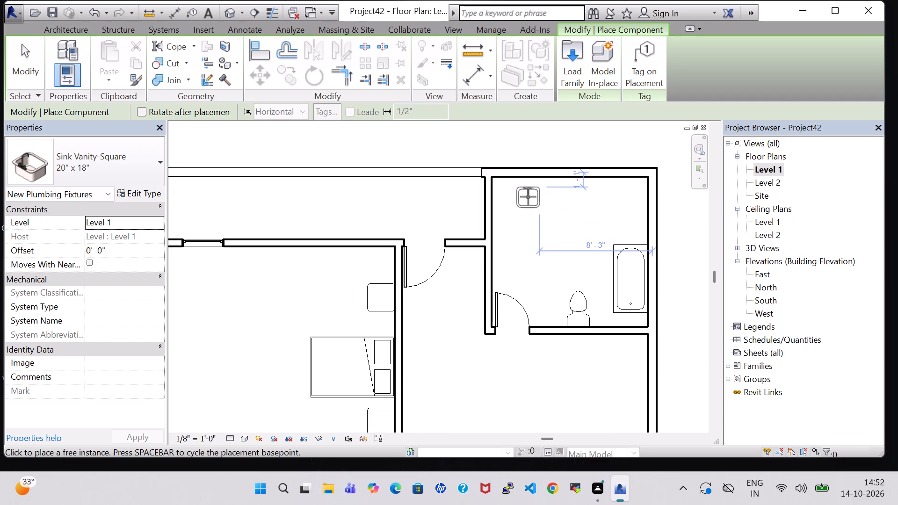
click(528, 187)
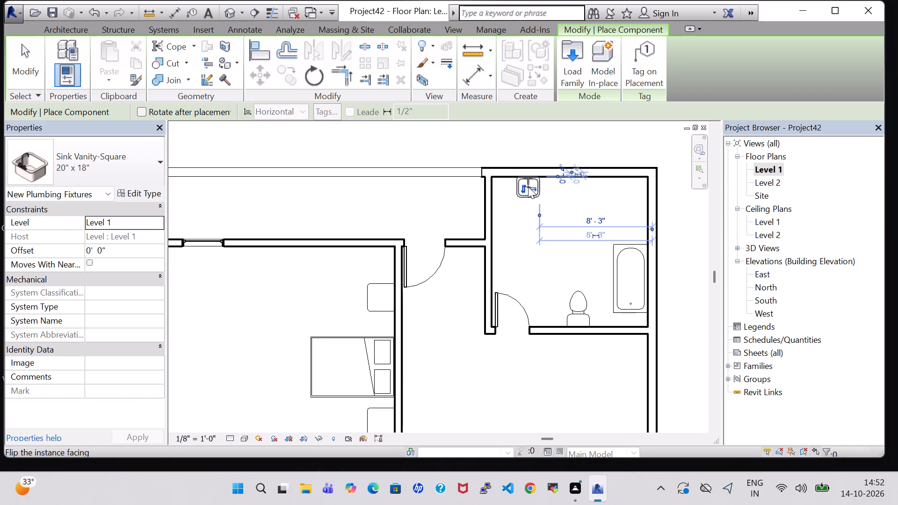
key(Escape)
key(Escape)
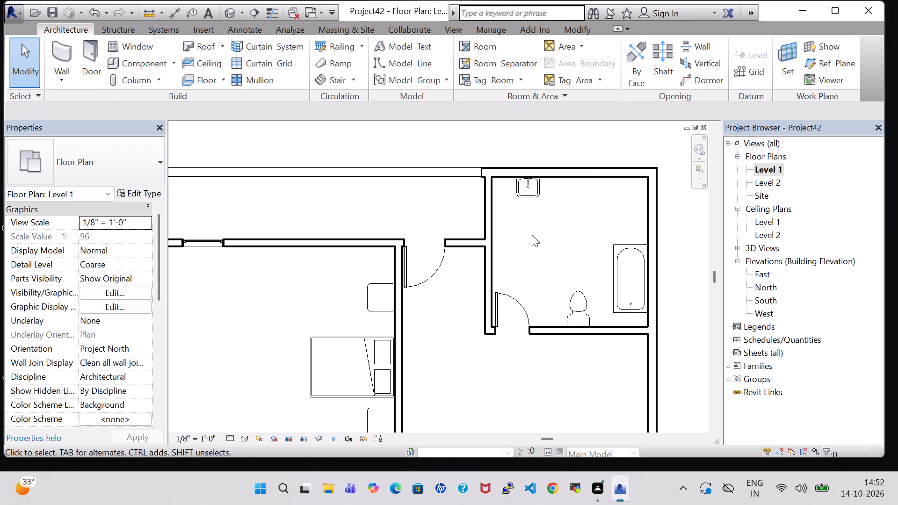
click(532, 235)
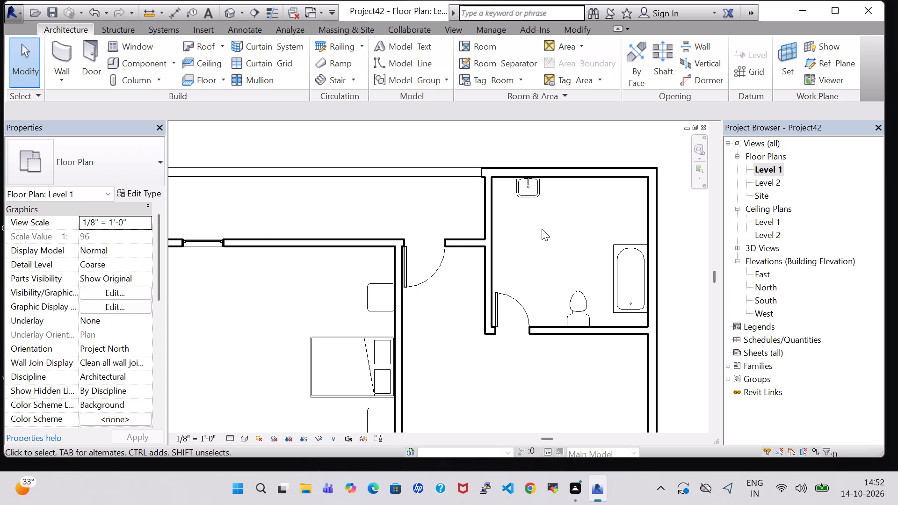
Place another Double 53" x 74" Bed-Box in the room south of the northeast bathroom, with its head toward the east wall's window.
scroll(543, 231, down, 1)
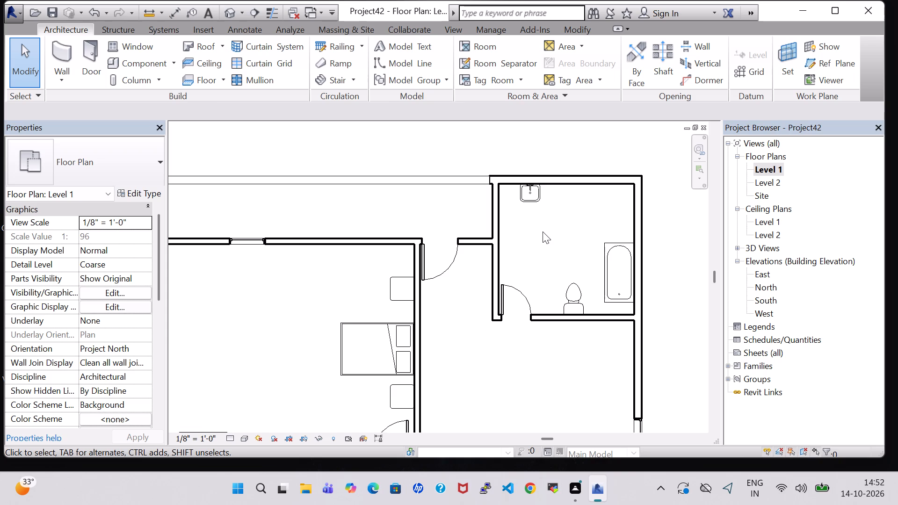
scroll(543, 241, down, 3)
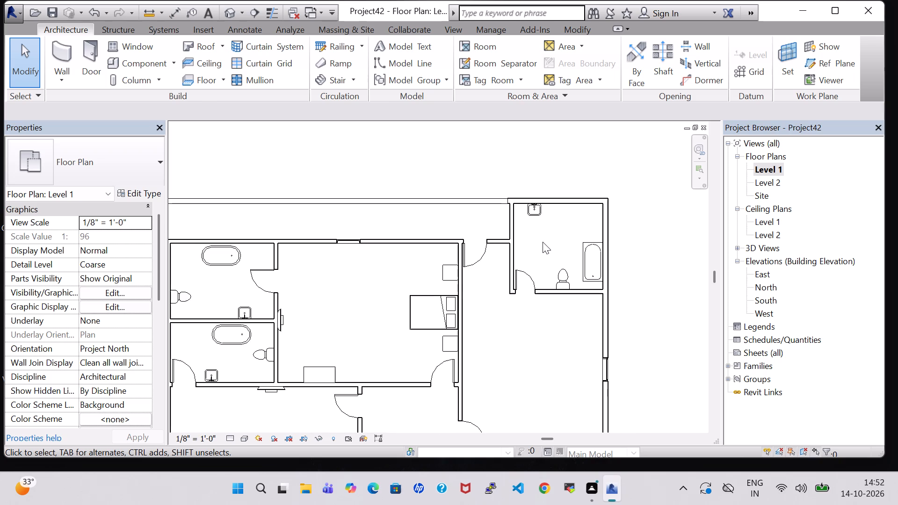
middle_click(524, 375)
scroll(524, 374, down, 2)
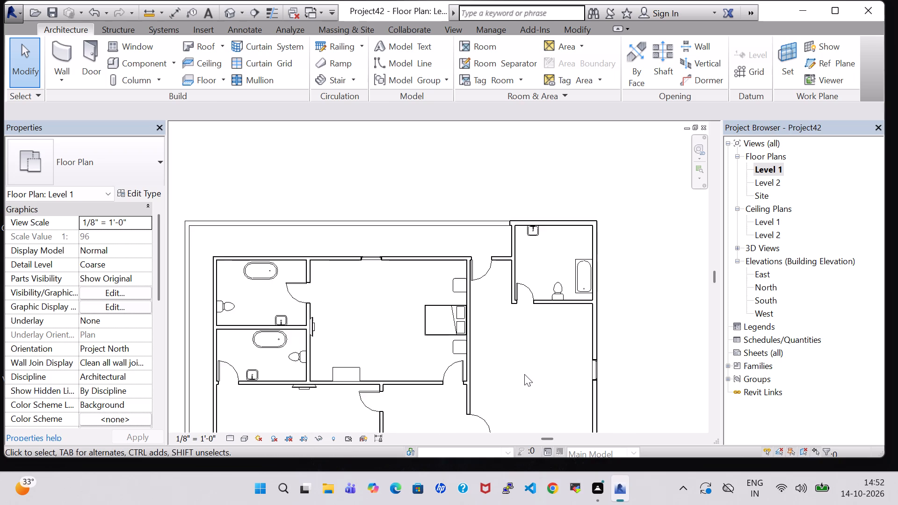
scroll(524, 374, down, 1)
middle_drag(524, 374, 534, 319)
scroll(534, 319, down, 1)
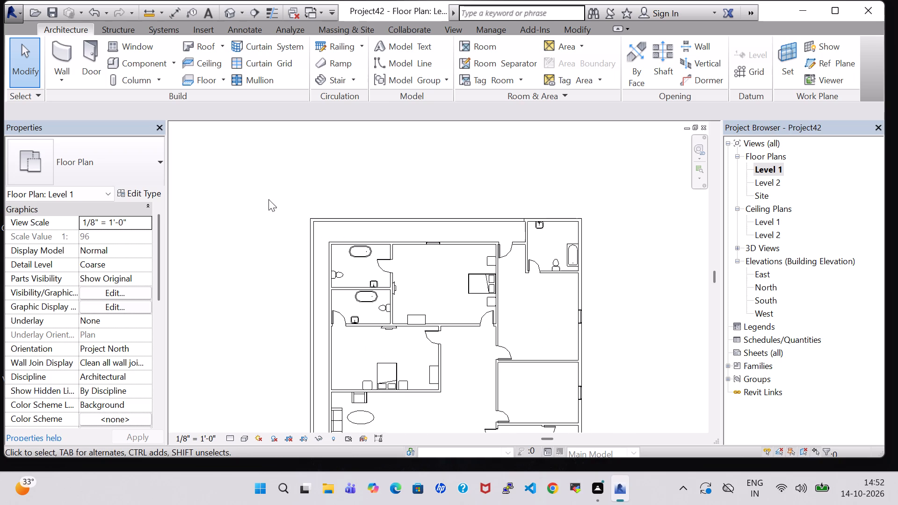
click(134, 66)
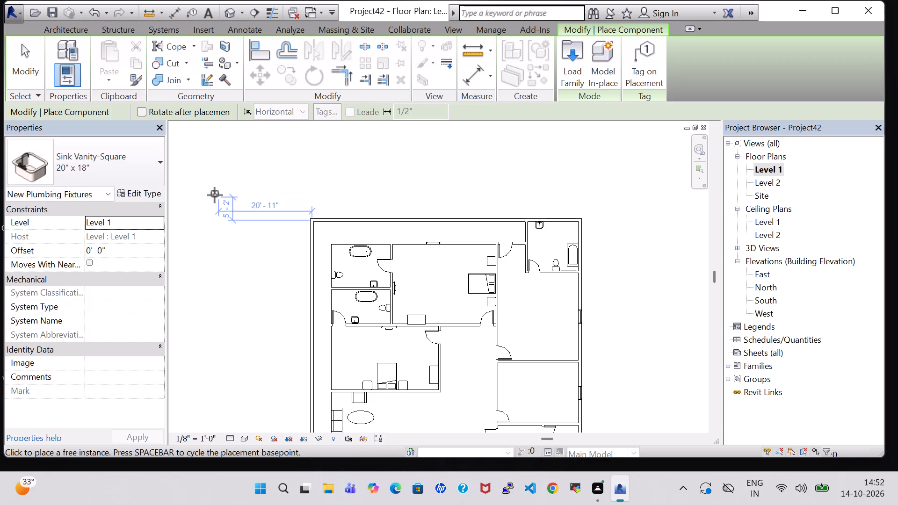
key(Escape)
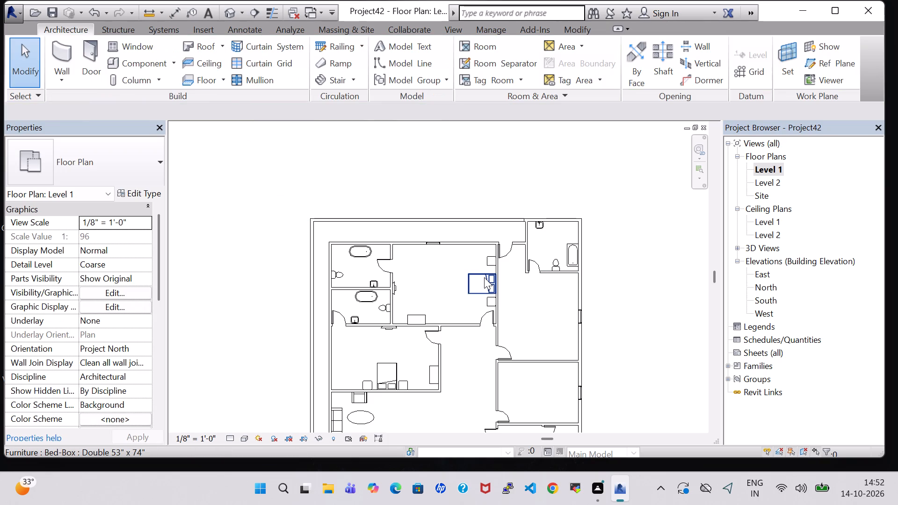
click(484, 277)
right_click(484, 277)
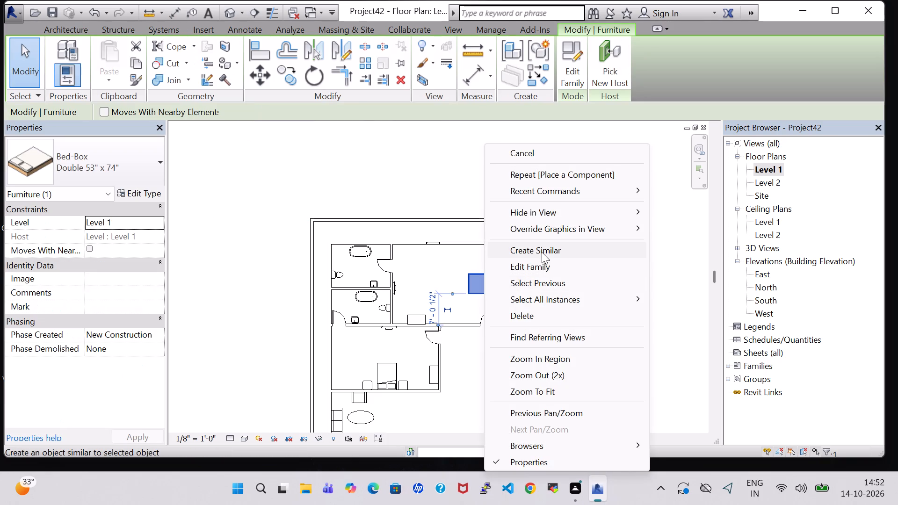
click(542, 252)
key(space)
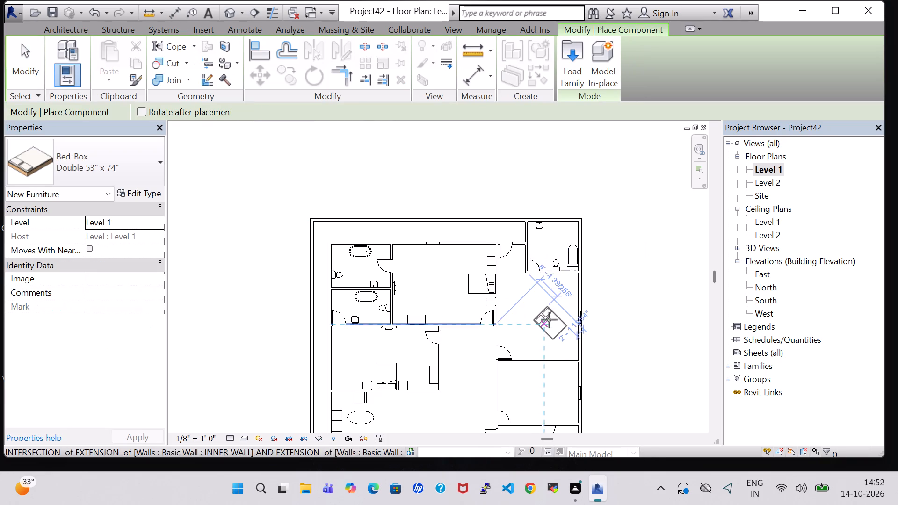
key(space)
key(space)
key(space)
key(space)
key(space)
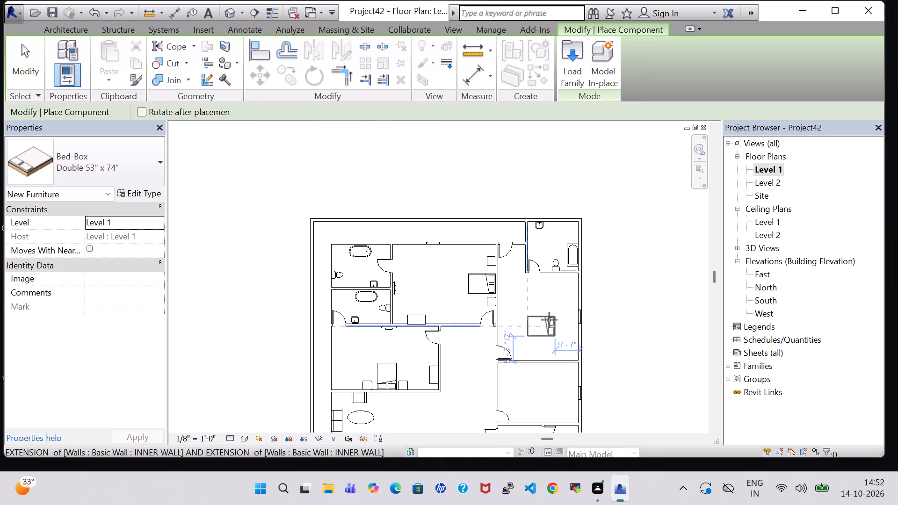
scroll(549, 320, up, 6)
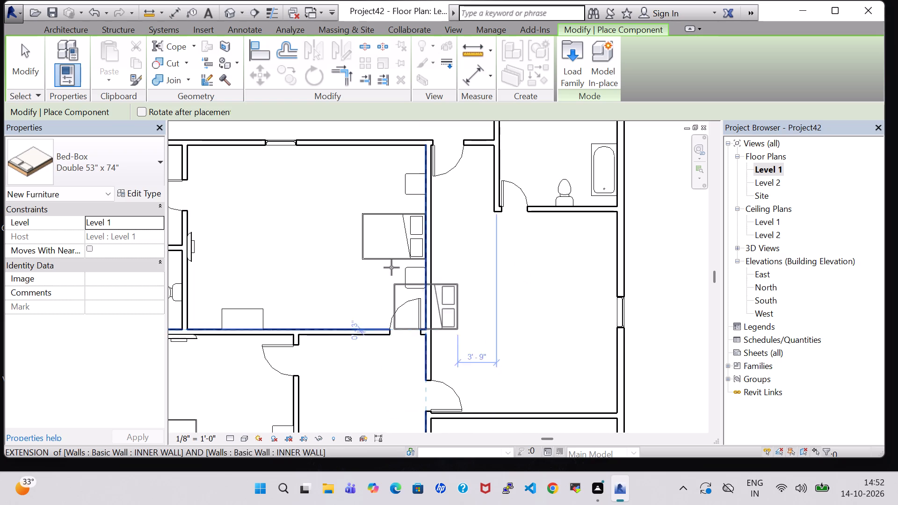
scroll(543, 284, up, 2)
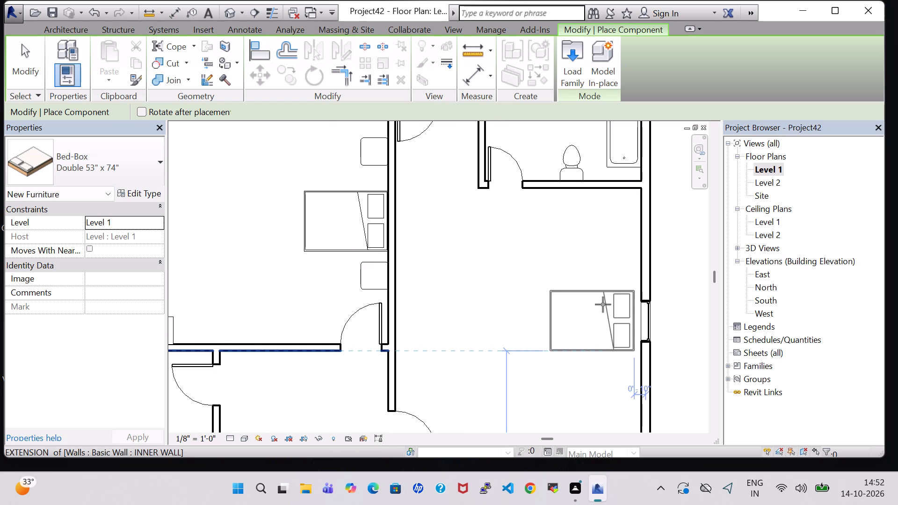
scroll(603, 304, up, 3)
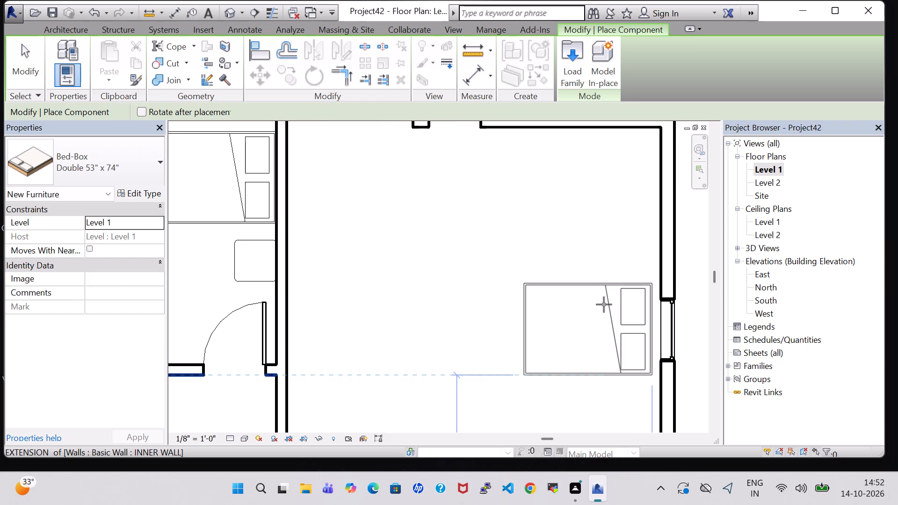
click(604, 304)
key(Escape)
key(Escape)
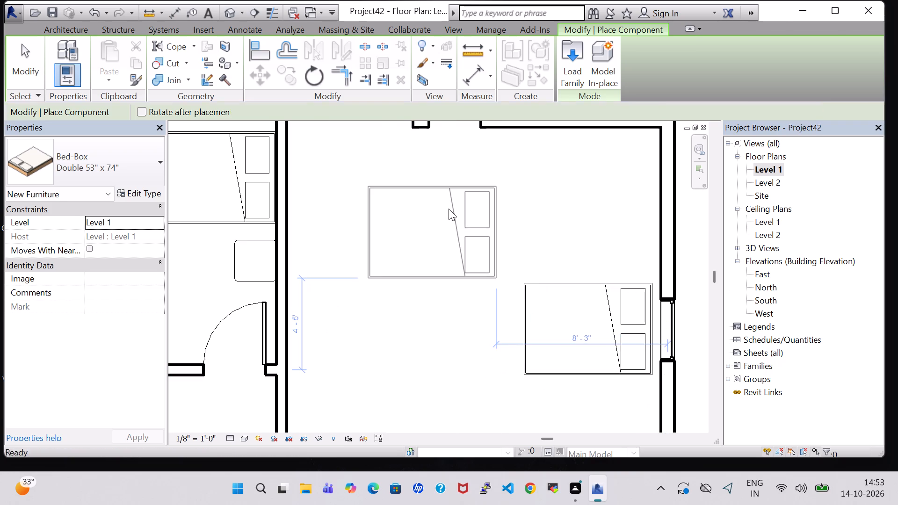
Place two Table-End 24" x 24" tables beside the east bedroom's bed, one north and one south of its head, about 9" from the east wall.
scroll(449, 209, down, 4)
middle_drag(449, 209, 435, 211)
scroll(434, 212, down, 2)
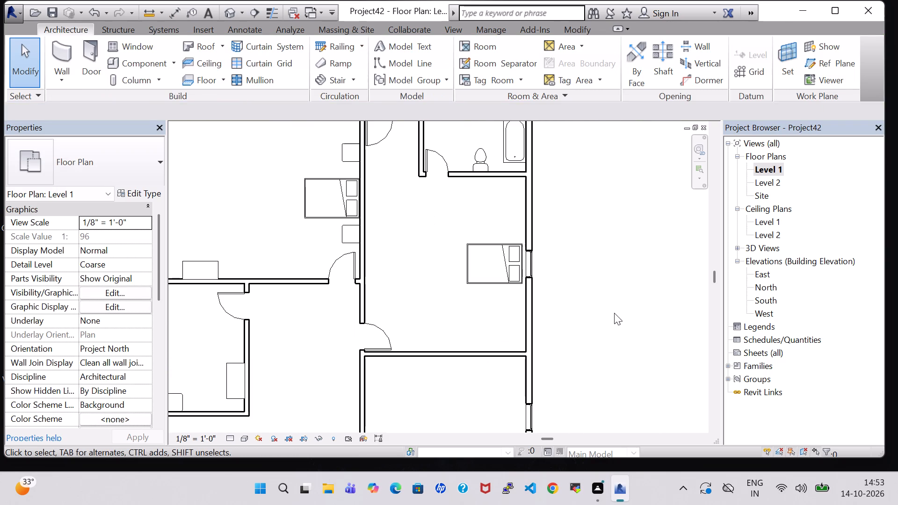
middle_drag(608, 314, 552, 291)
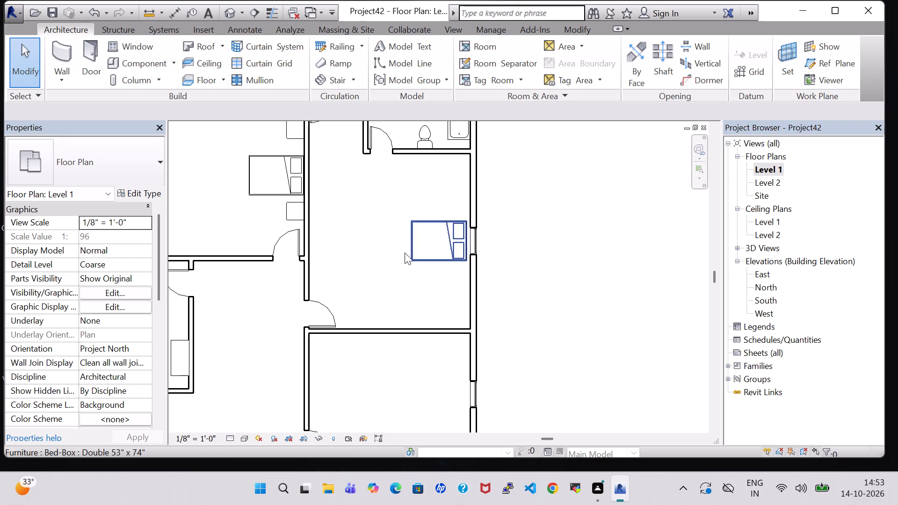
scroll(396, 298, down, 1)
click(308, 144)
right_click(308, 144)
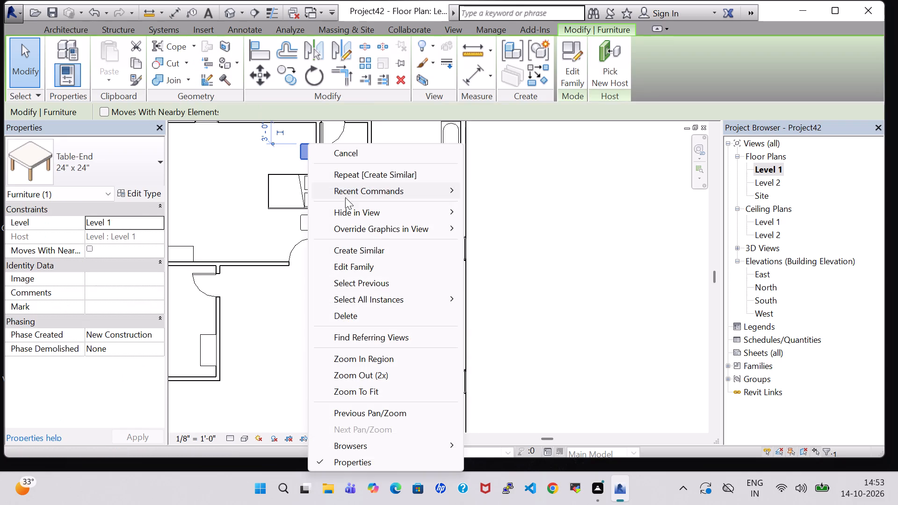
click(376, 244)
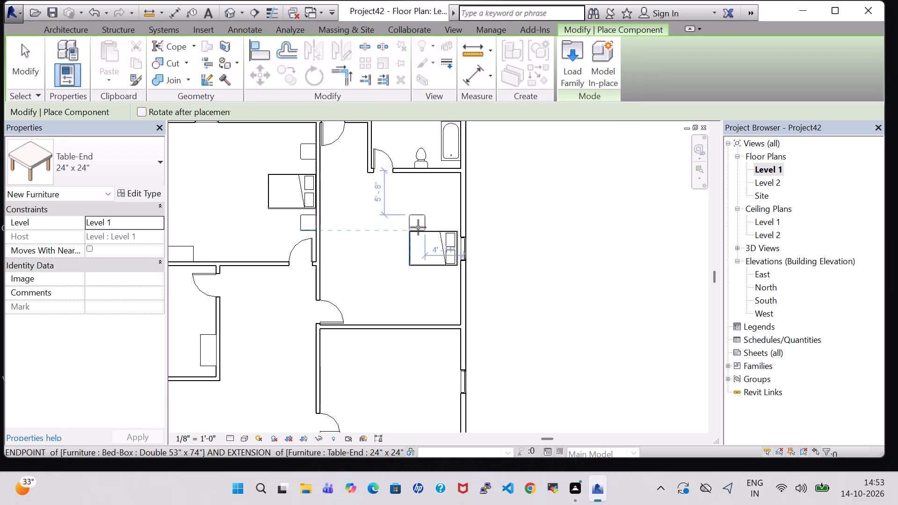
scroll(418, 227, up, 5)
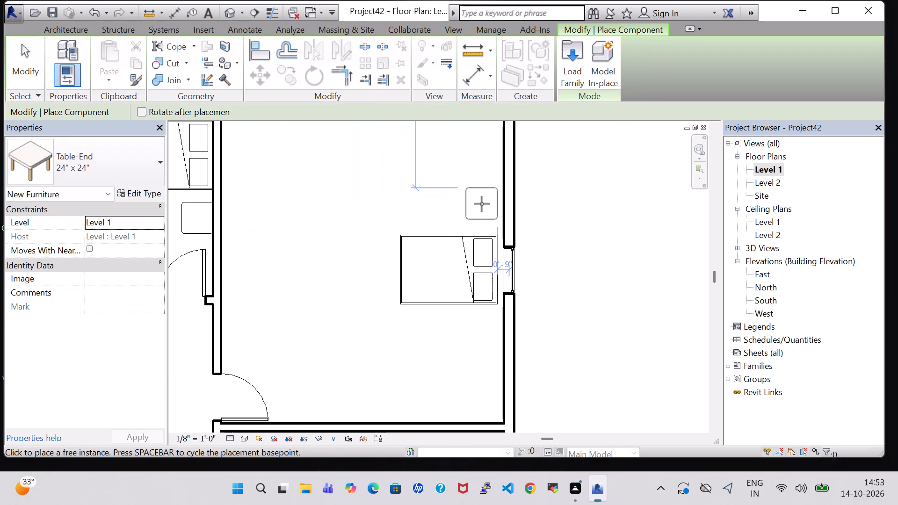
click(482, 204)
scroll(393, 292, down, 6)
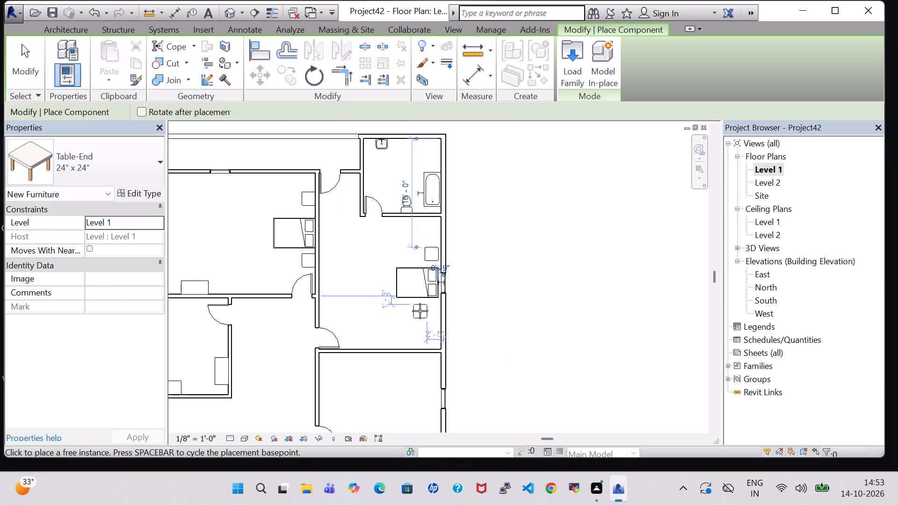
scroll(420, 311, up, 4)
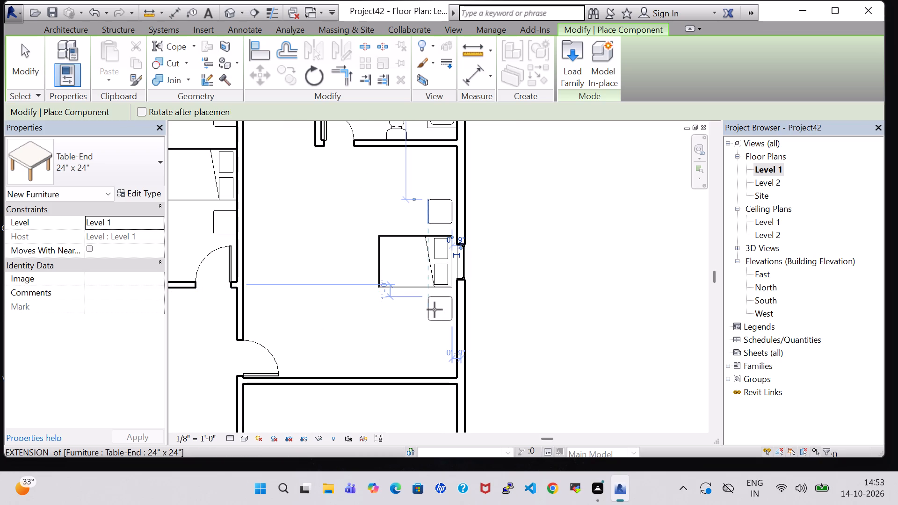
click(435, 310)
key(Escape)
key(Escape)
Place a Dresser 48" x 72" x 24" like the existing one against the east bedroom's south wall, about 4' 11" from the east wall.
scroll(396, 324, down, 2)
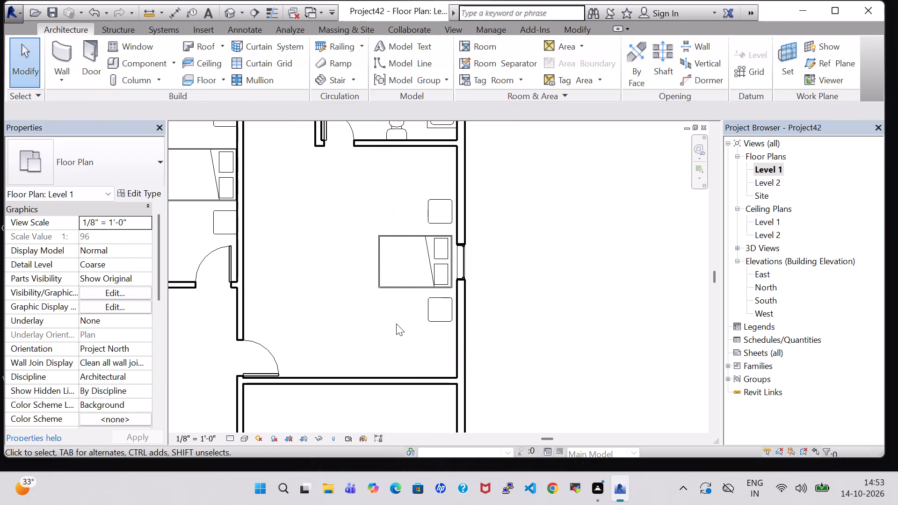
scroll(396, 324, down, 2)
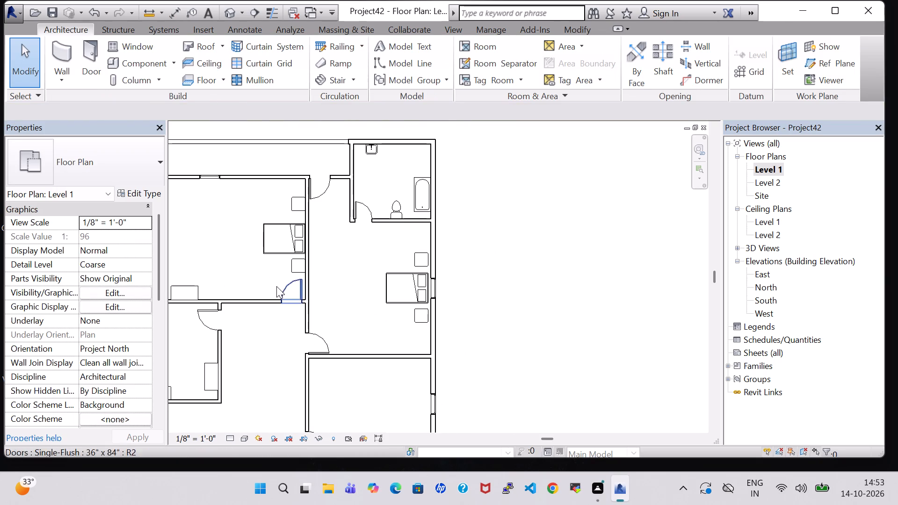
click(181, 286)
right_click(181, 286)
click(238, 250)
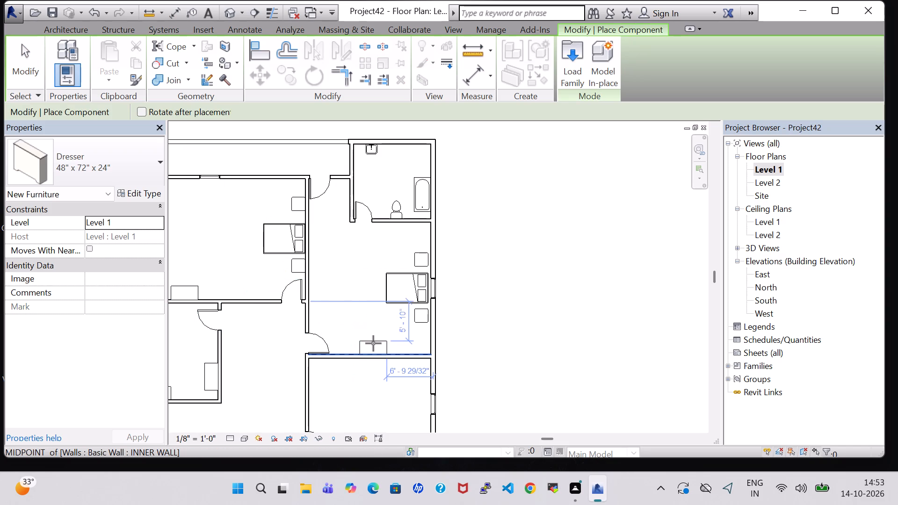
scroll(373, 346, up, 4)
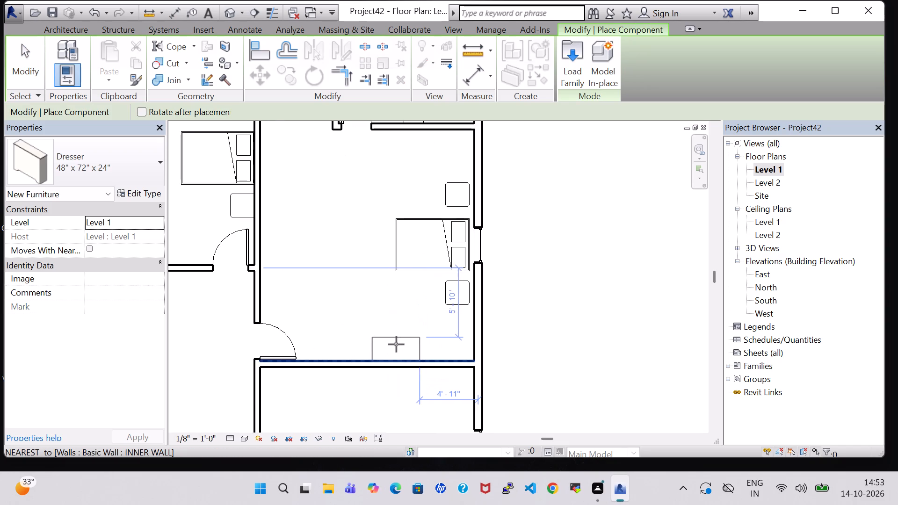
click(396, 344)
key(Escape)
key(Escape)
Place another 32" TV - Flat Screen, turned to face the bed, on the east bedroom's west wall, about 9' 6" south of the bathroom wall.
scroll(336, 309, down, 3)
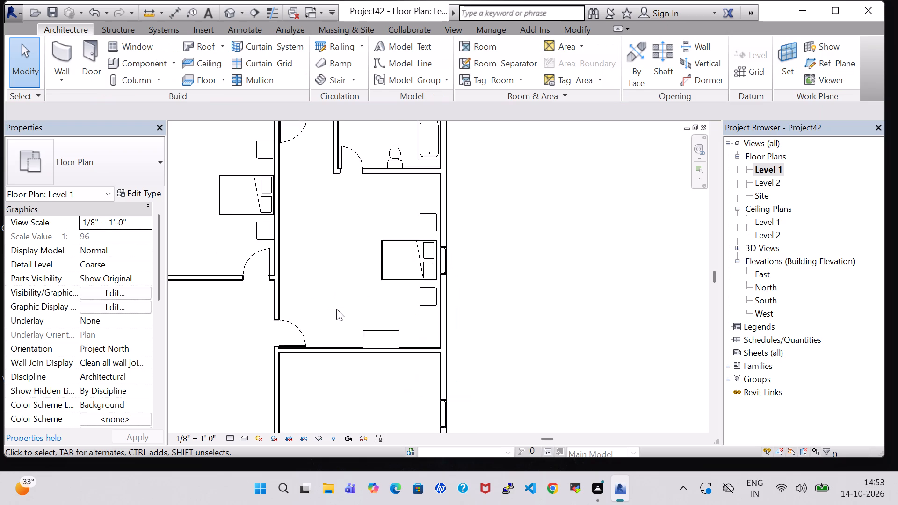
scroll(336, 309, down, 1)
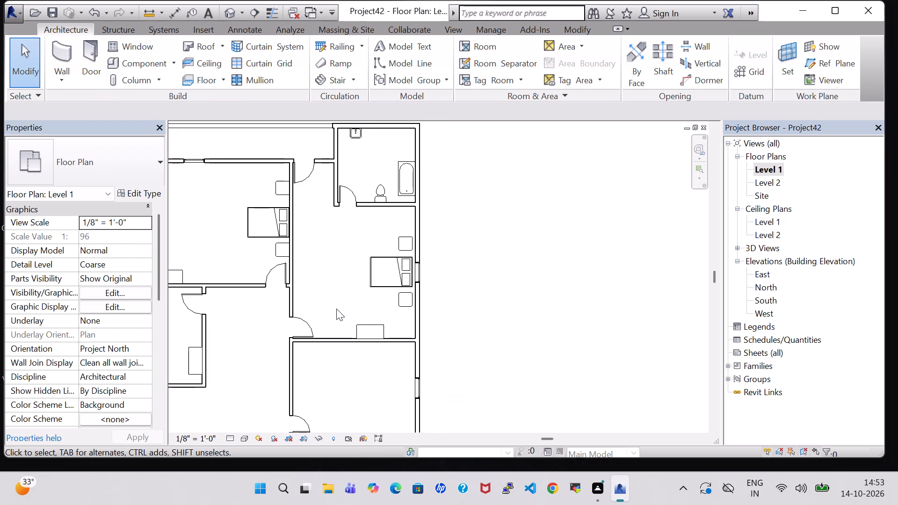
scroll(336, 309, down, 3)
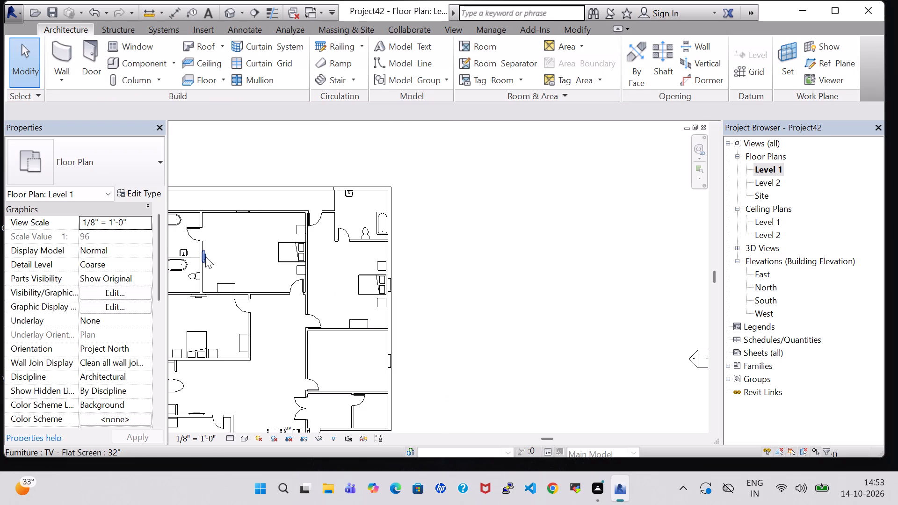
click(205, 256)
right_click(205, 256)
click(248, 254)
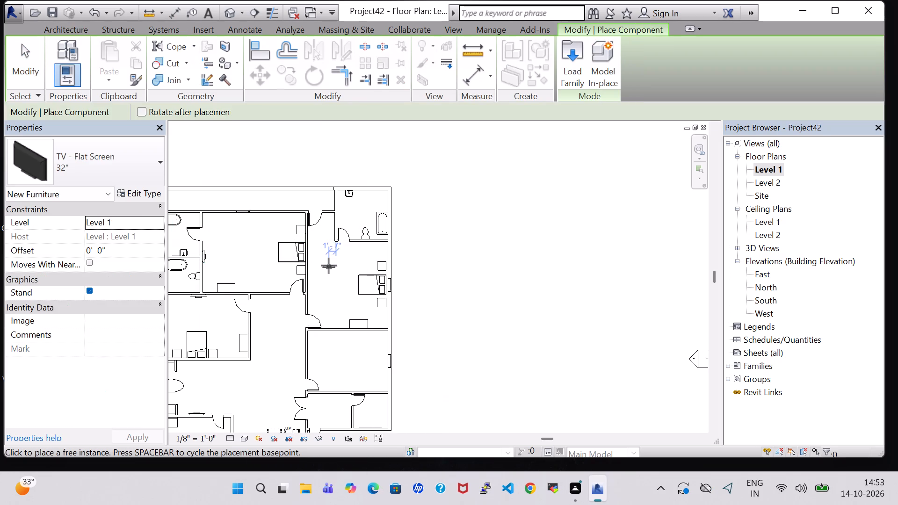
scroll(329, 266, up, 8)
key(space)
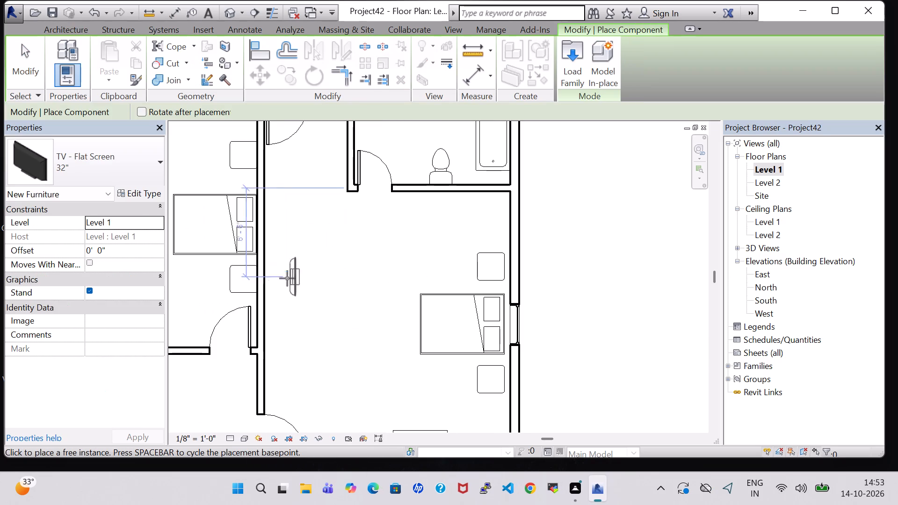
click(268, 318)
key(Escape)
key(Escape)
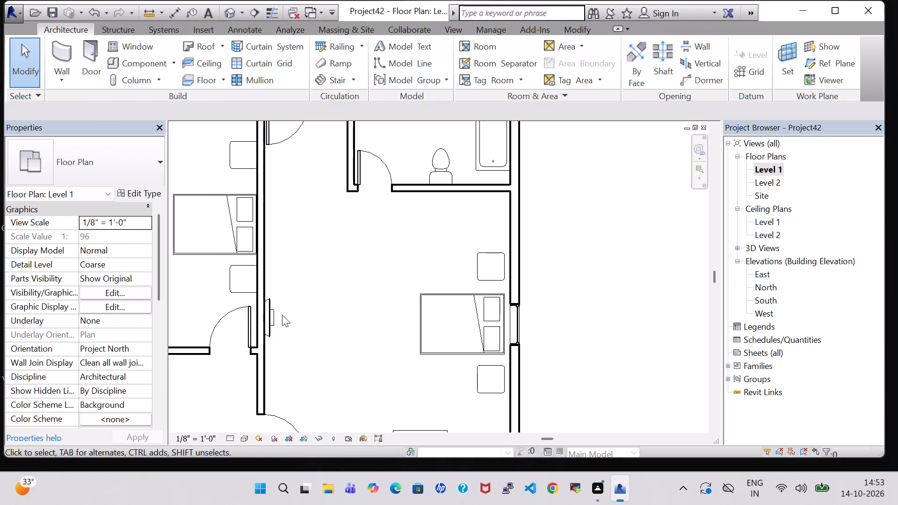
Set the offset of the east bedroom's flat-screen TV to 3' 0".
click(272, 315)
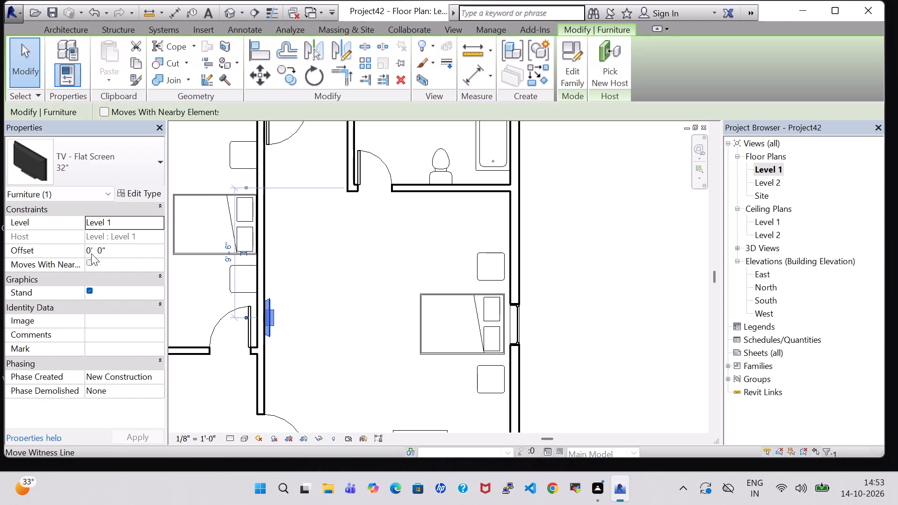
click(91, 253)
key(BackSpace)
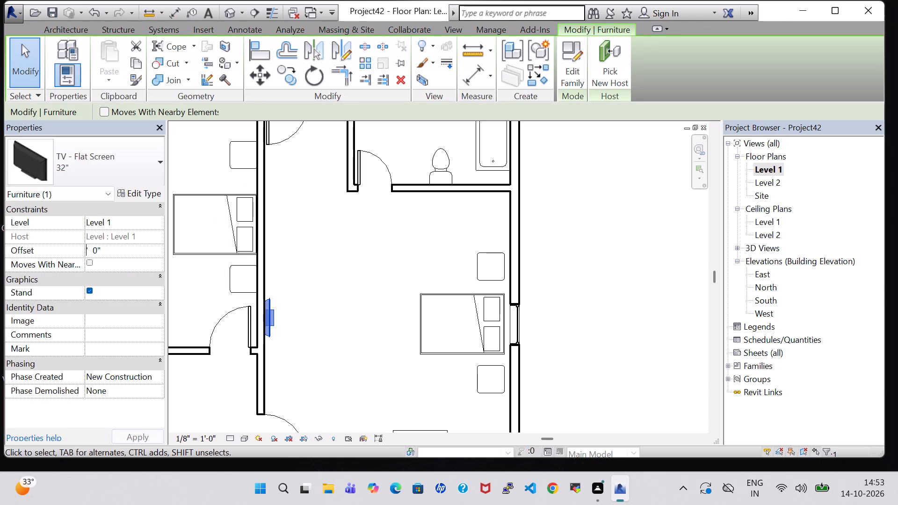
key(3)
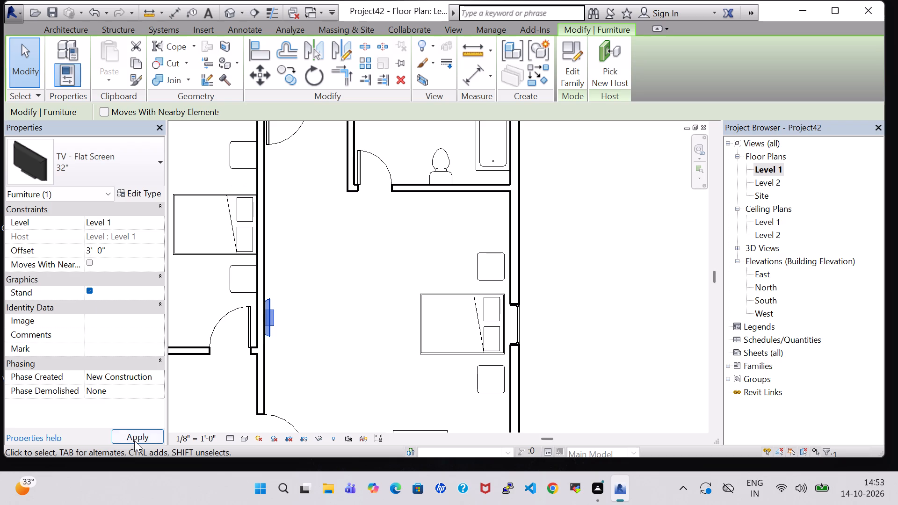
click(134, 440)
click(319, 384)
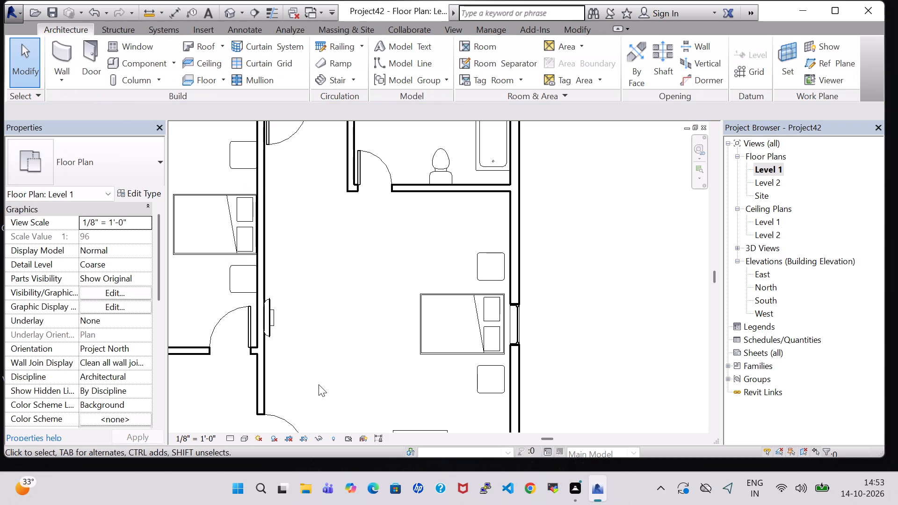
Examine the whole Level 1 plan for rooms that still lack furniture.
scroll(341, 354, down, 3)
middle_drag(341, 354, 341, 314)
scroll(343, 313, down, 3)
middle_click(351, 314)
scroll(354, 299, down, 1)
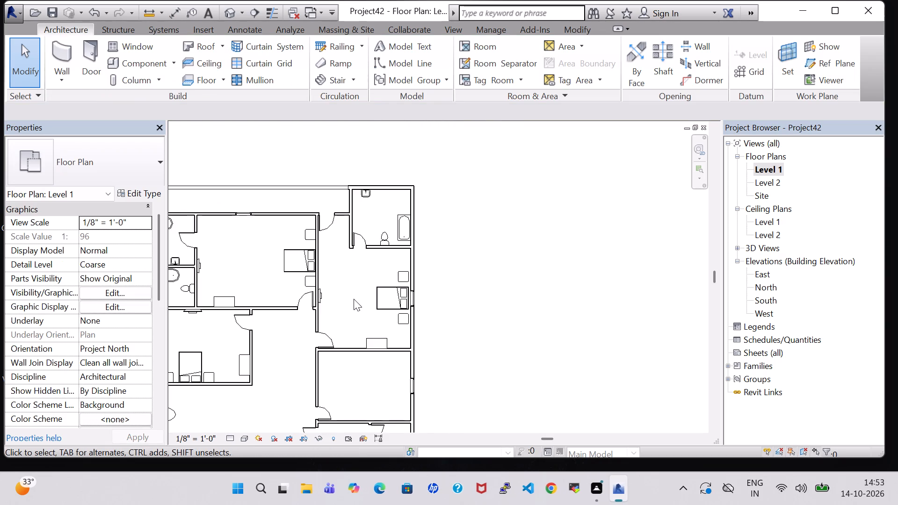
scroll(354, 299, down, 1)
middle_drag(354, 302, 359, 281)
scroll(359, 281, down, 1)
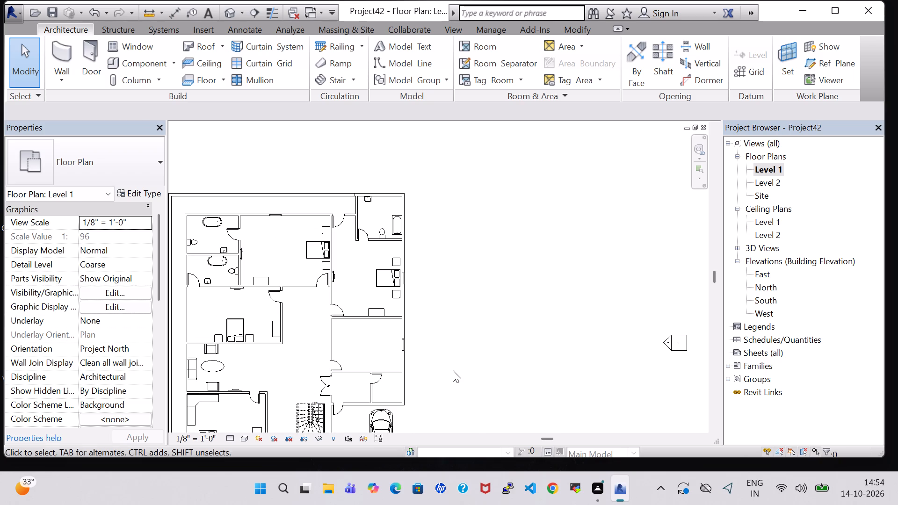
middle_drag(453, 370, 461, 344)
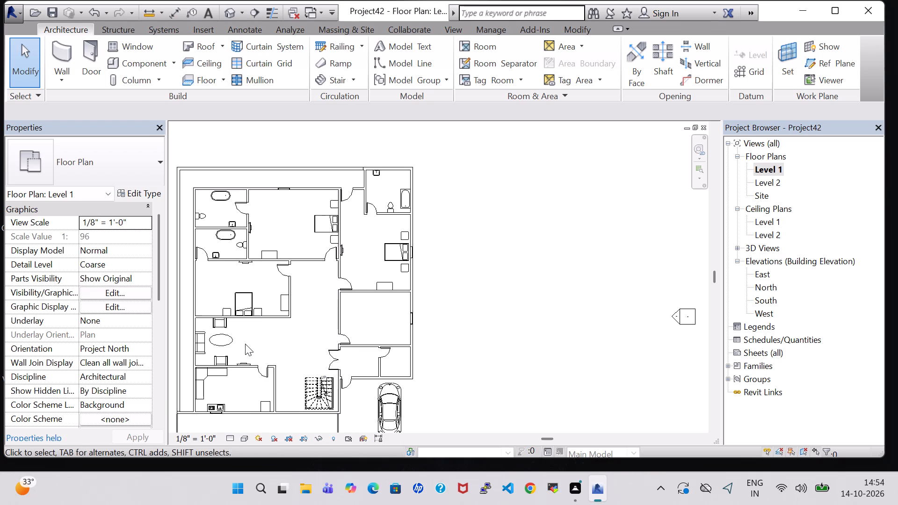
scroll(246, 351, down, 1)
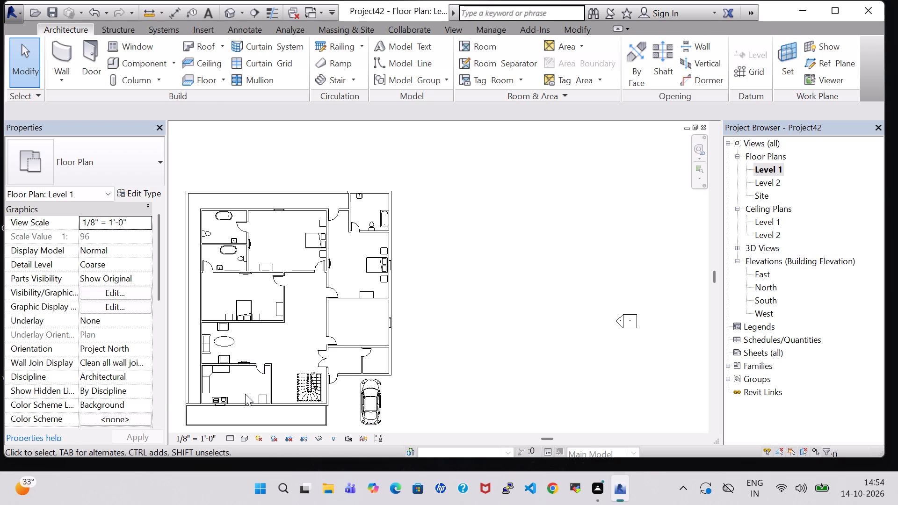
click(326, 331)
click(458, 343)
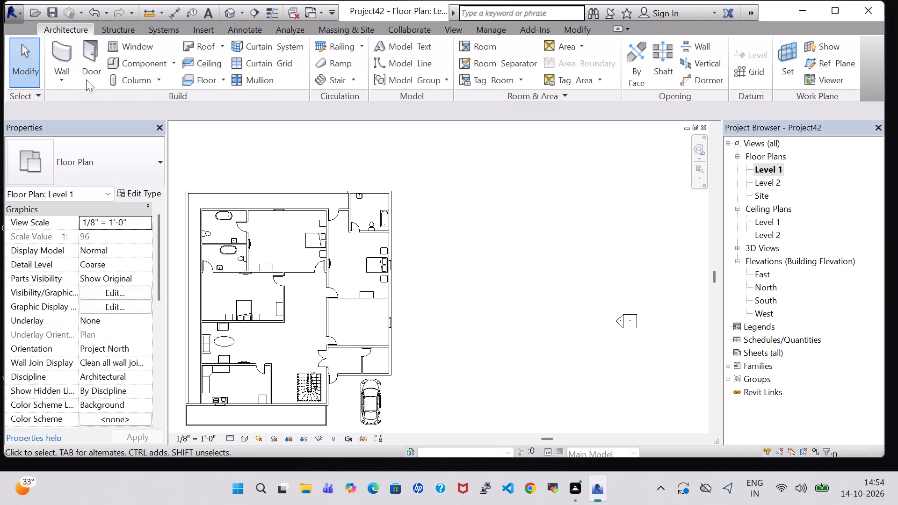
Load the Table-Dining Round w Chairs family from the US Imperial library's Tables folder for placement.
click(141, 61)
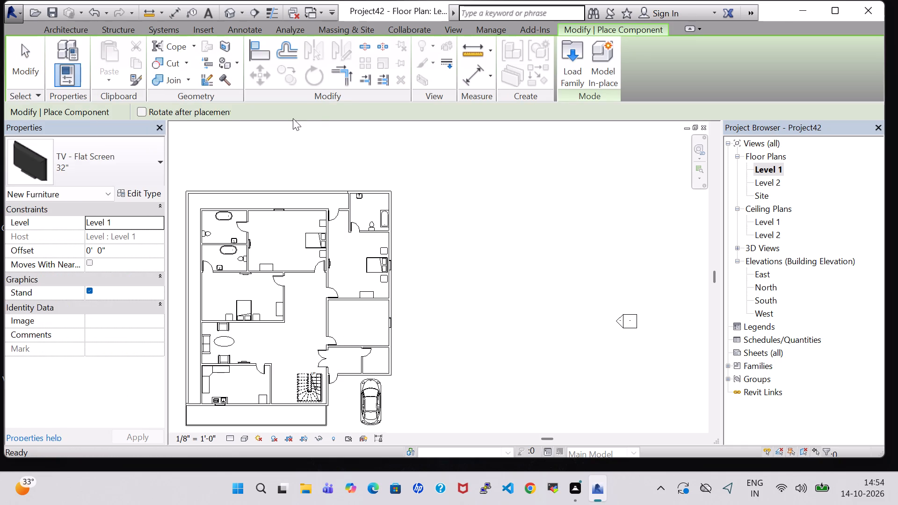
click(583, 58)
double_click(528, 315)
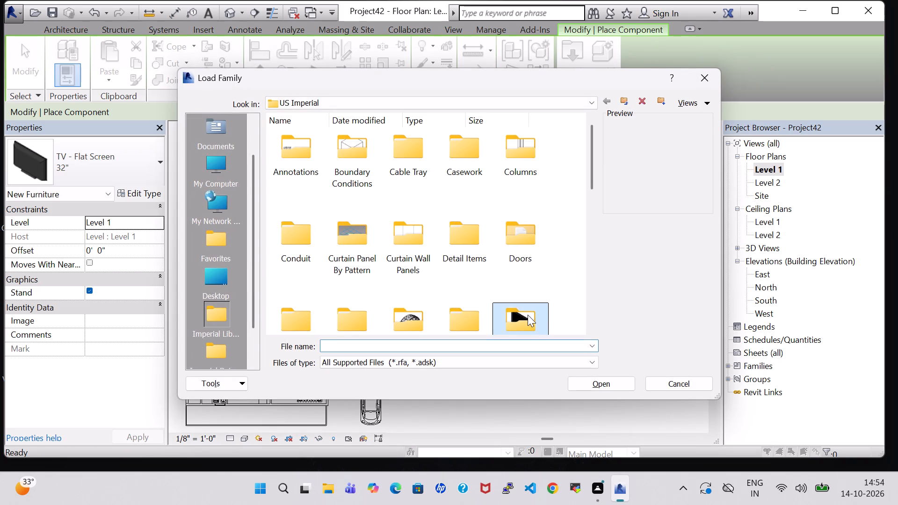
double_click(473, 155)
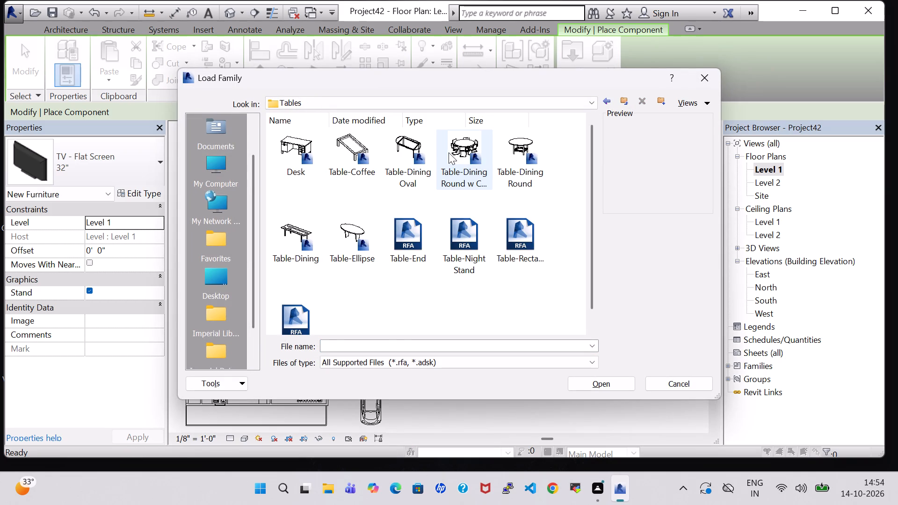
click(449, 152)
click(591, 382)
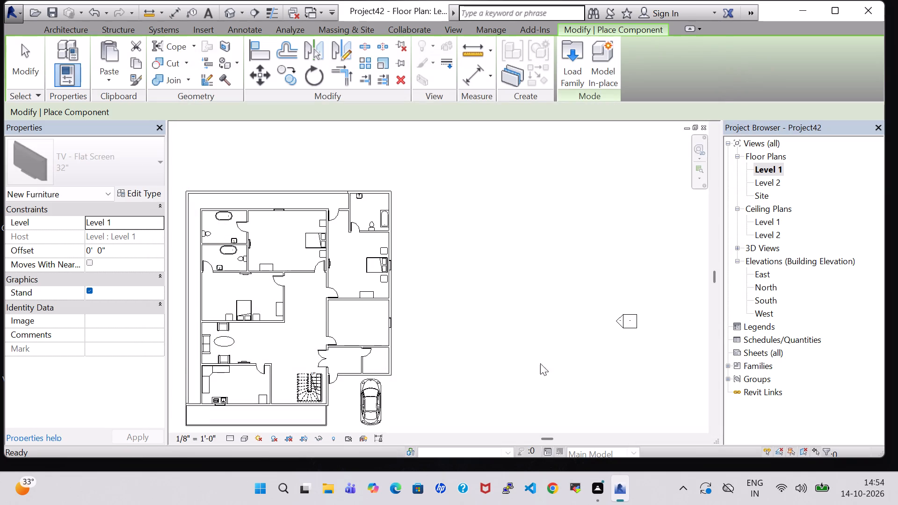
Place the round dining table with chairs, using the 60" Diameter type, mid-room south of the east bedroom, about 6' 5" from the north wall.
click(144, 191)
click(721, 116)
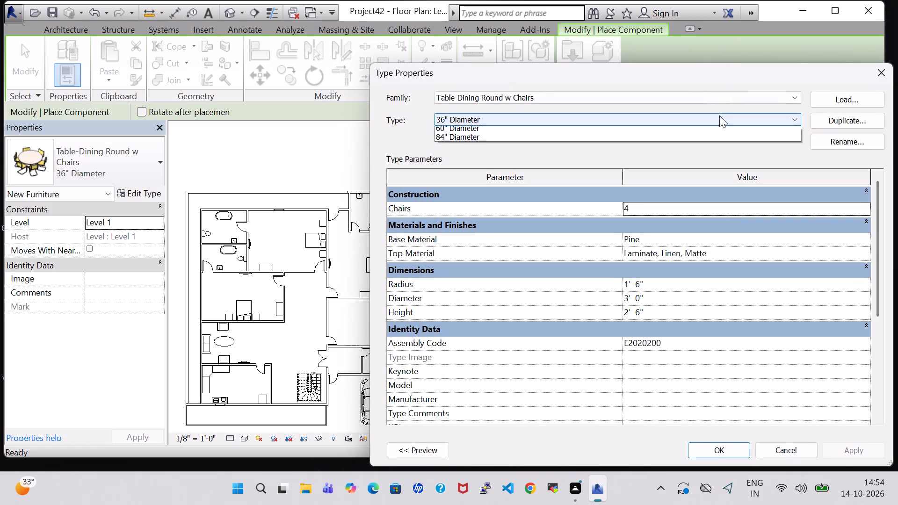
click(532, 138)
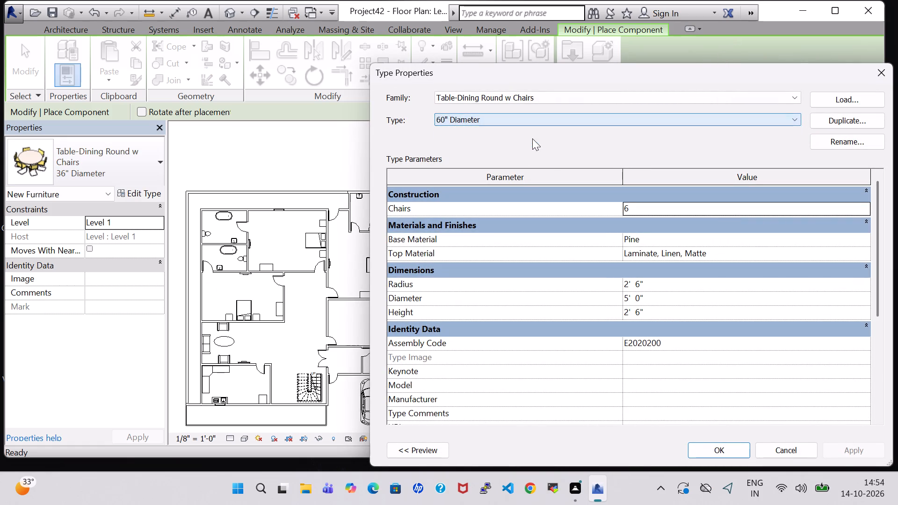
click(715, 454)
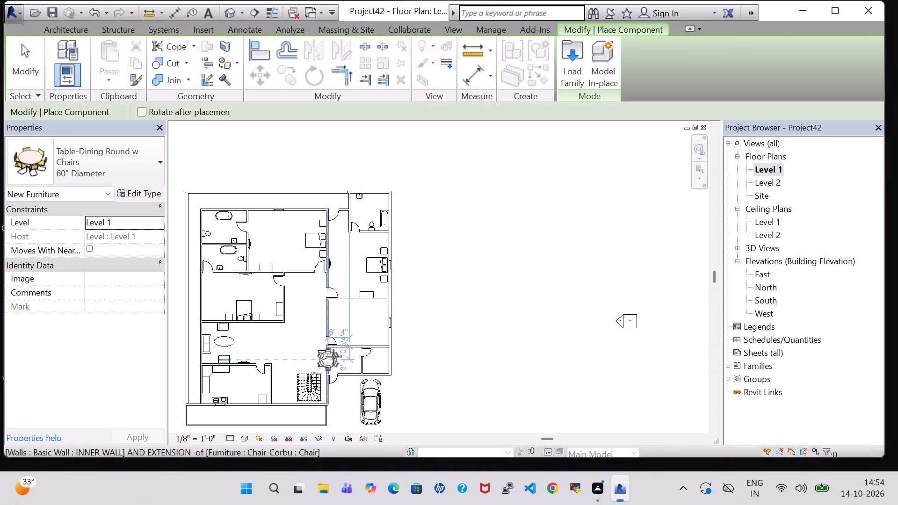
scroll(358, 324, up, 6)
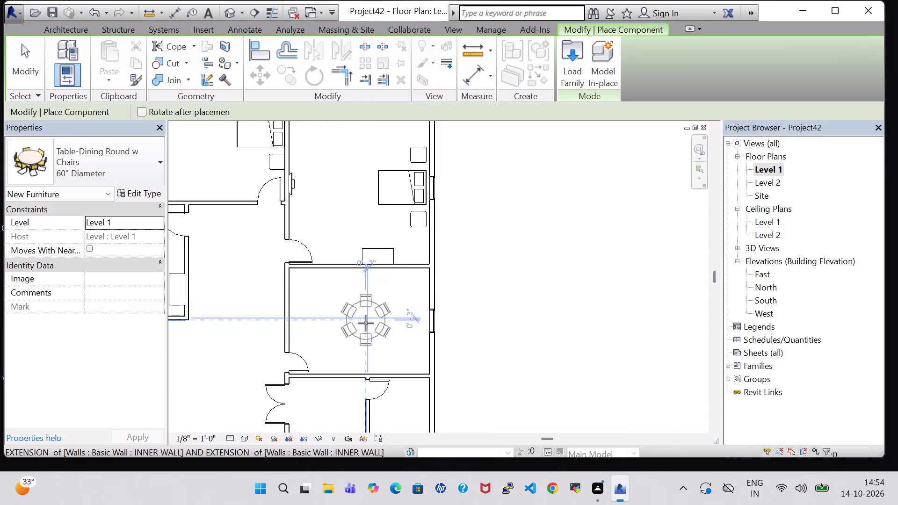
click(361, 318)
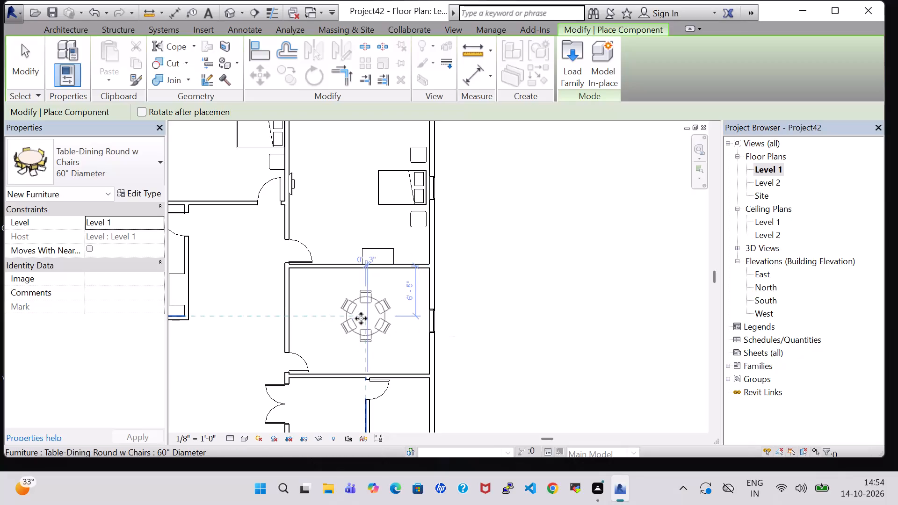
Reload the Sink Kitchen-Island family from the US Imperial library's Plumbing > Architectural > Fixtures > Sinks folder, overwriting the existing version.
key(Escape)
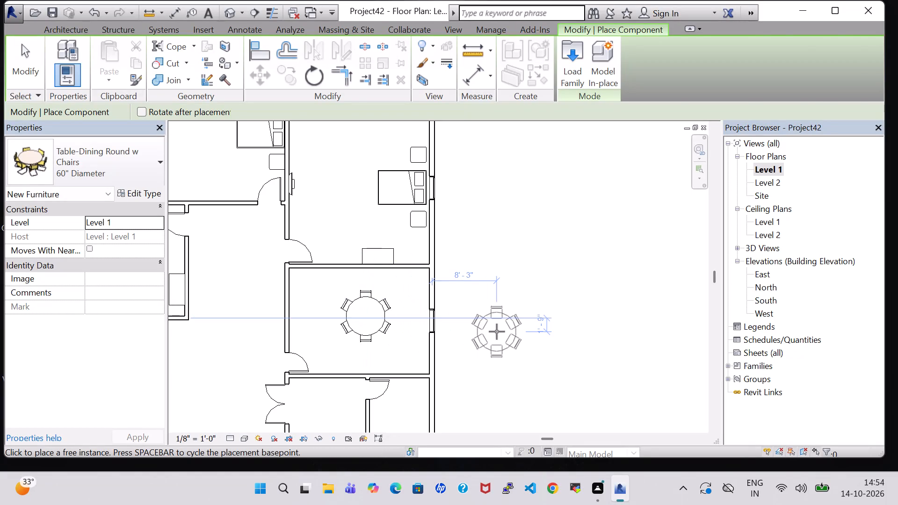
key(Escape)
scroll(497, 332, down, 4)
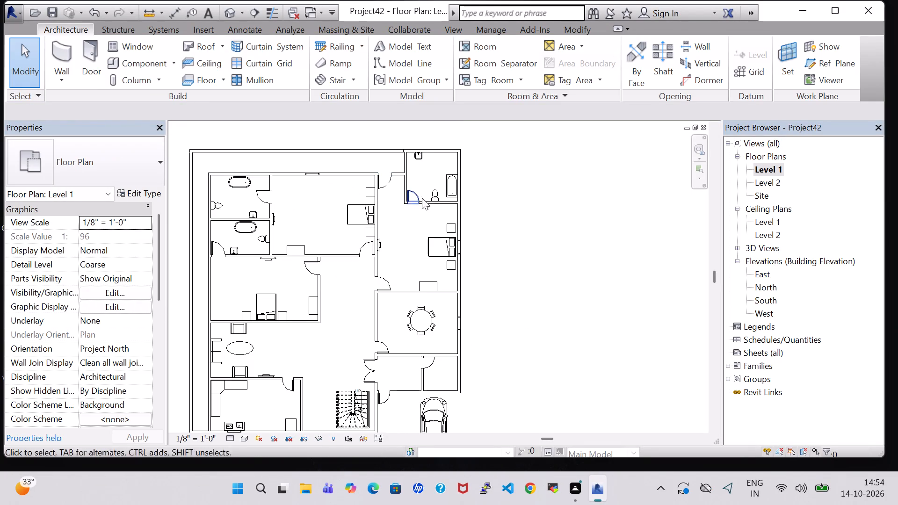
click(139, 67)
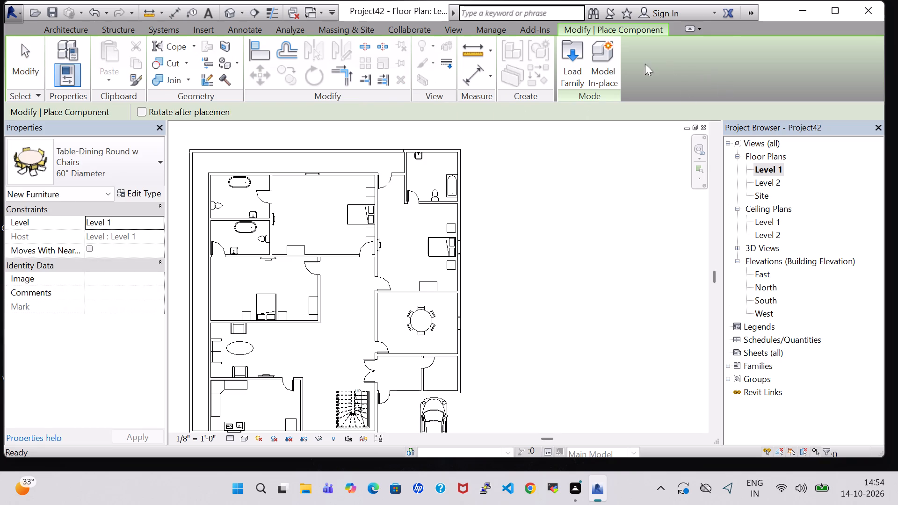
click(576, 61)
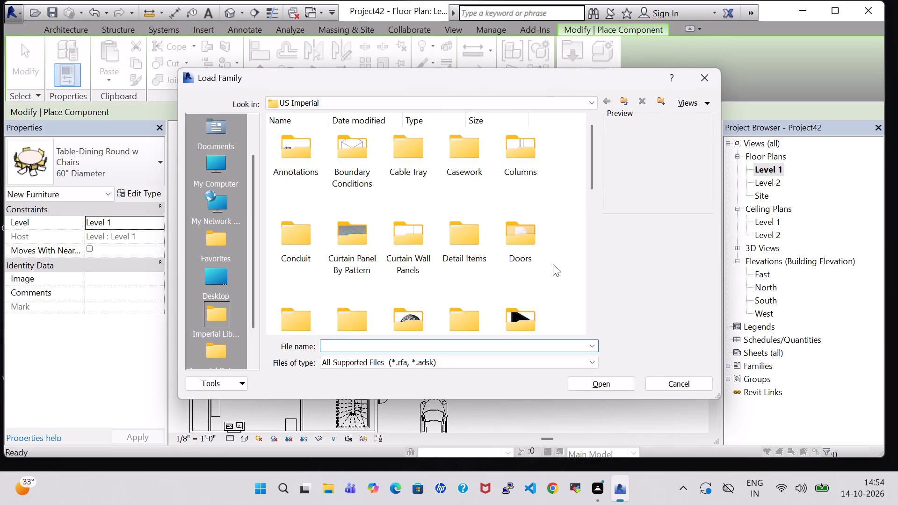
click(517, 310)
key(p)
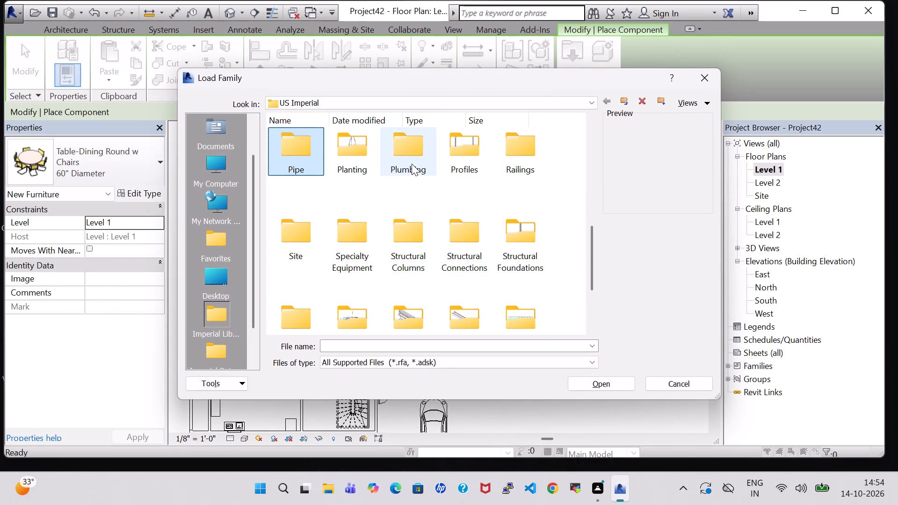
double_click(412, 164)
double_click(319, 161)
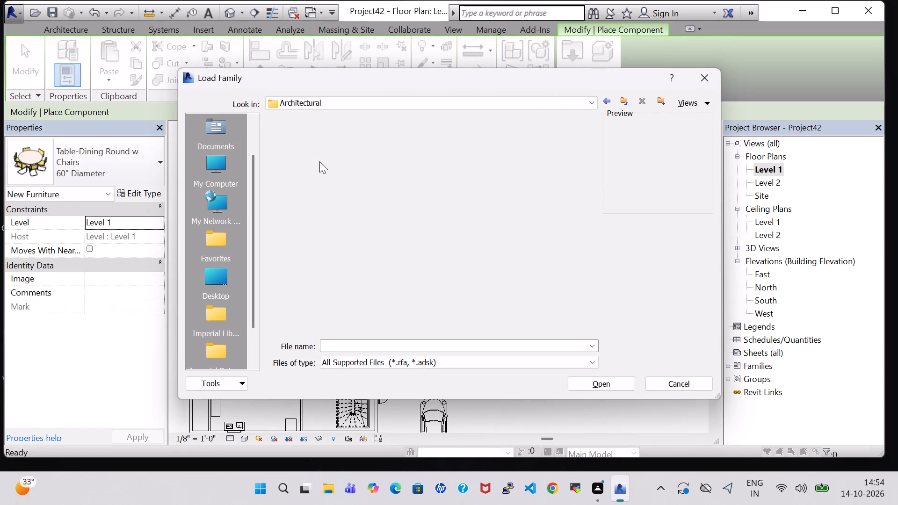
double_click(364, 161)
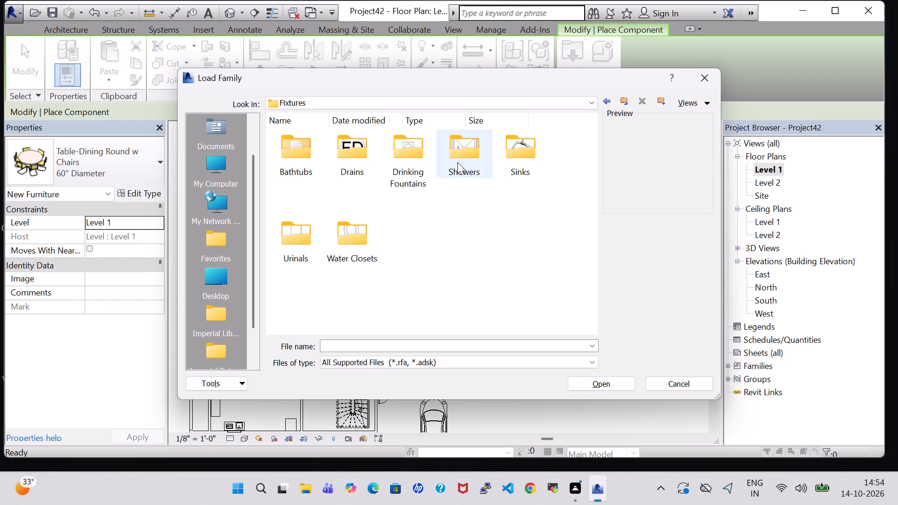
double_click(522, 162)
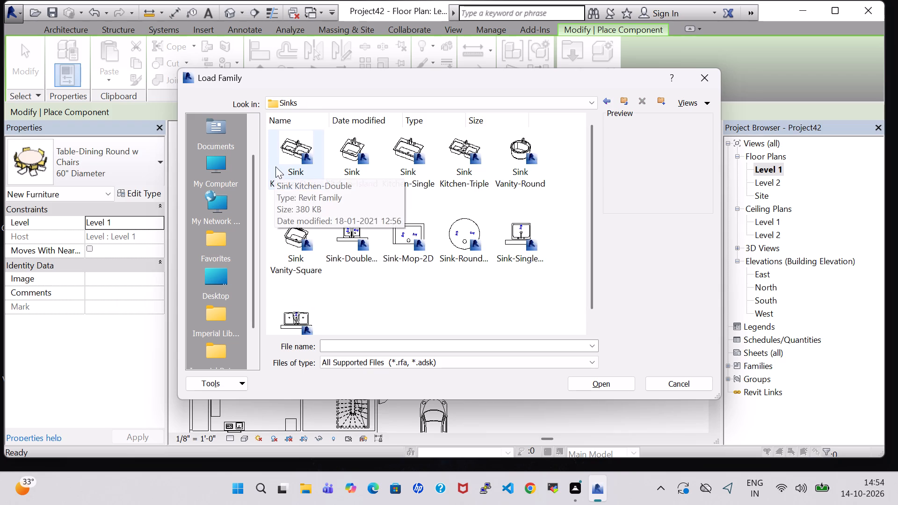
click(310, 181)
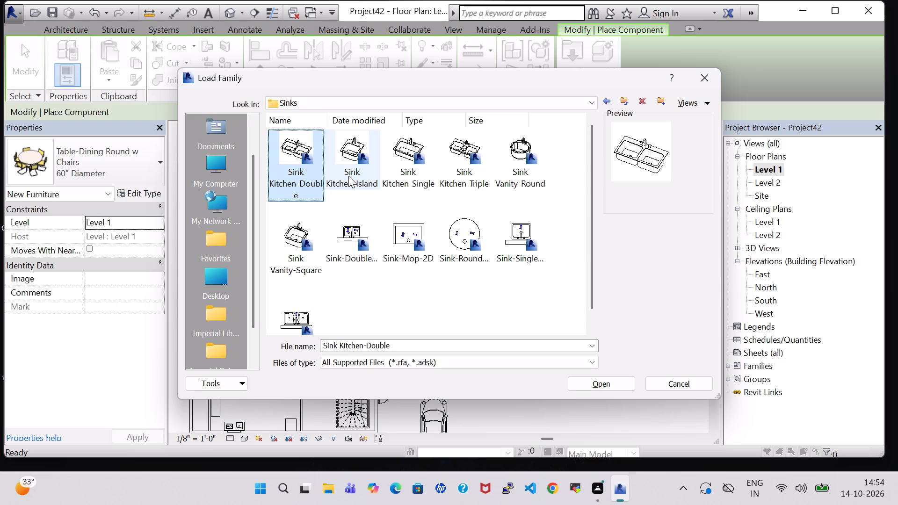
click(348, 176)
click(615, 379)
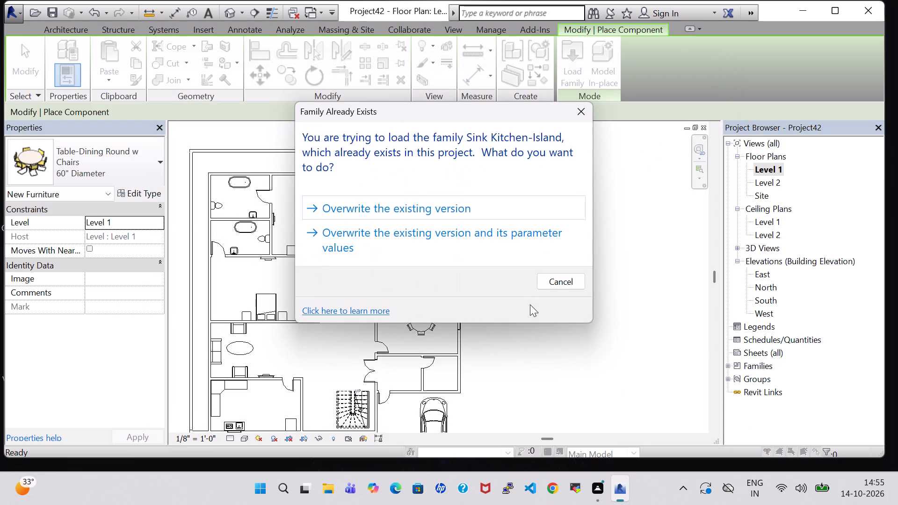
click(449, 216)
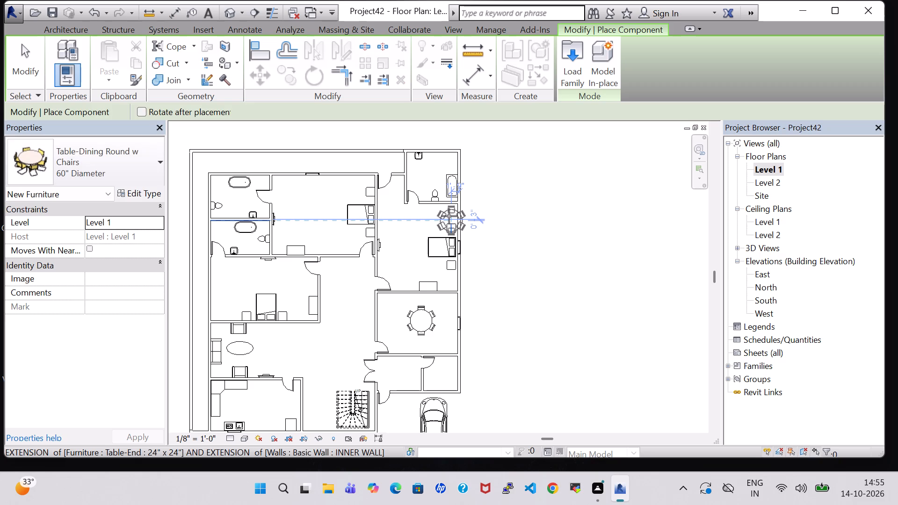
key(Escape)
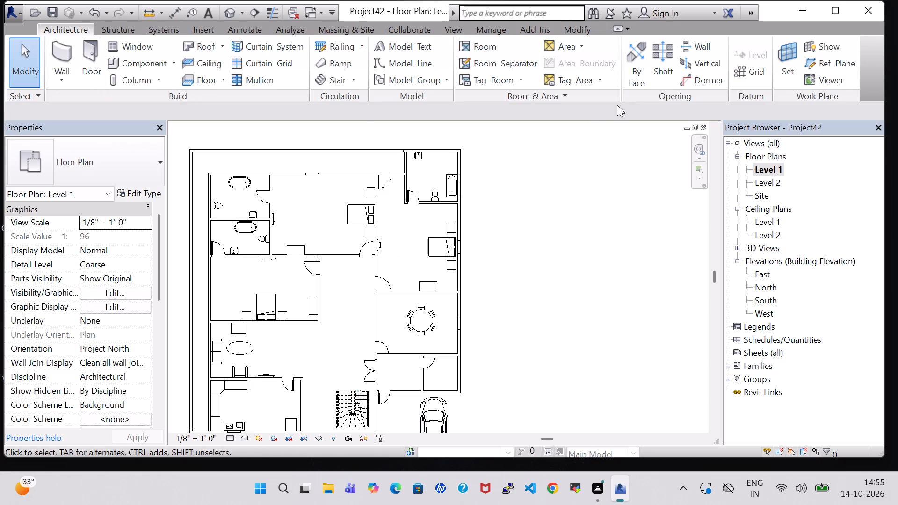
Load the Sink Kitchen-Single family from the US Imperial library's Plumbing > Architectural > Fixtures > Sinks folder for placement.
click(145, 58)
click(557, 48)
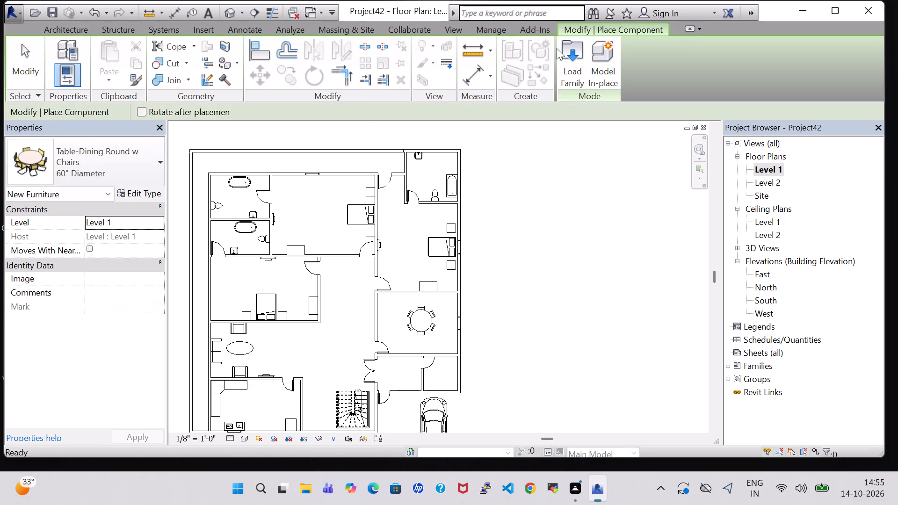
click(568, 56)
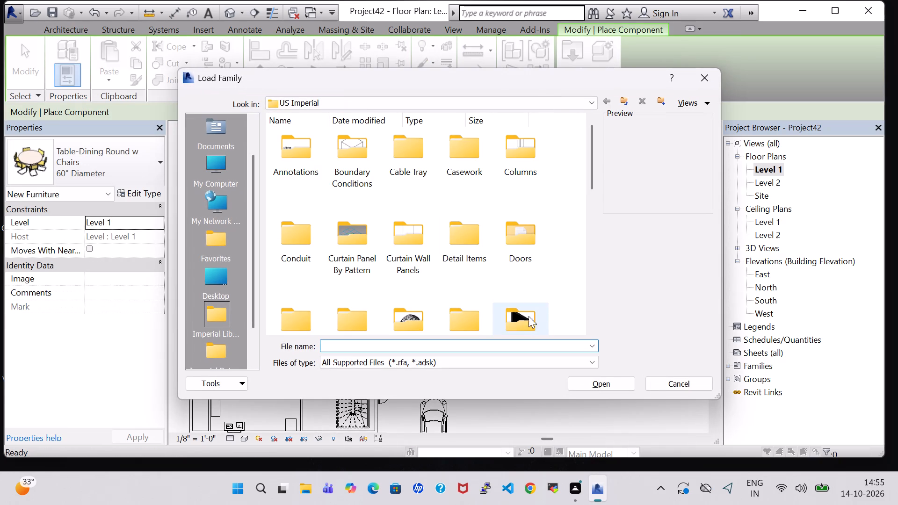
click(524, 318)
key(p)
double_click(406, 161)
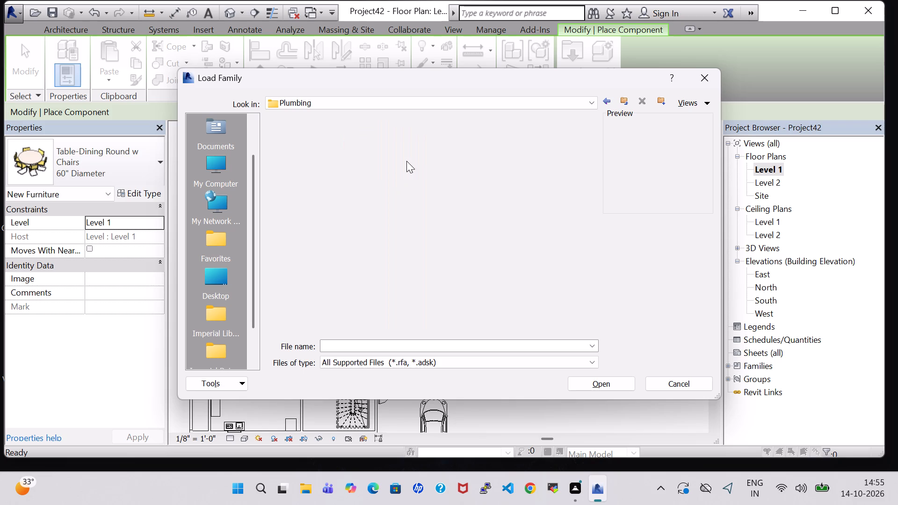
click(286, 148)
double_click(286, 148)
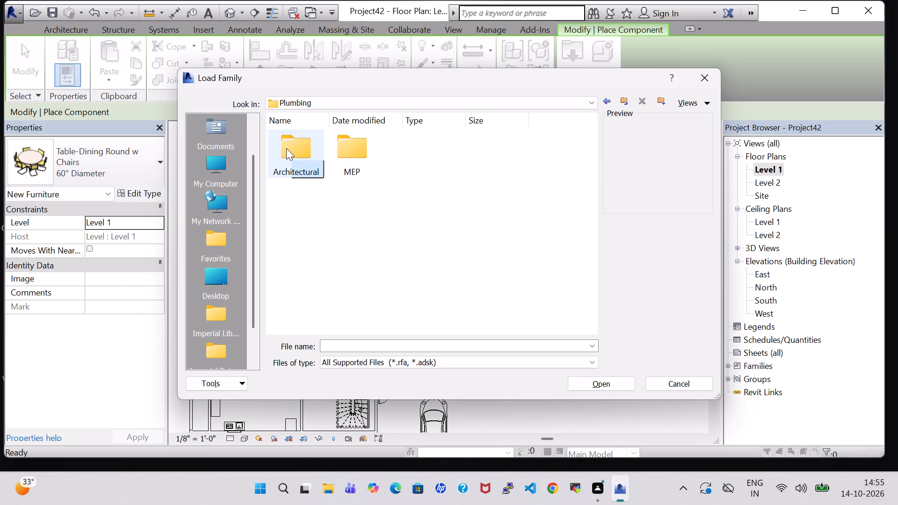
double_click(344, 159)
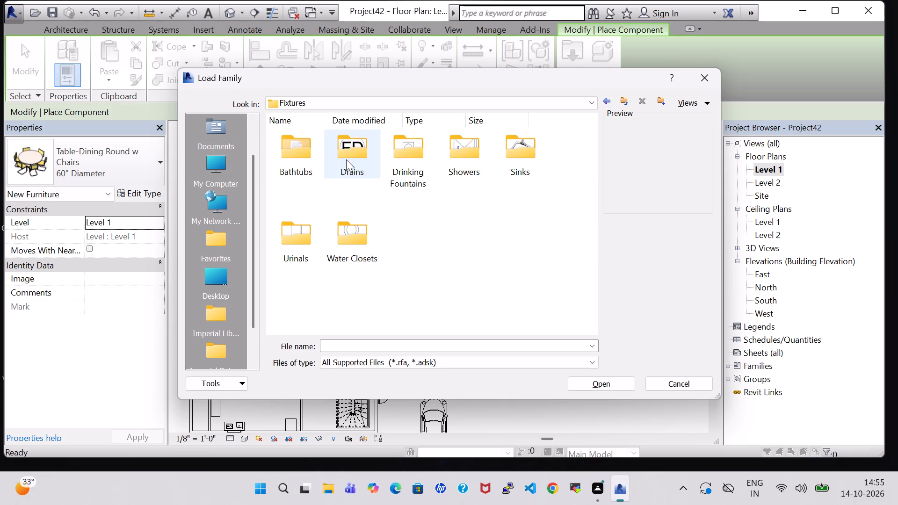
double_click(548, 161)
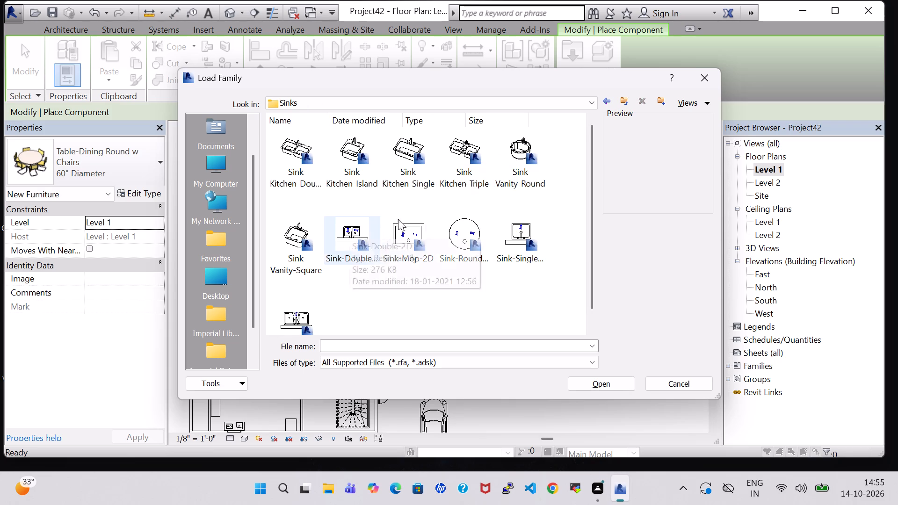
click(355, 150)
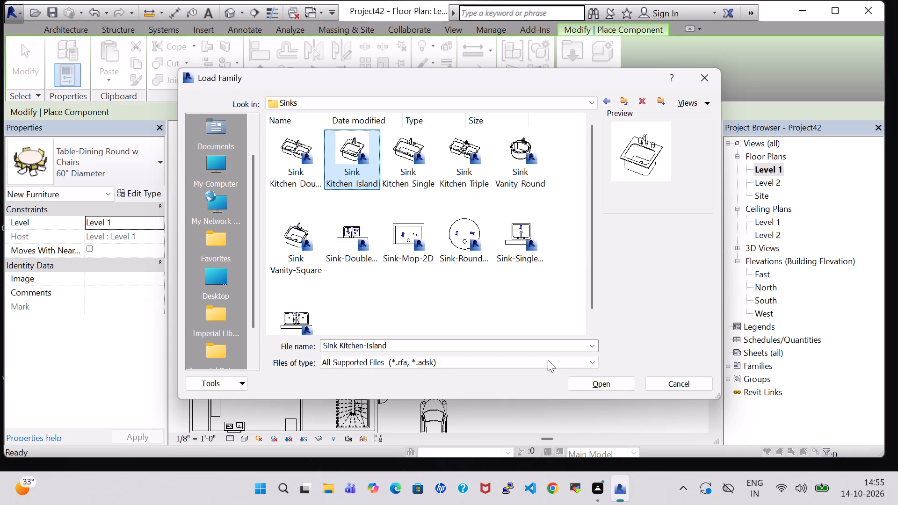
click(424, 162)
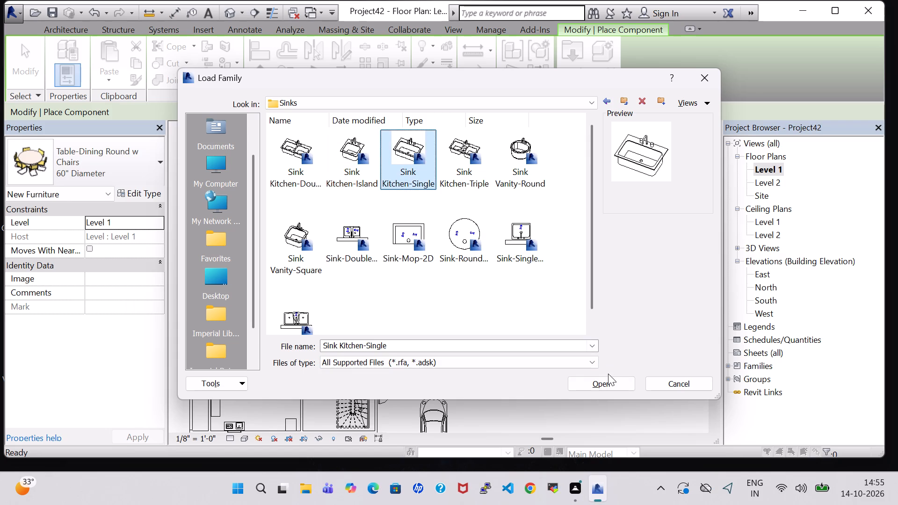
click(608, 383)
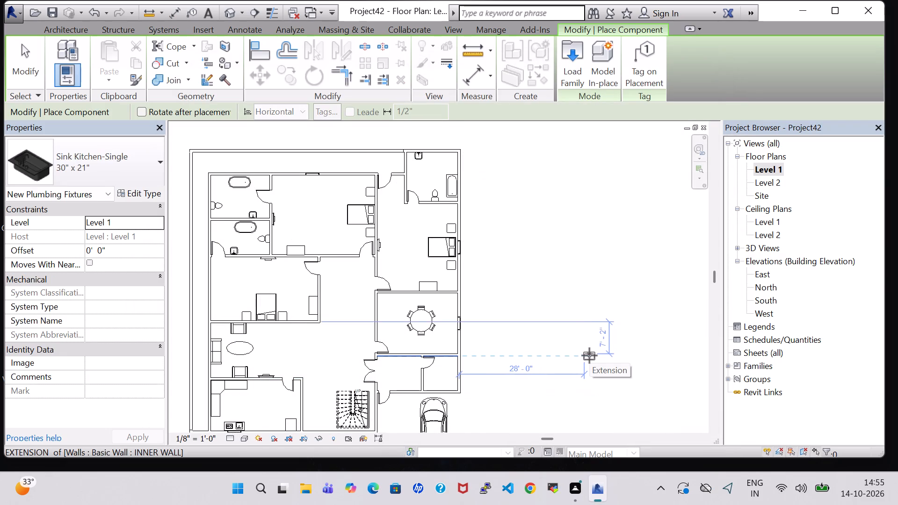
Place the 30" x 21" single kitchen sink, rotated to back onto the dining room's east wall, near the northeast corner north of the window.
scroll(589, 355, up, 4)
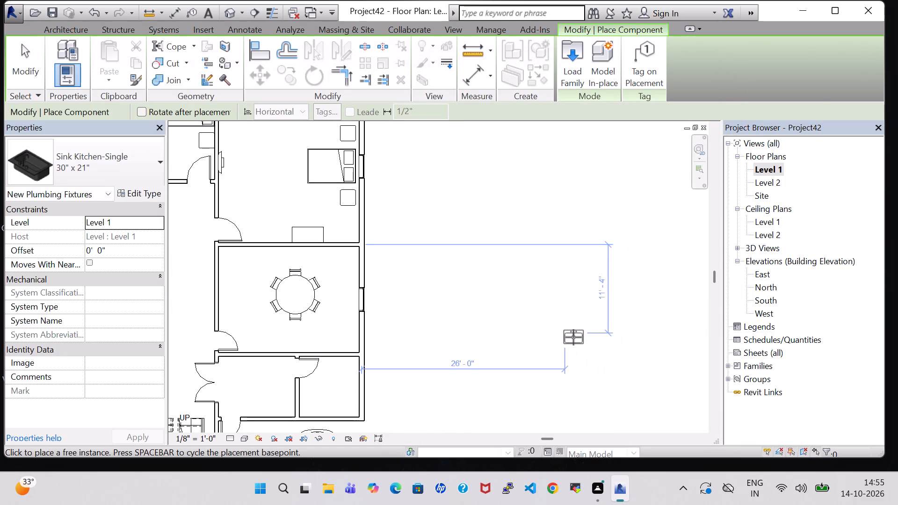
key(Escape)
click(130, 70)
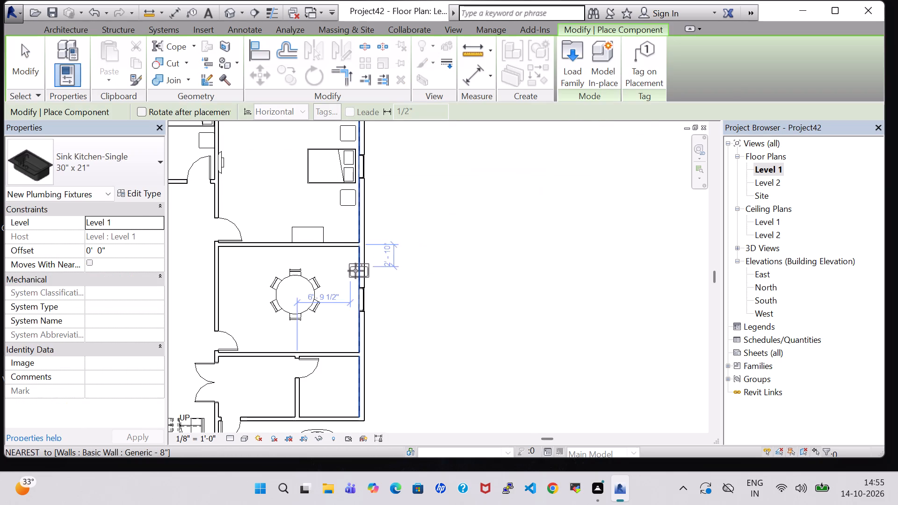
key(space)
key(space)
key(space)
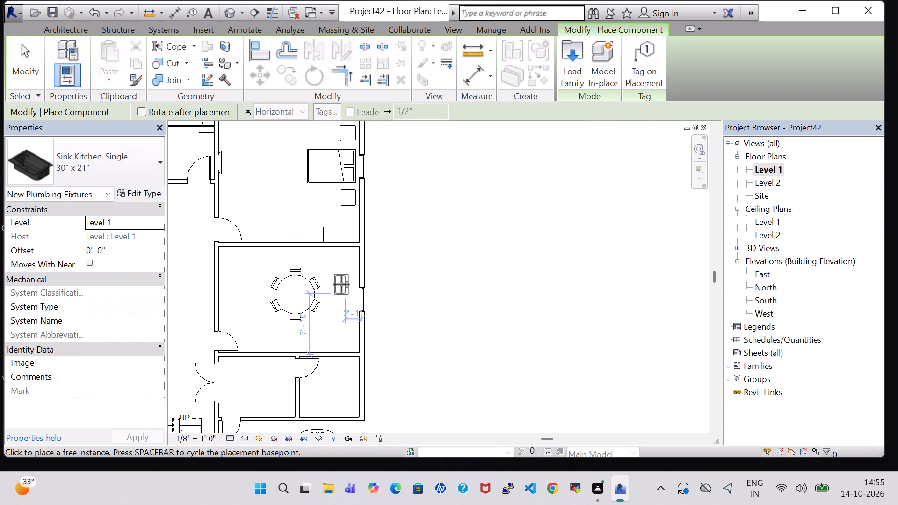
scroll(349, 264, up, 2)
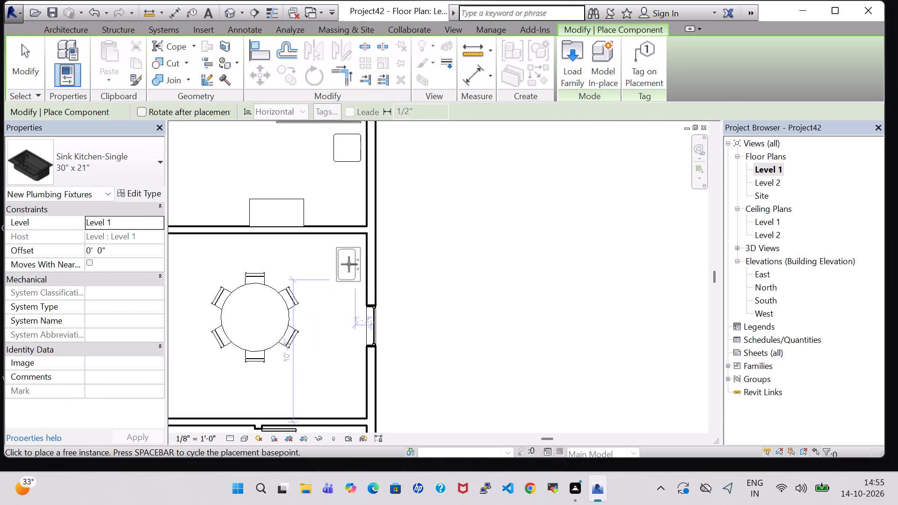
scroll(349, 264, up, 5)
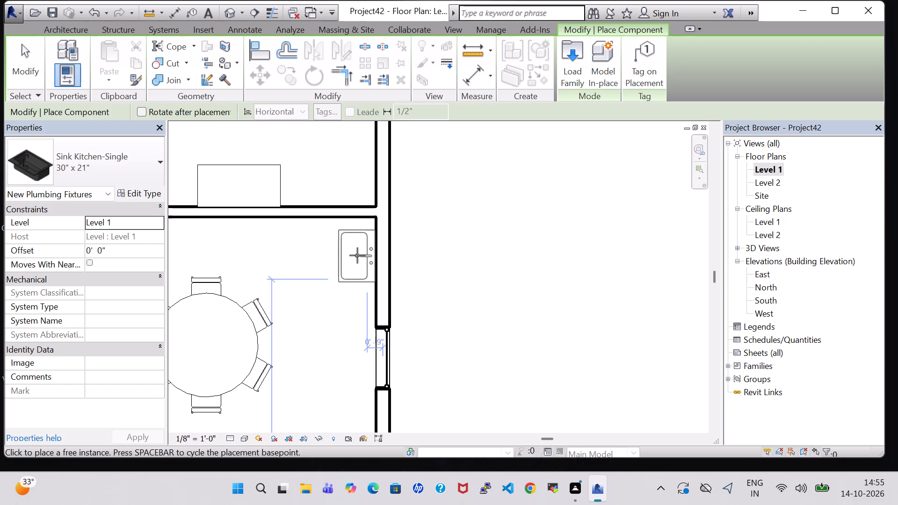
click(357, 254)
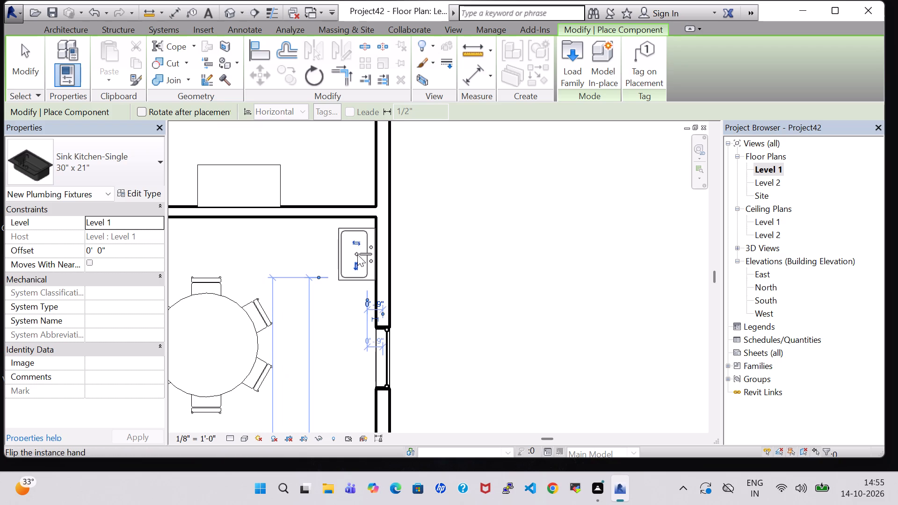
key(Escape)
key(Escape)
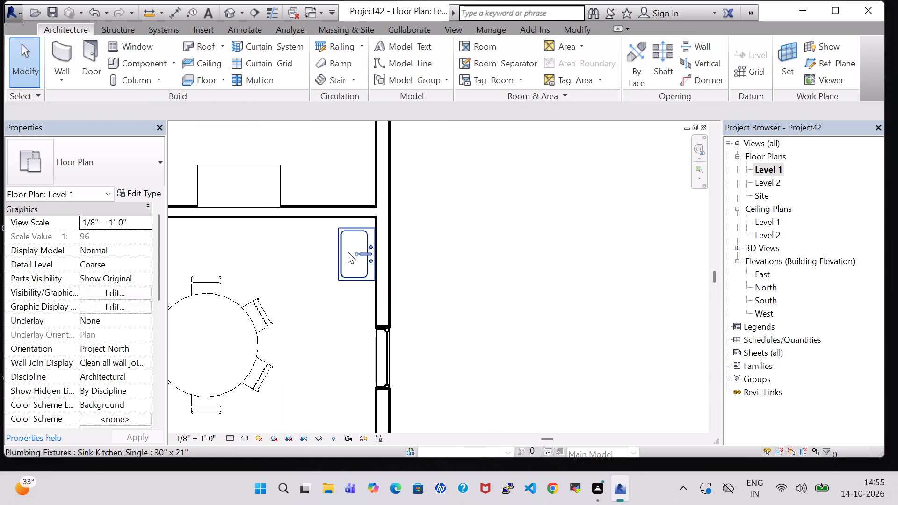
Set the offset of the dining room's single sink to 1' 0".
click(348, 252)
click(85, 249)
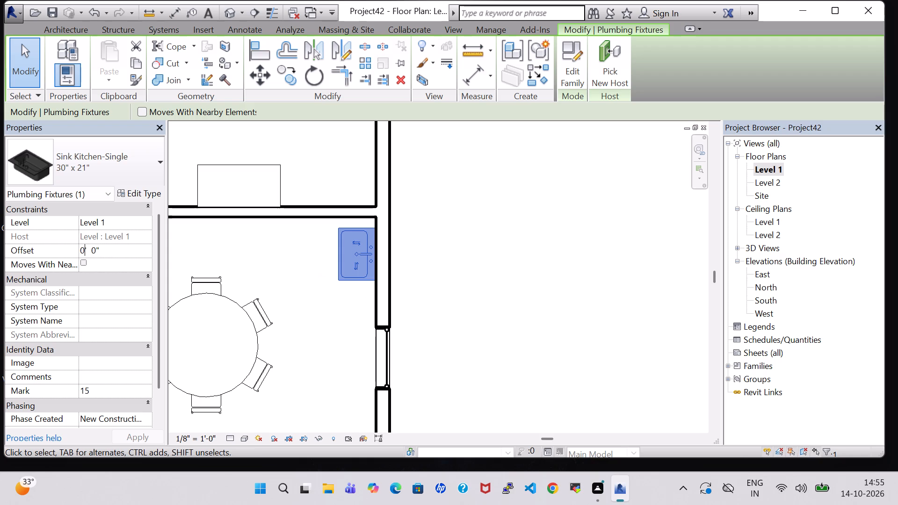
key(BackSpace)
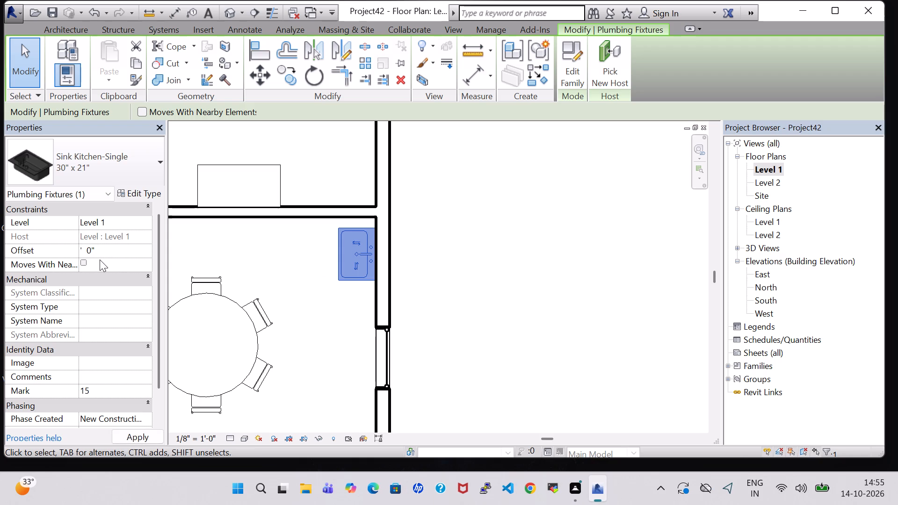
key(1)
click(134, 434)
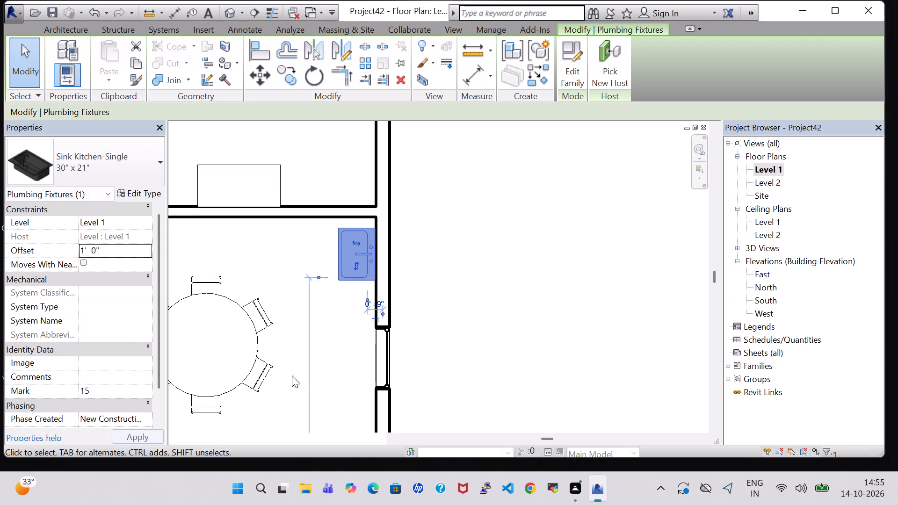
click(527, 263)
Open the 3D view and examine the furnished house from several angles, including the dining room with its new sink.
scroll(527, 263, down, 2)
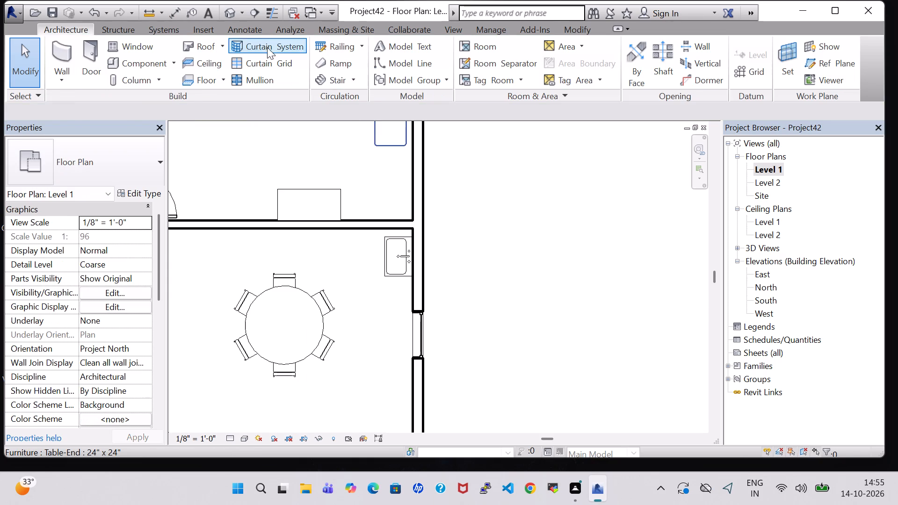
click(237, 12)
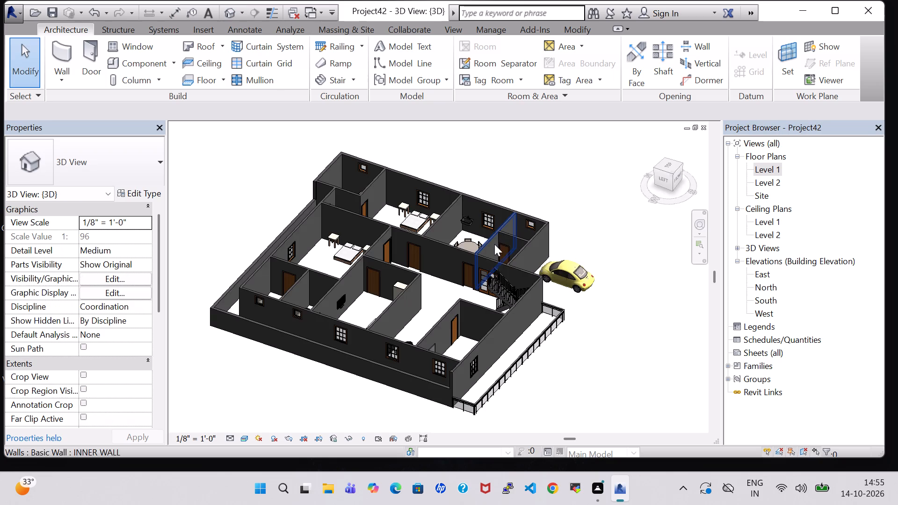
shift+middle_drag(606, 341, 569, 348)
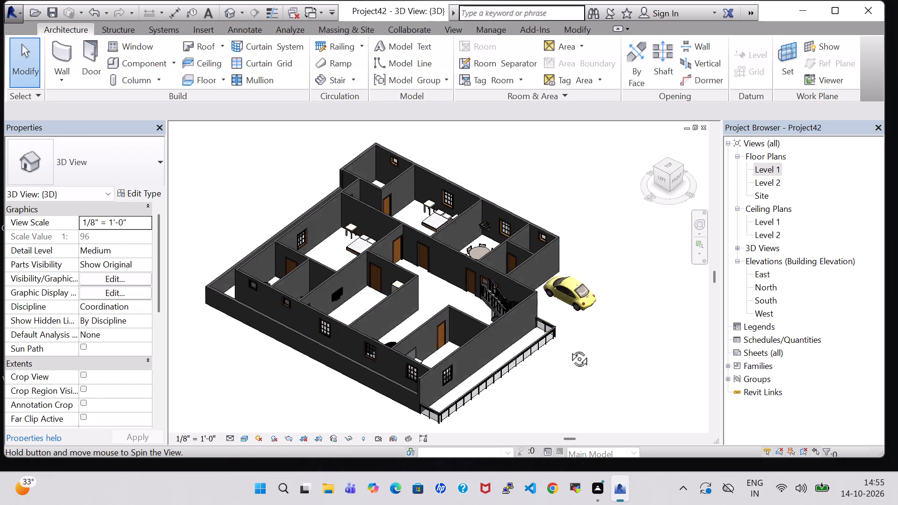
shift+middle_drag(569, 348, 461, 378)
shift+middle_drag(600, 337, 592, 293)
scroll(586, 299, up, 2)
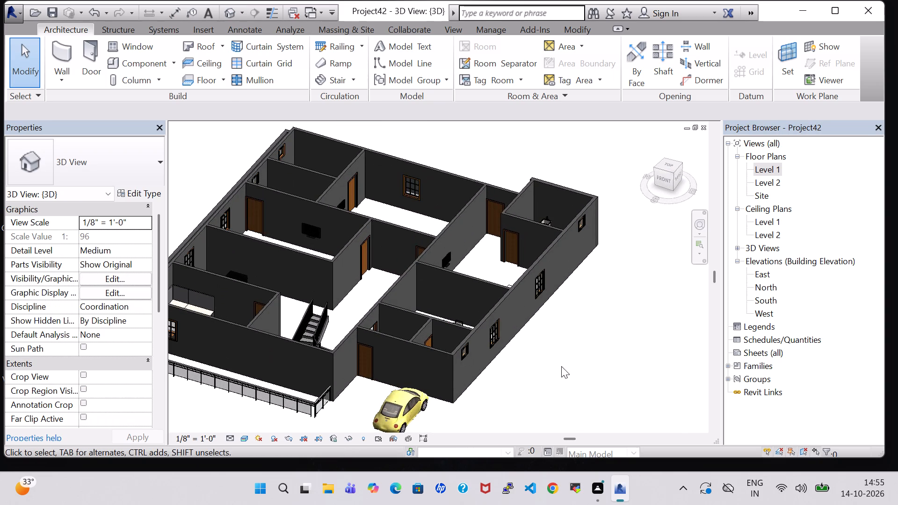
shift+middle_drag(561, 366, 594, 403)
shift+middle_drag(570, 273, 583, 334)
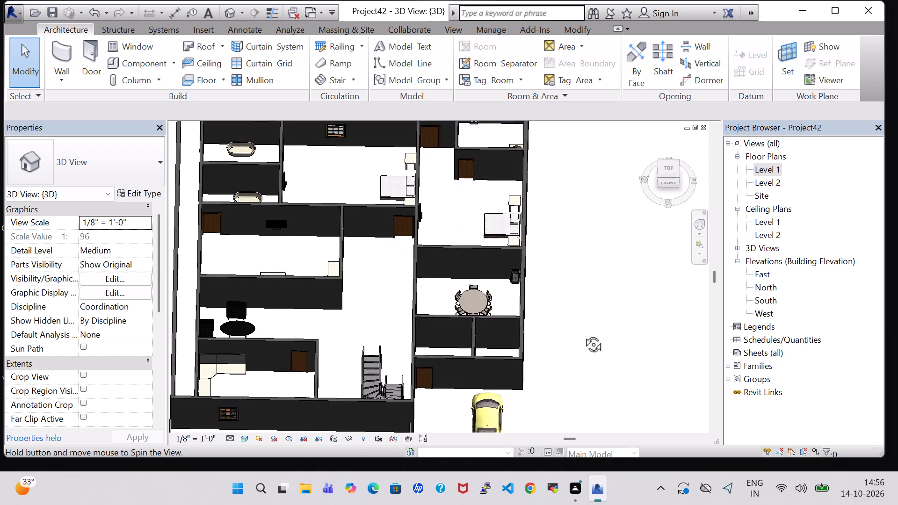
shift+middle_drag(583, 334, 582, 354)
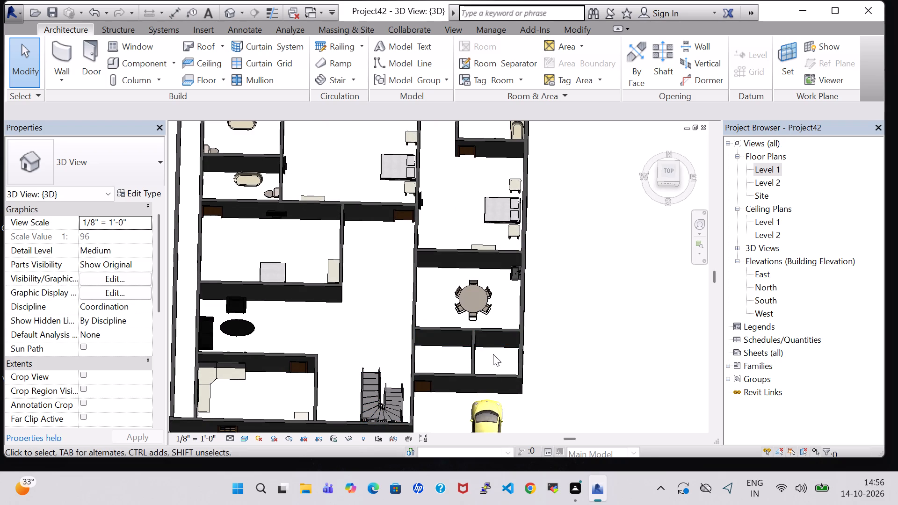
shift+middle_drag(572, 352, 505, 312)
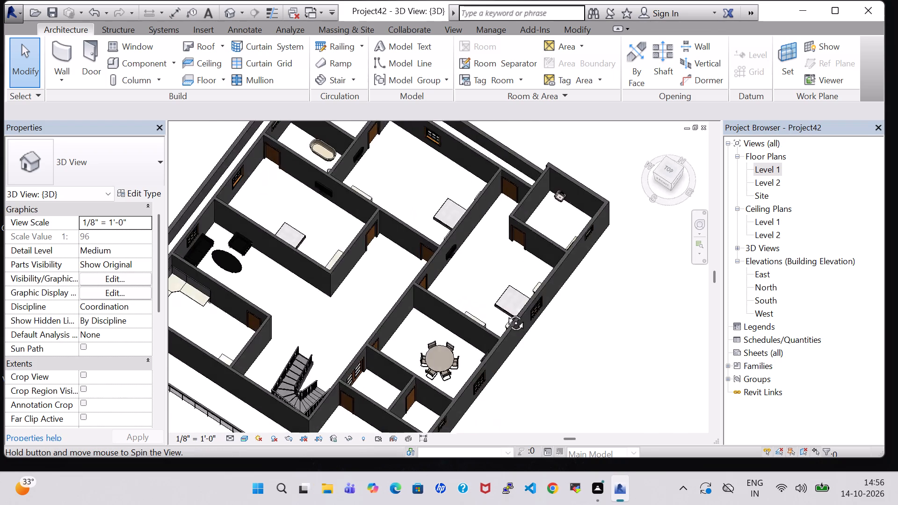
shift+middle_drag(505, 312, 608, 360)
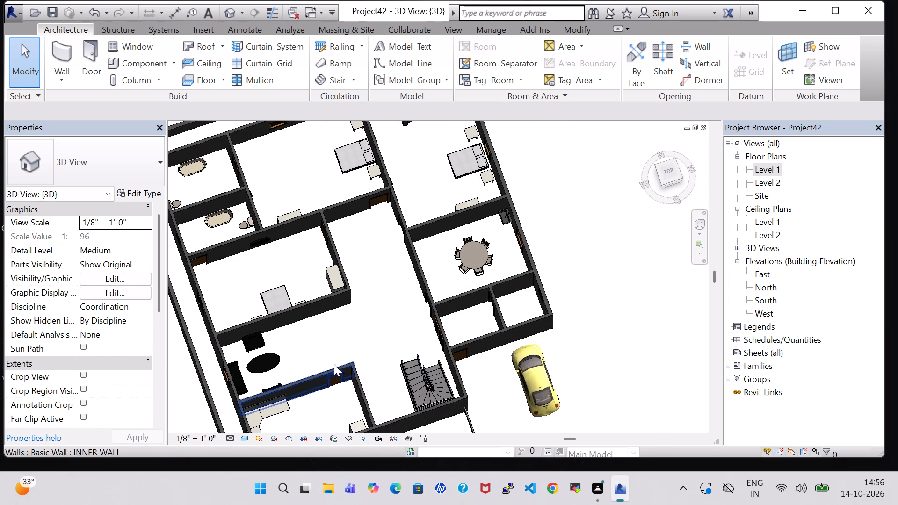
scroll(269, 383, up, 1)
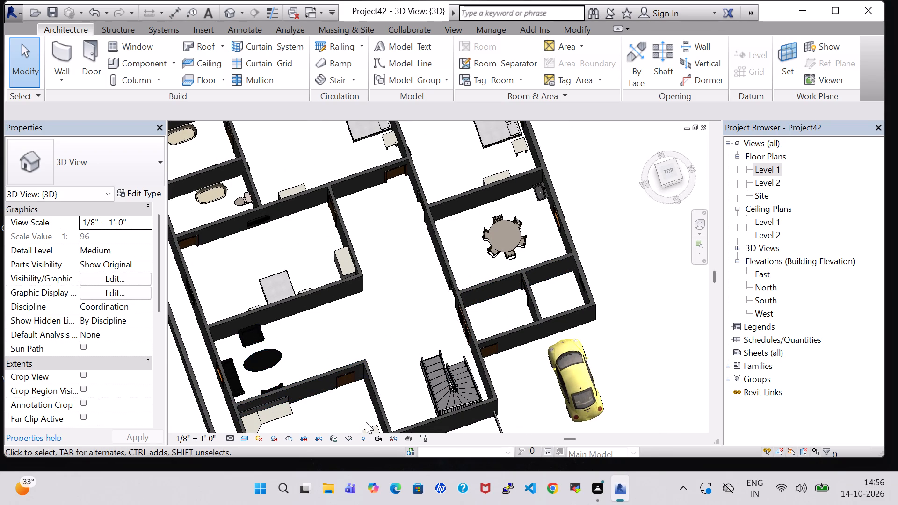
scroll(369, 346, down, 2)
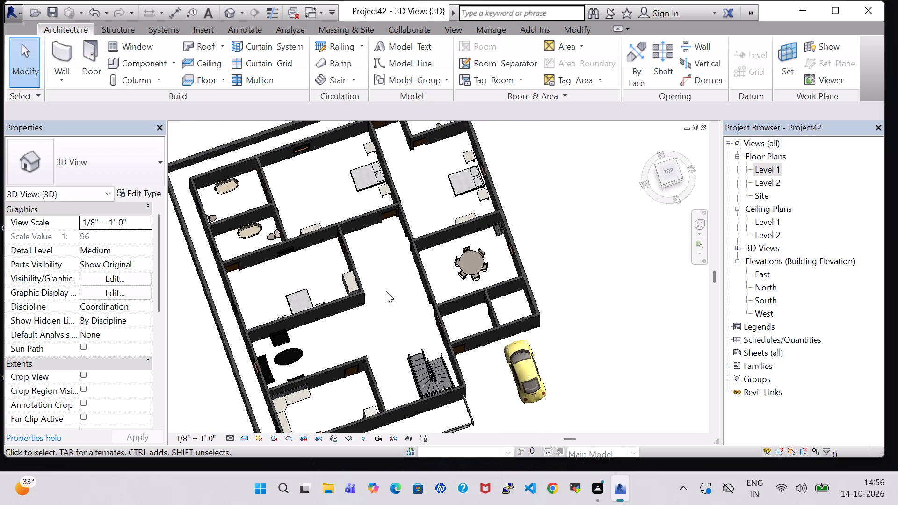
shift+middle_drag(395, 266, 311, 290)
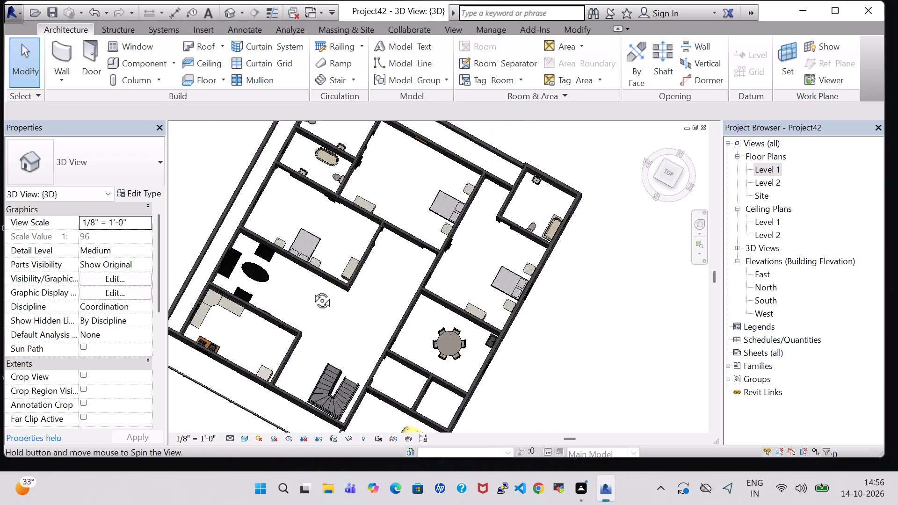
shift+middle_drag(311, 290, 331, 276)
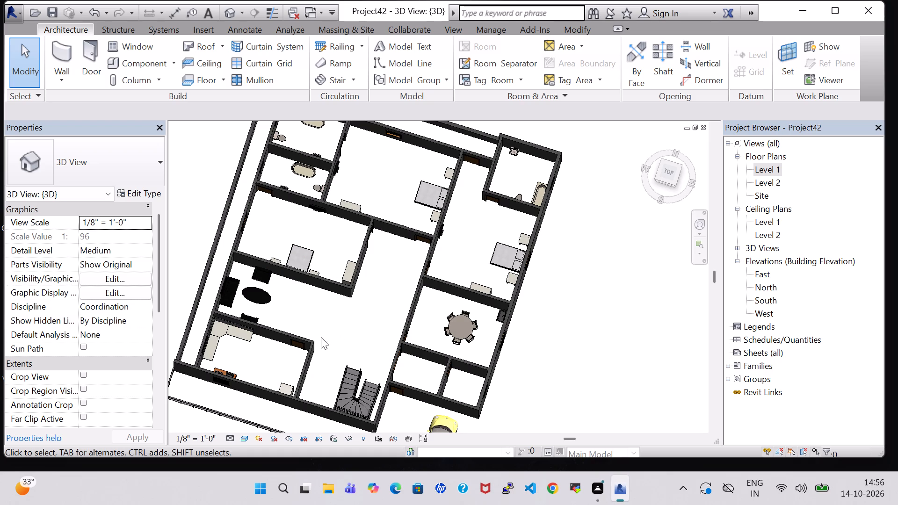
scroll(321, 327, up, 4)
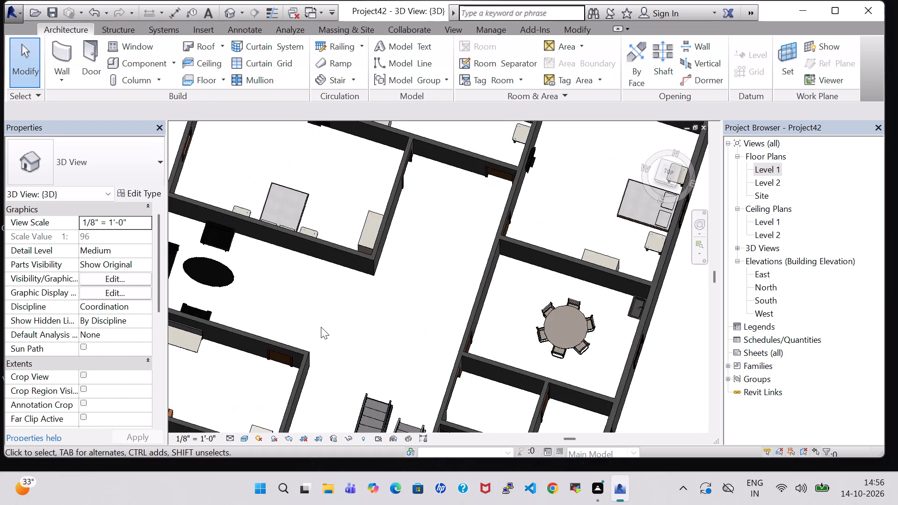
scroll(321, 327, down, 2)
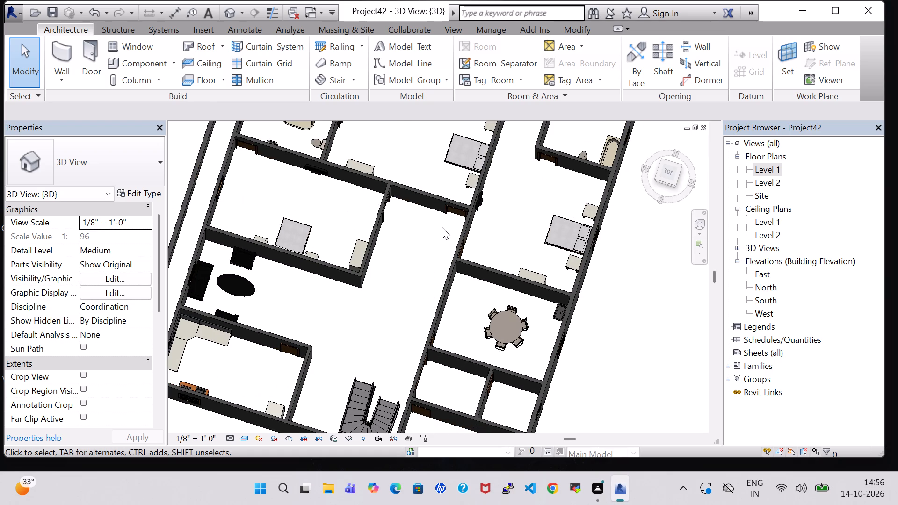
Examine the northern bedrooms and bathrooms in 3D, checking their doors, beds and fixtures.
scroll(450, 198, up, 1)
middle_drag(424, 175, 431, 305)
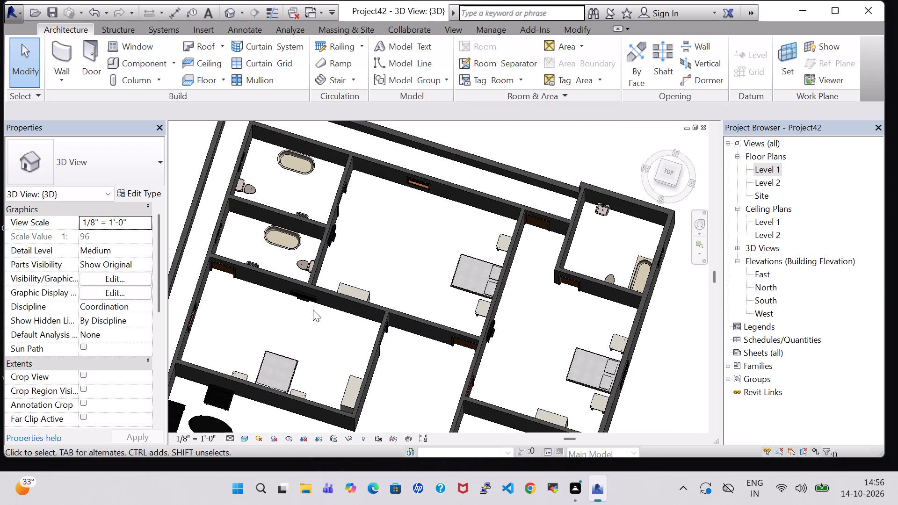
scroll(212, 288, up, 1)
scroll(252, 329, down, 2)
shift+middle_drag(252, 327, 257, 257)
scroll(221, 296, up, 1)
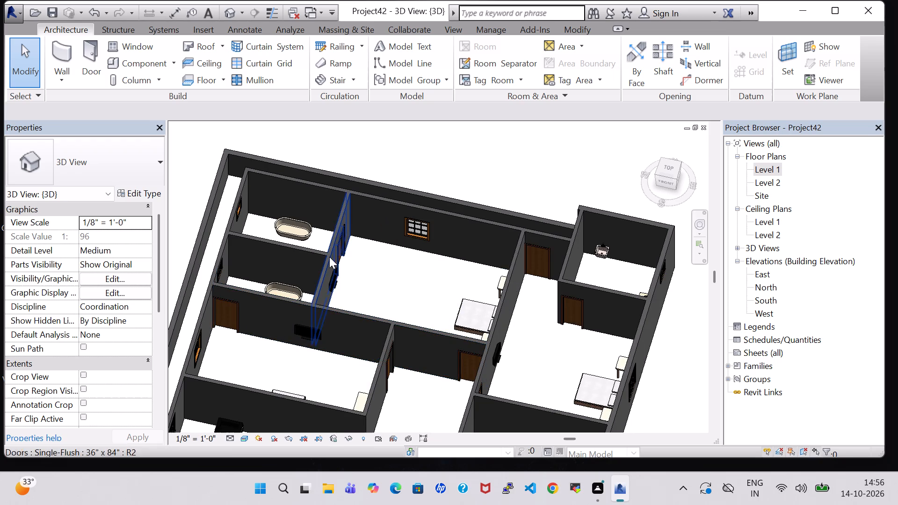
scroll(385, 347, down, 2)
middle_drag(496, 346, 423, 346)
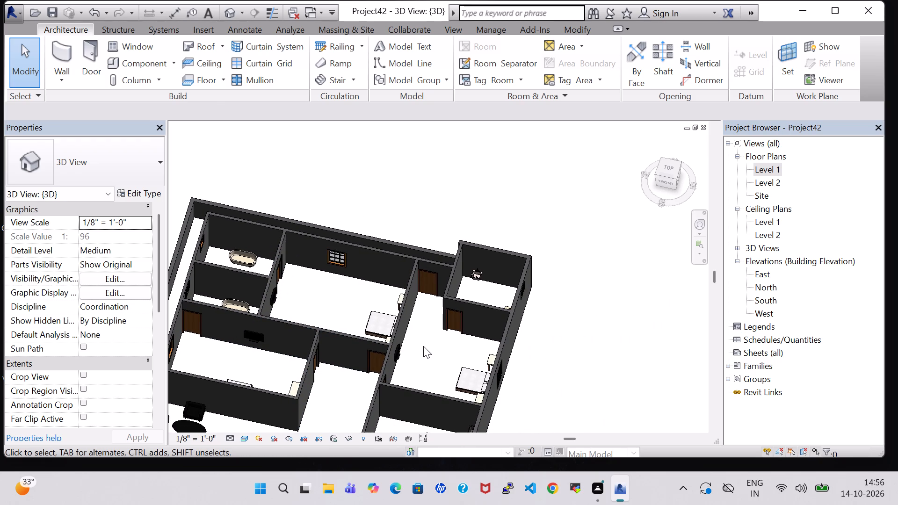
shift+middle_drag(423, 346, 438, 352)
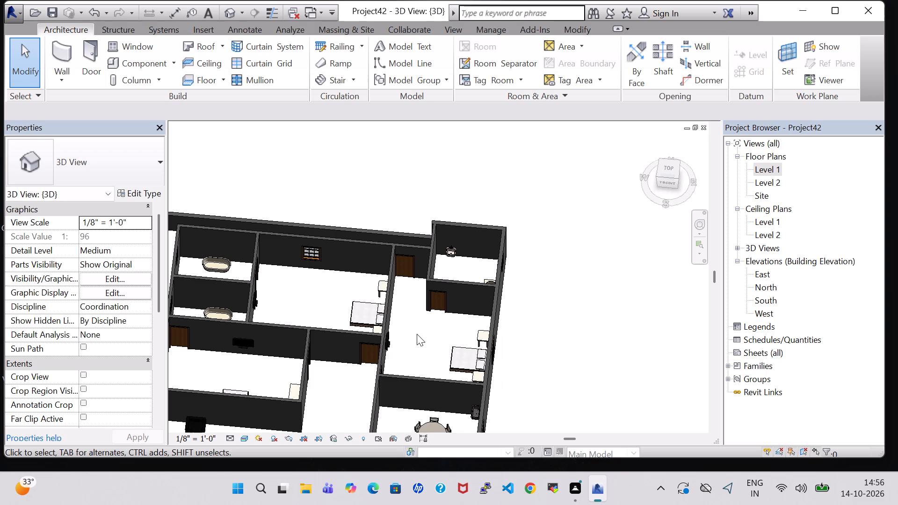
shift+middle_drag(417, 334, 415, 327)
shift+middle_drag(415, 320, 419, 320)
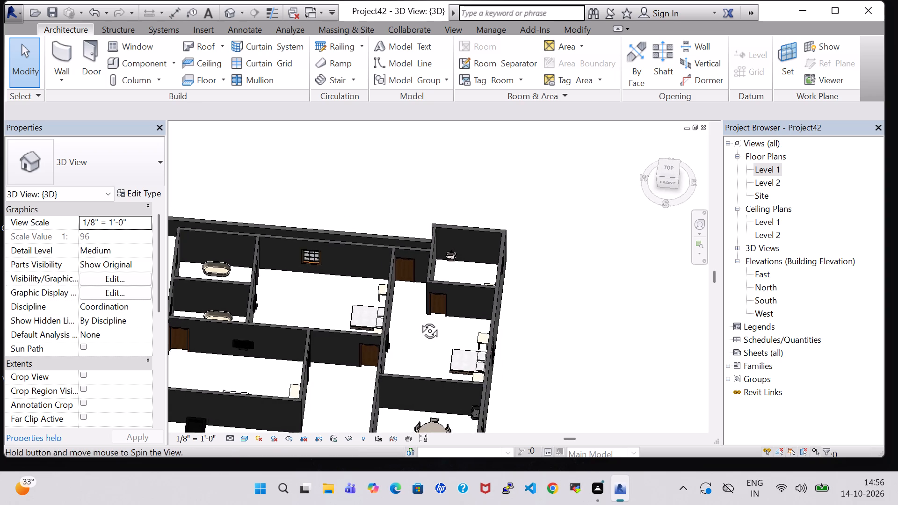
shift+middle_drag(419, 320, 425, 323)
shift+middle_drag(415, 321, 410, 319)
shift+middle_click(410, 316)
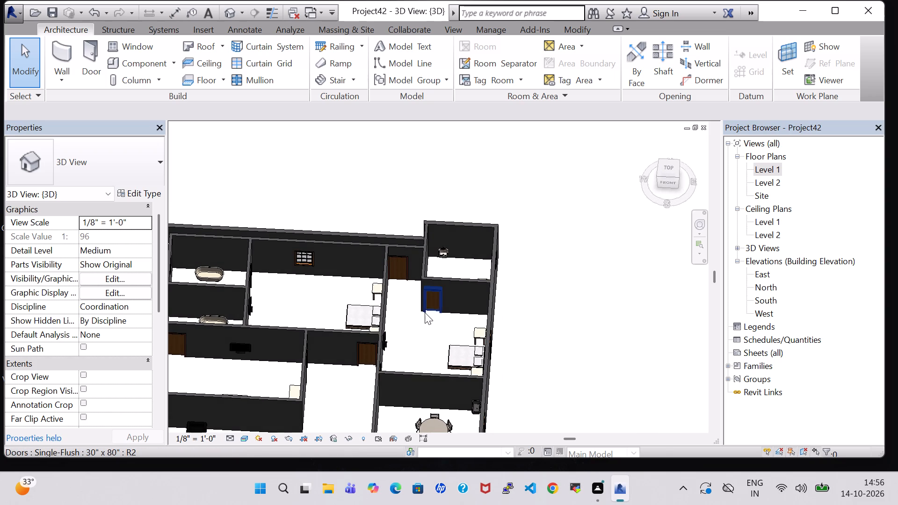
Examine the whole house in 3D, including the dining room, the small rooms south of it, stair and car.
scroll(425, 313, down, 1)
middle_drag(537, 341, 542, 236)
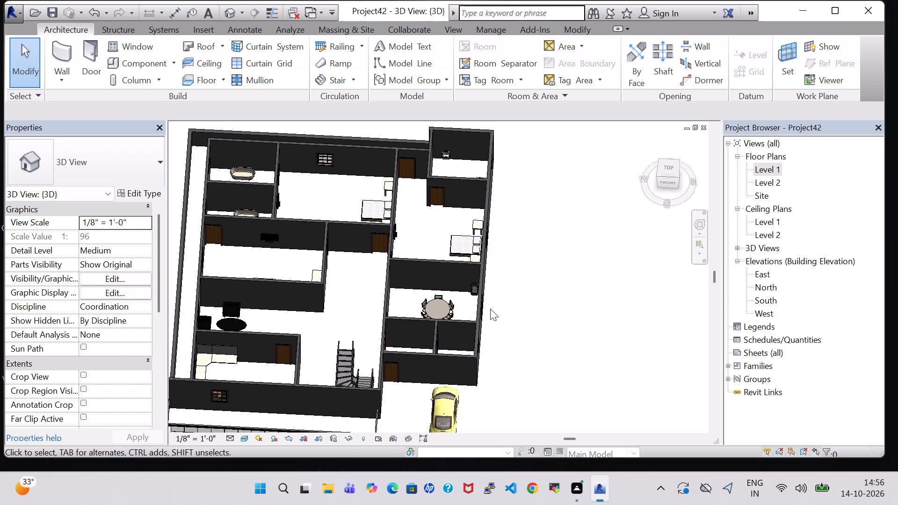
shift+middle_drag(524, 323, 552, 288)
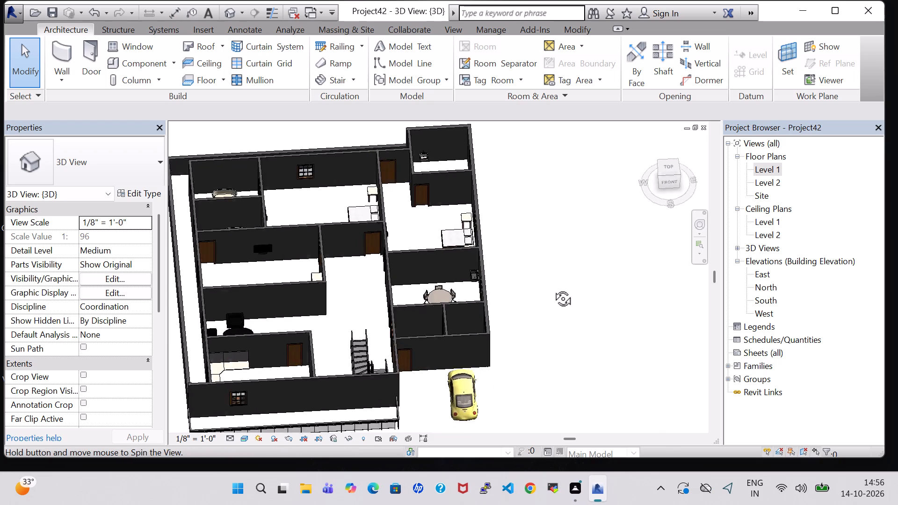
shift+middle_drag(552, 288, 533, 373)
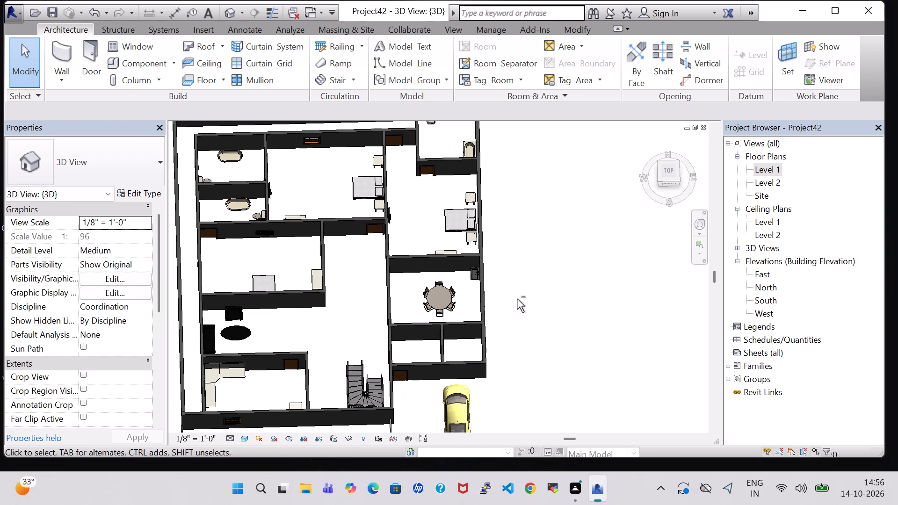
middle_drag(556, 330, 522, 265)
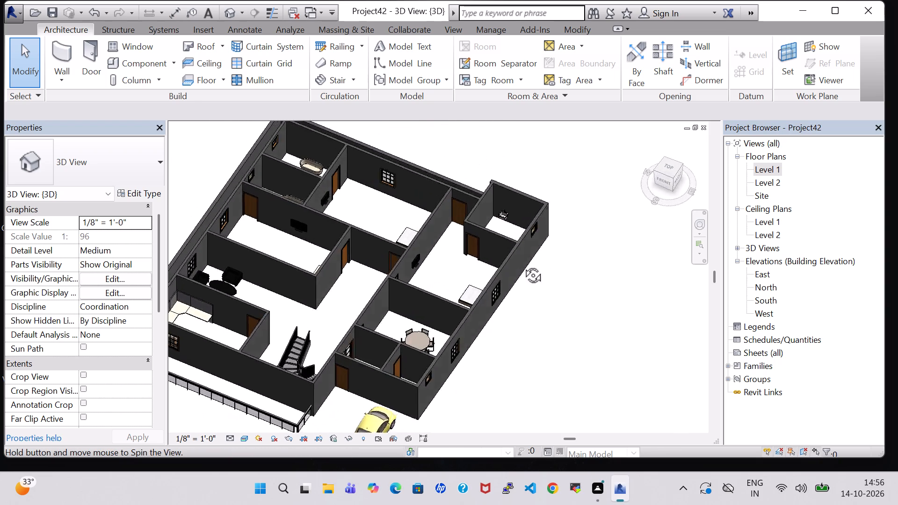
middle_drag(522, 265, 552, 310)
scroll(449, 286, up, 1)
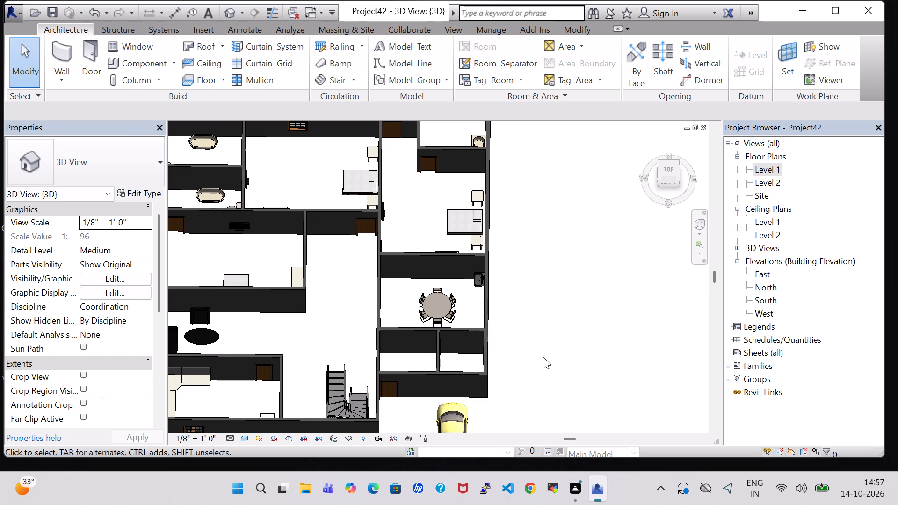
scroll(543, 357, down, 1)
middle_drag(543, 356, 546, 254)
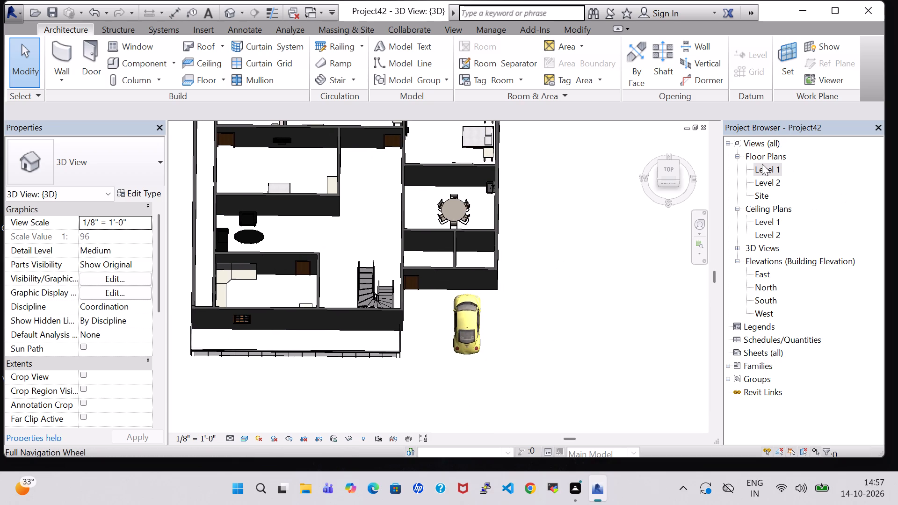
Return to the Level 1 floor plan and look over the dining room, the small rooms south of it and the remaining rooms.
double_click(768, 175)
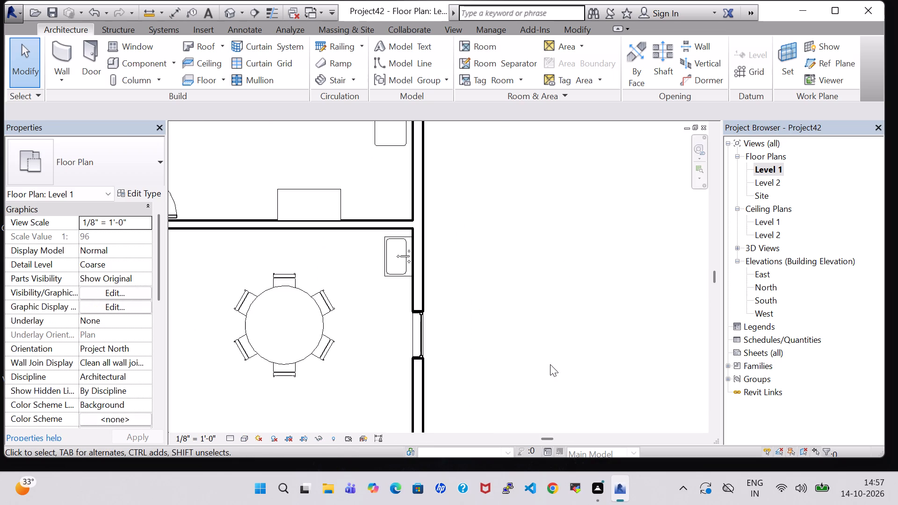
scroll(534, 375, up, 1)
scroll(534, 375, down, 4)
middle_drag(523, 395, 534, 306)
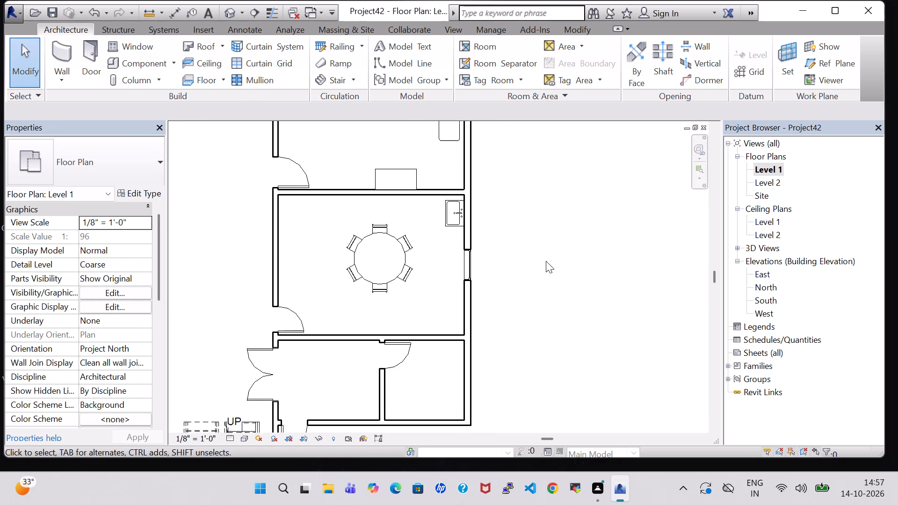
scroll(542, 357, down, 1)
middle_drag(542, 362, 554, 290)
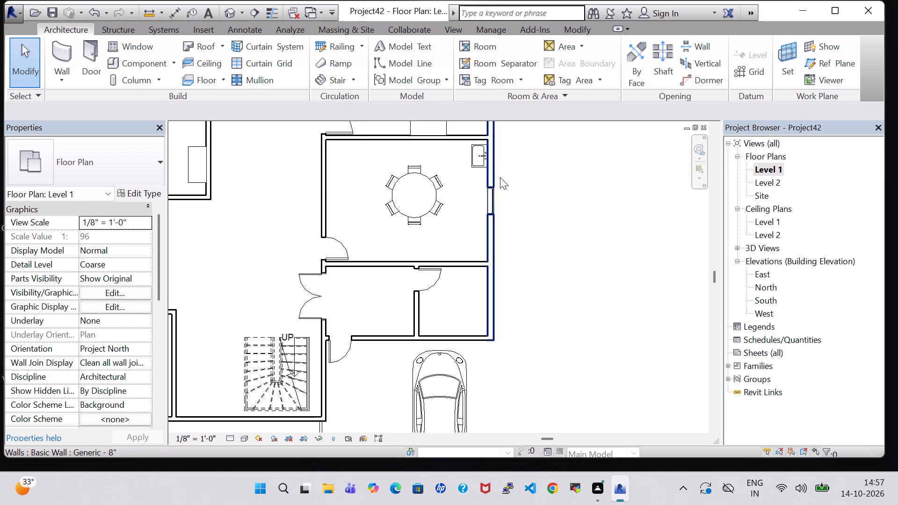
scroll(531, 185, up, 1)
middle_drag(531, 185, 538, 277)
scroll(533, 187, down, 6)
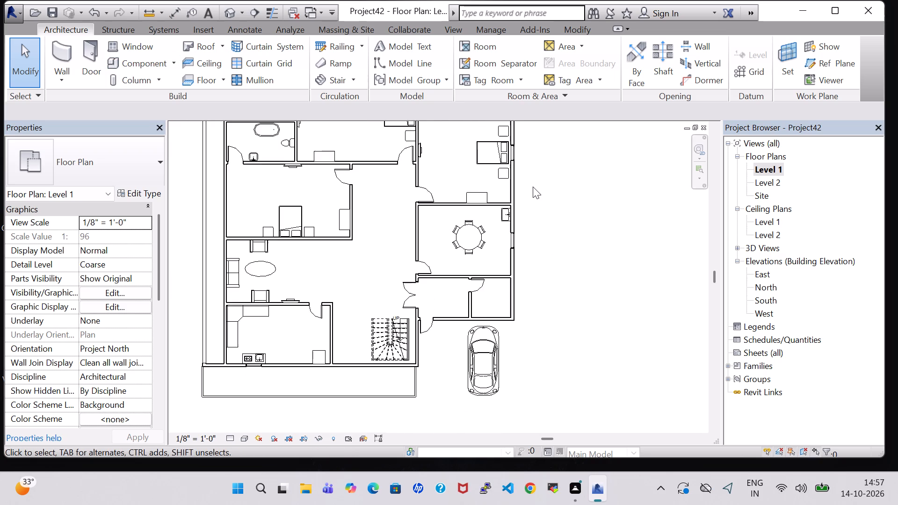
Place a copy of the bathroom's 20" x 18" Sink Vanity-Square against the east wall of the small southeast room, near its northeast corner.
click(289, 159)
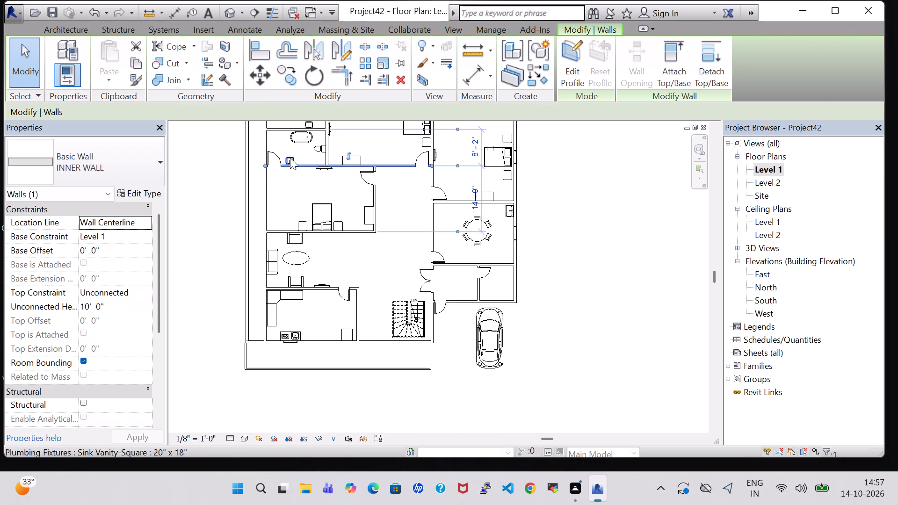
click(294, 182)
click(291, 159)
right_click(291, 159)
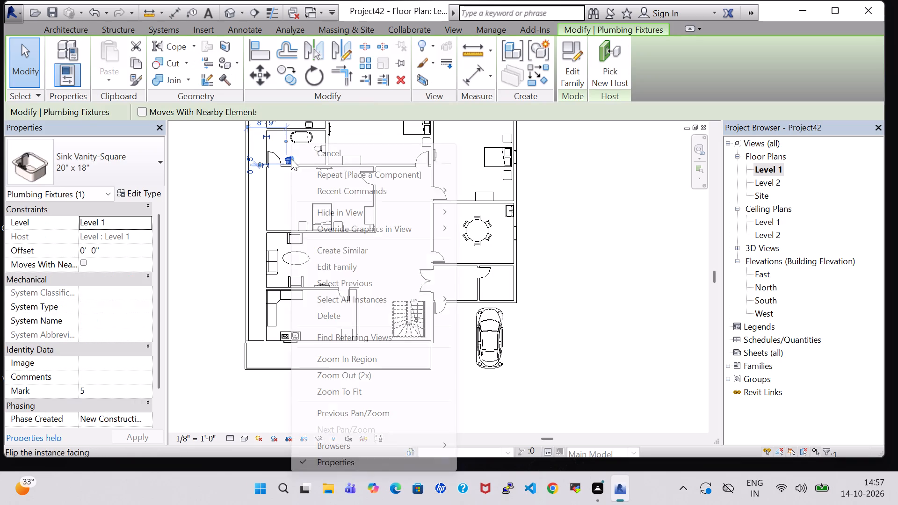
click(396, 247)
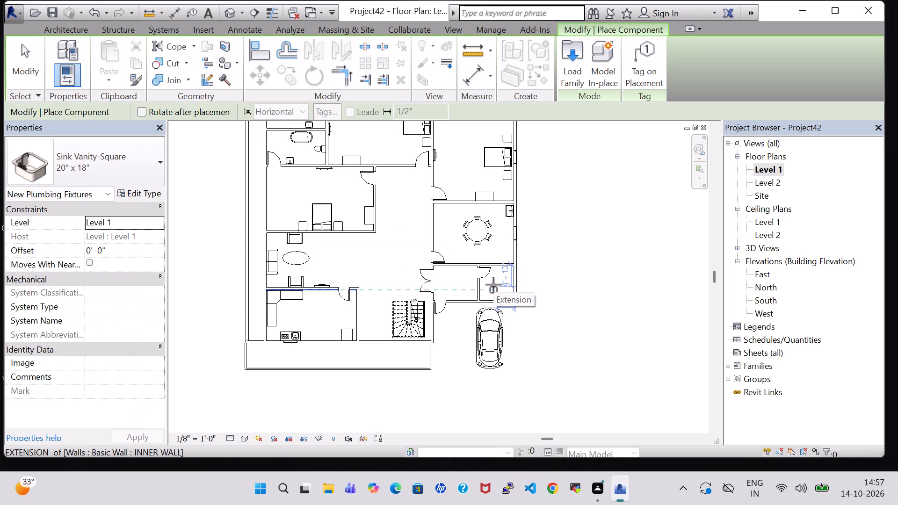
scroll(505, 267, up, 7)
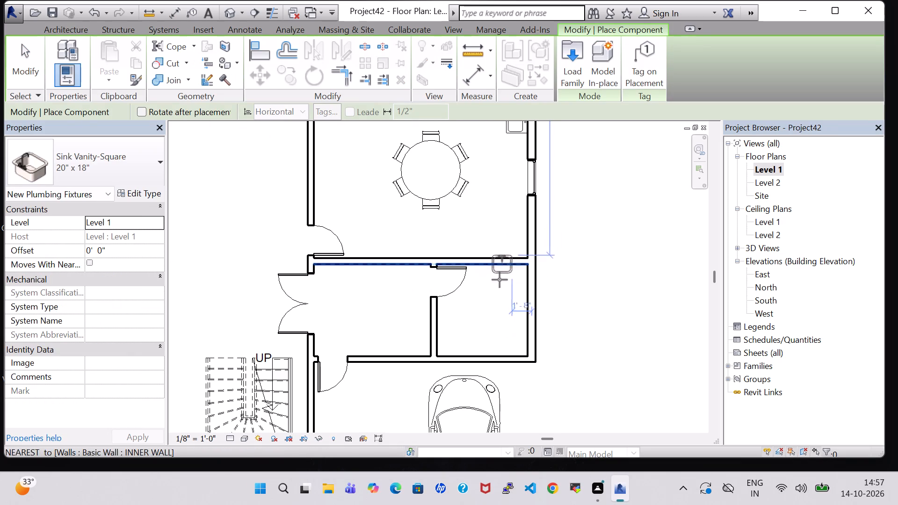
key(space)
key(space)
key(space)
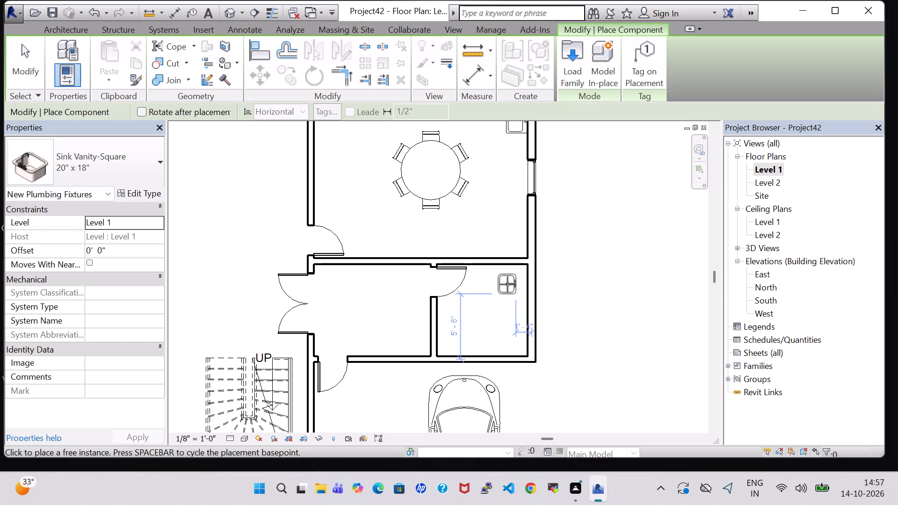
click(516, 283)
key(Escape)
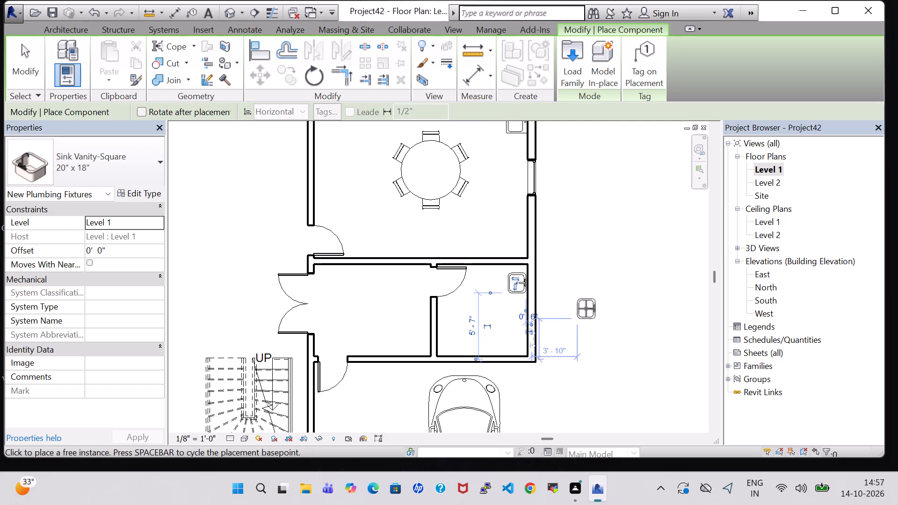
key(Escape)
Place another Toilet-Domestic-3D in the small southeast room, with its back against the south wall.
scroll(585, 303, down, 8)
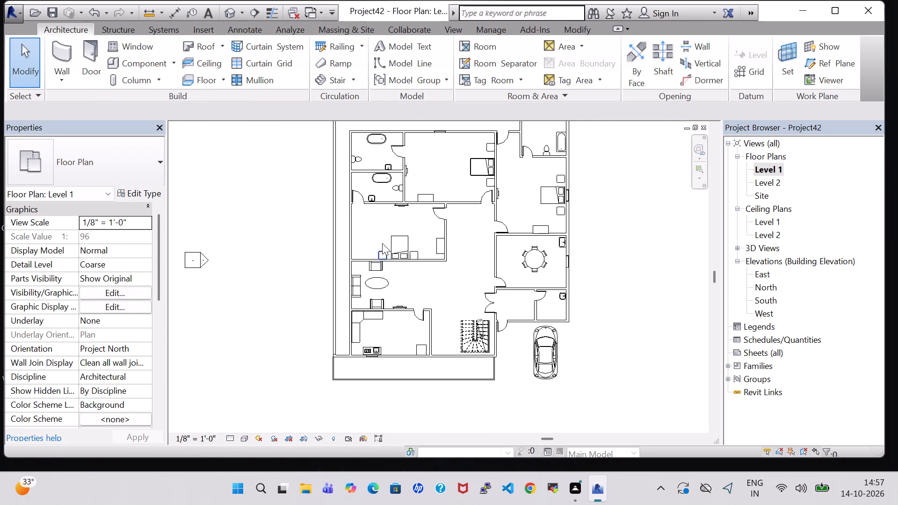
click(358, 162)
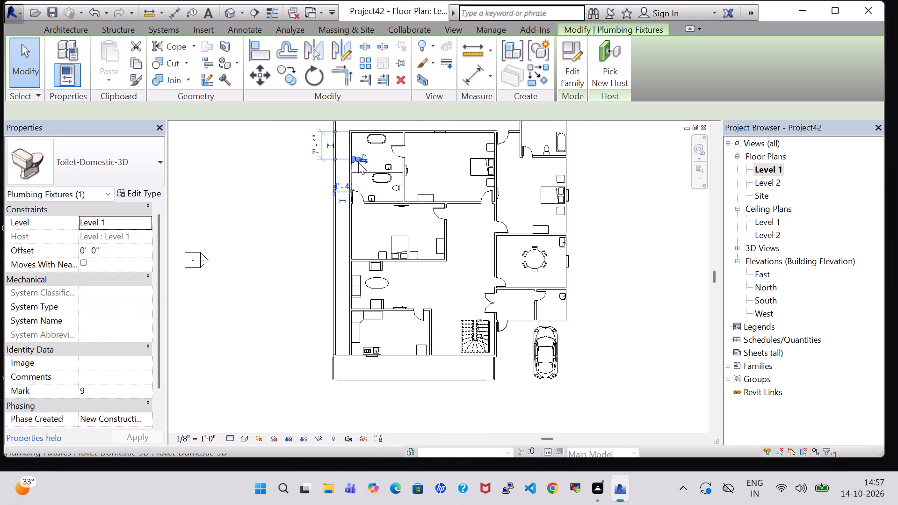
right_click(358, 162)
click(426, 246)
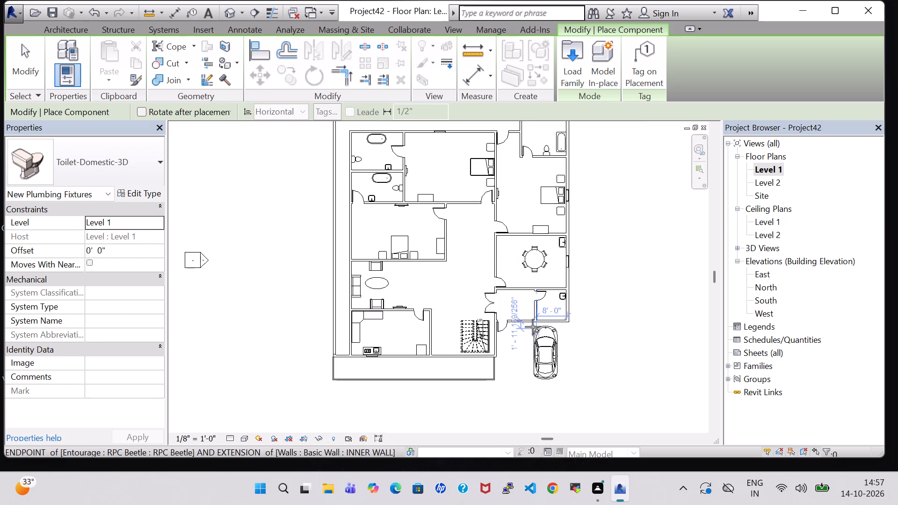
scroll(533, 326, up, 10)
key(space)
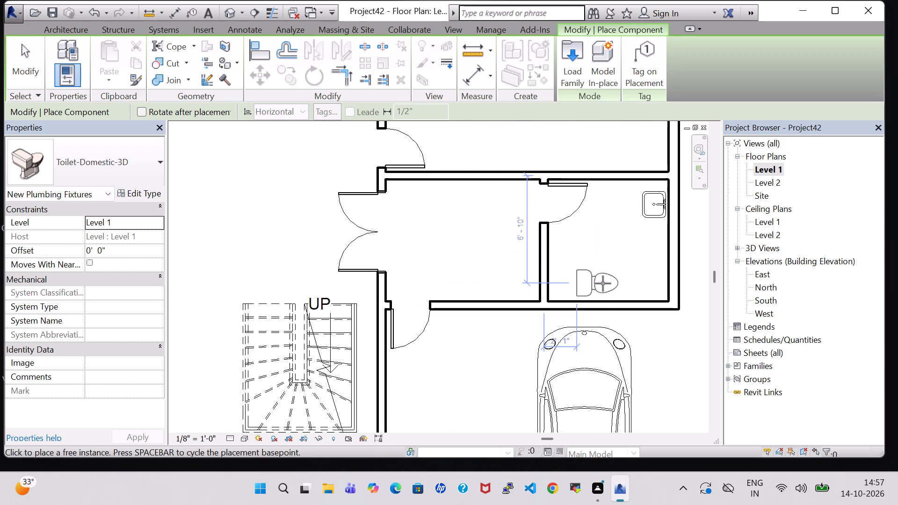
key(space)
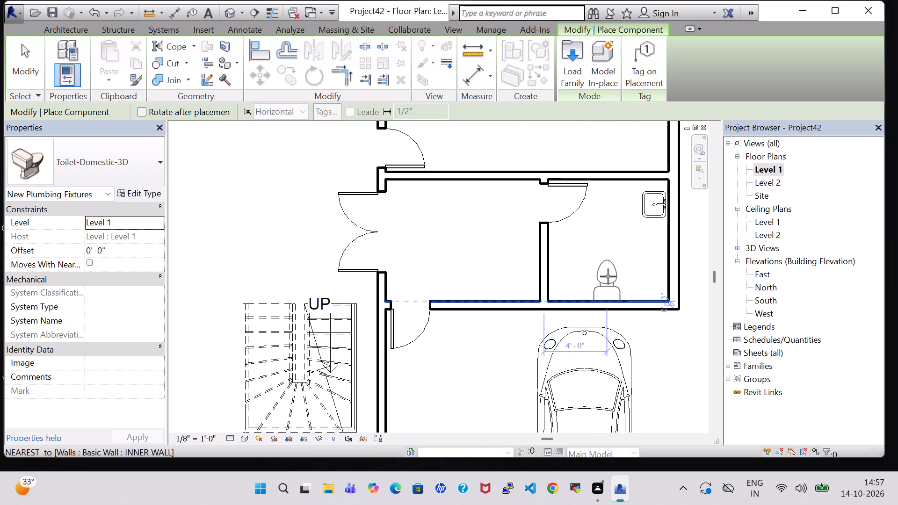
click(608, 276)
key(Escape)
key(Escape)
Nudge the Glass Panel - Bottom Fill railing along the south side of the house sideways into line with the outer wall ends.
scroll(592, 240, down, 7)
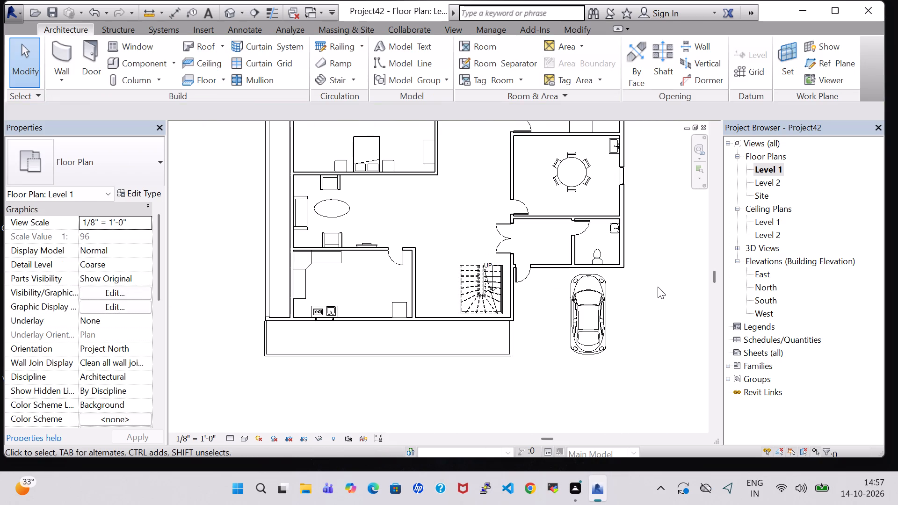
click(658, 287)
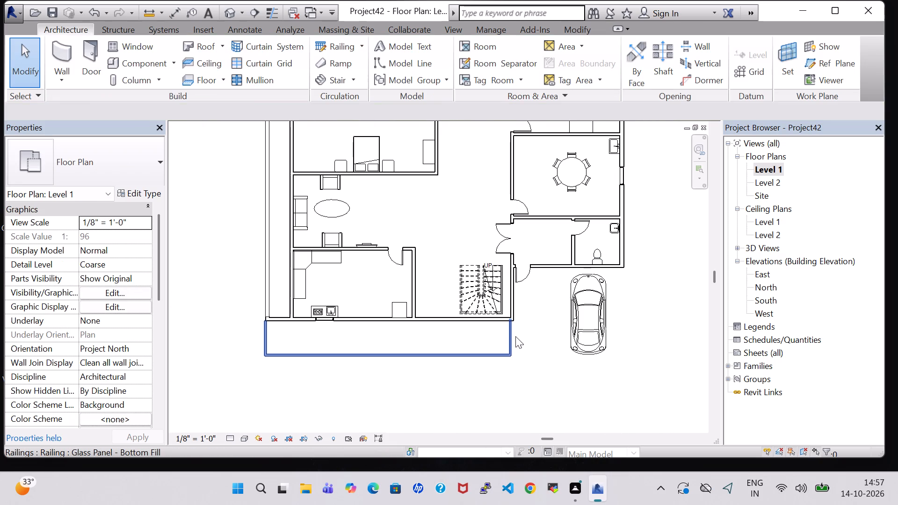
click(515, 336)
key(Right)
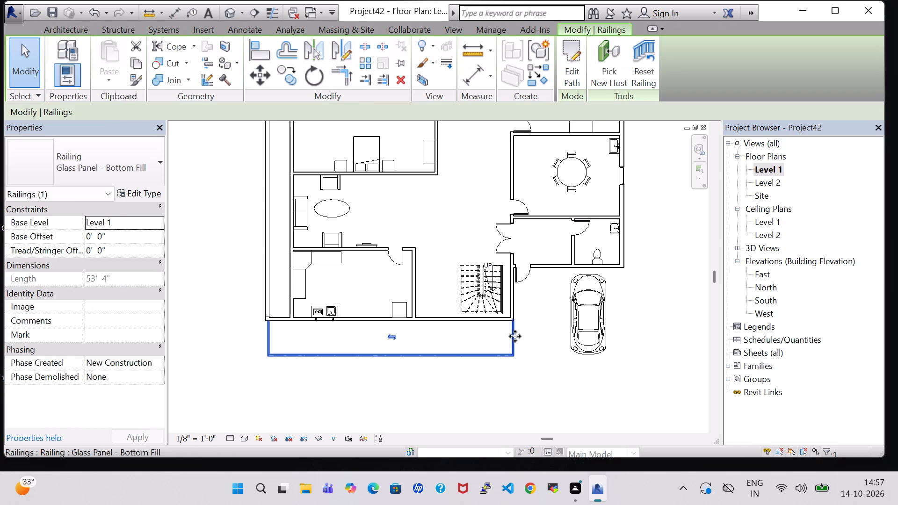
scroll(269, 337, up, 8)
click(269, 337)
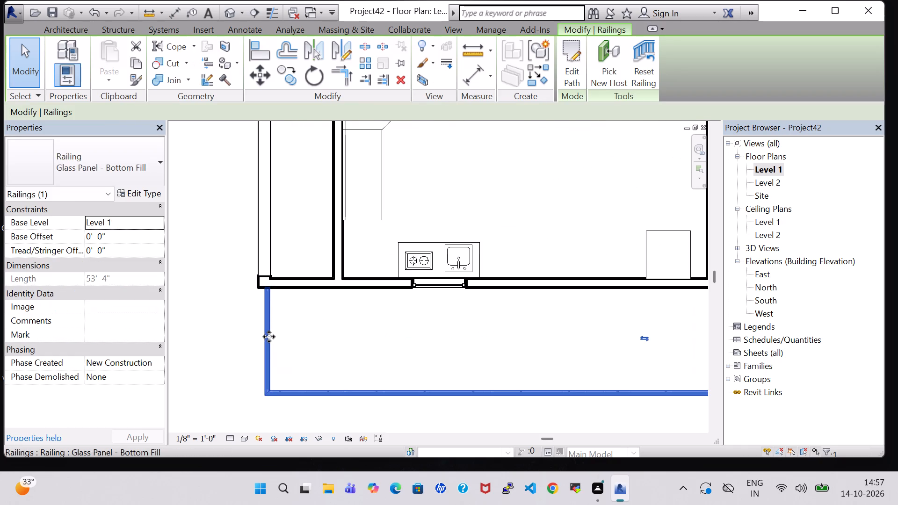
key(Right)
key(Left)
key(Left)
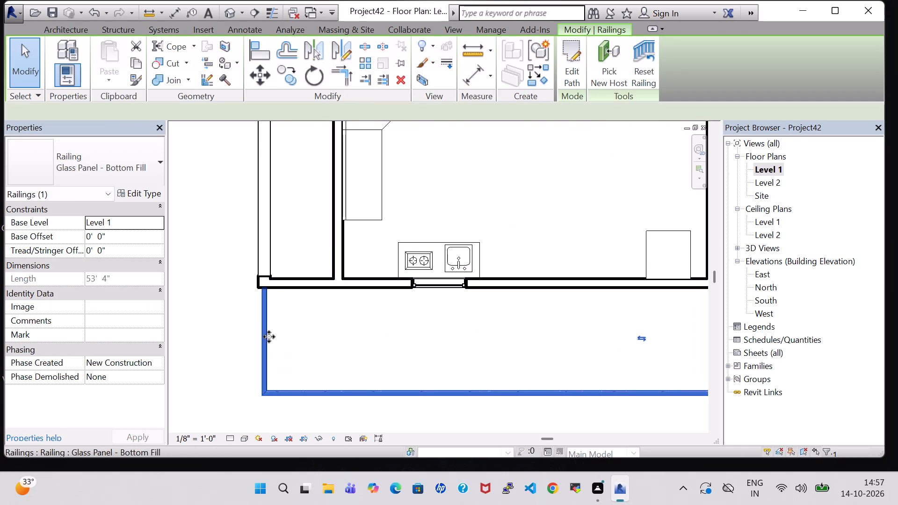
key(Left)
scroll(269, 337, up, 1)
key(Left)
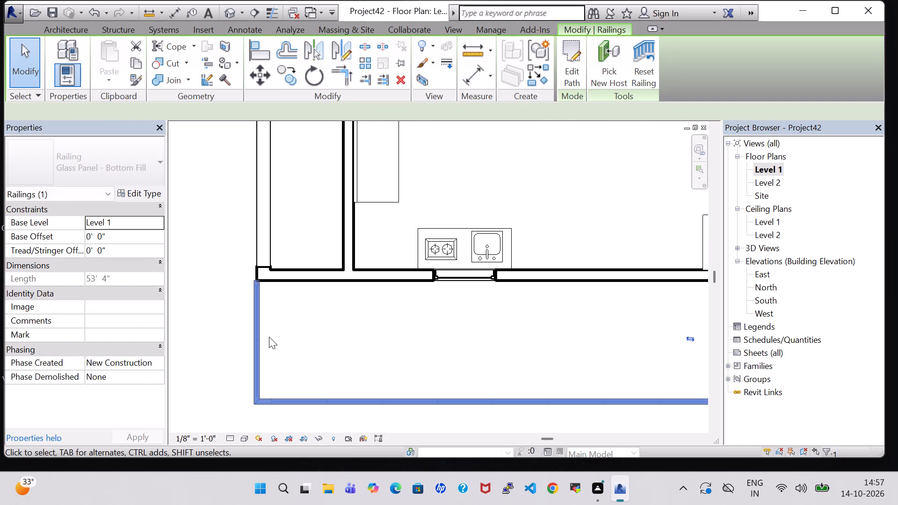
key(Right)
click(269, 337)
scroll(269, 340, down, 5)
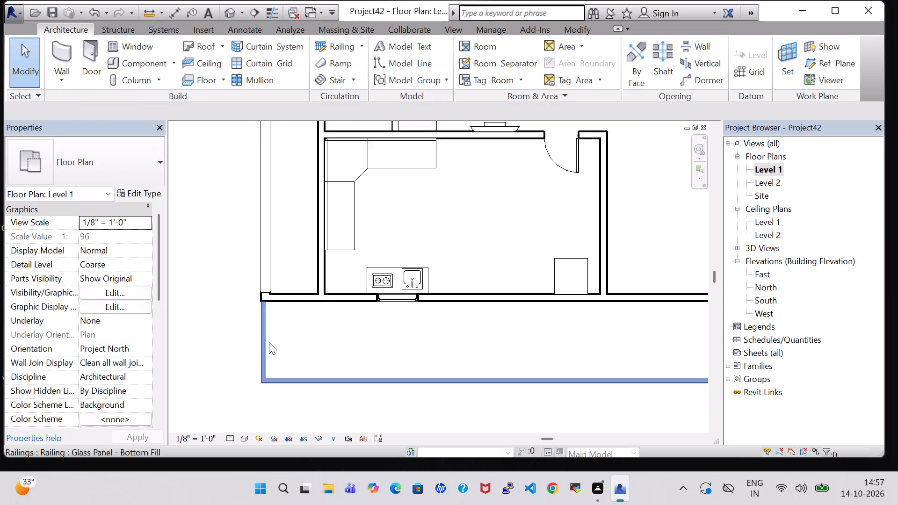
scroll(269, 342, down, 3)
click(556, 410)
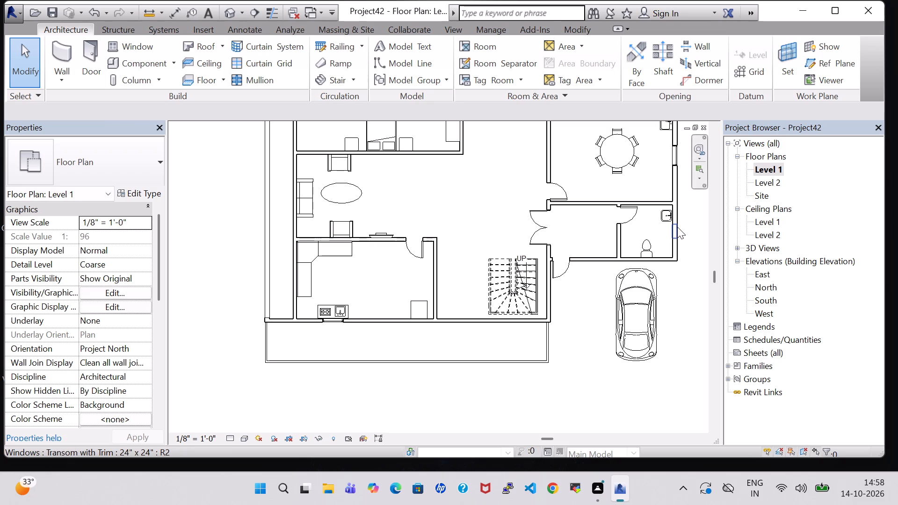
Load the Table-Round furniture family and place a 36" Diameter table in the entry room just west of the new toilet room.
click(149, 64)
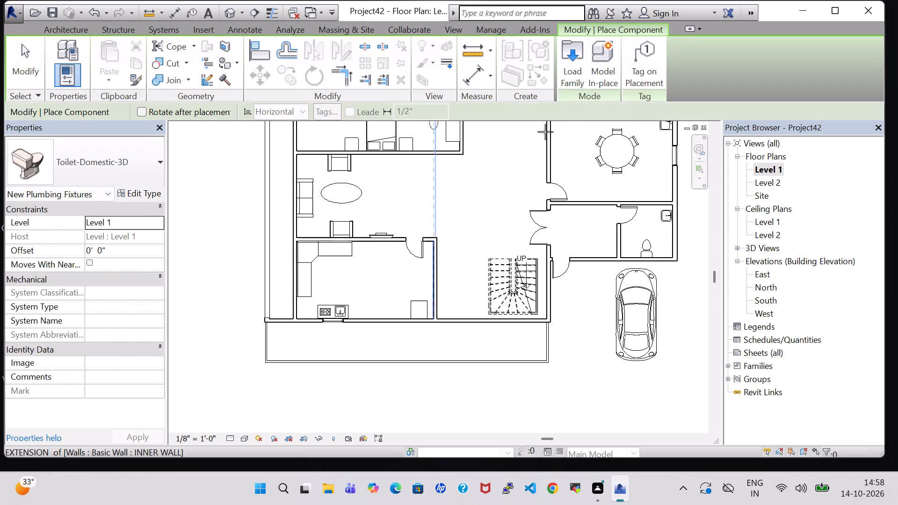
click(574, 75)
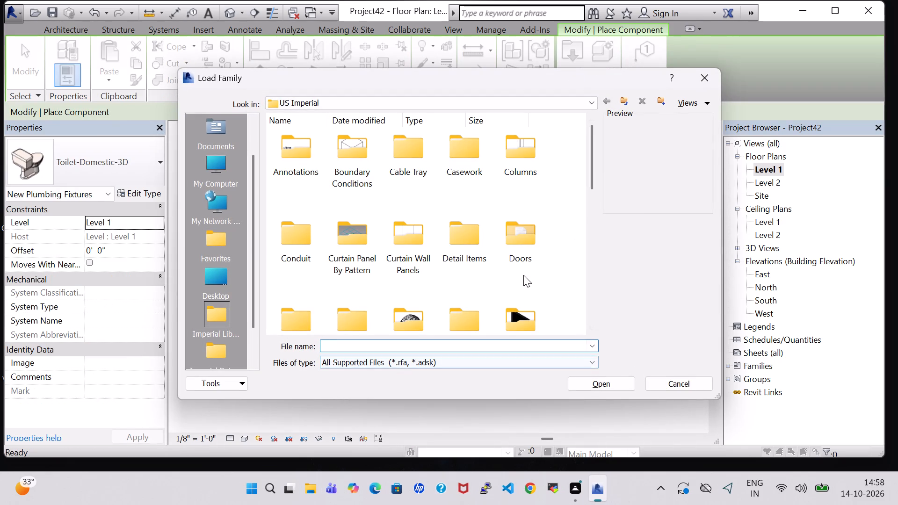
double_click(525, 321)
double_click(454, 172)
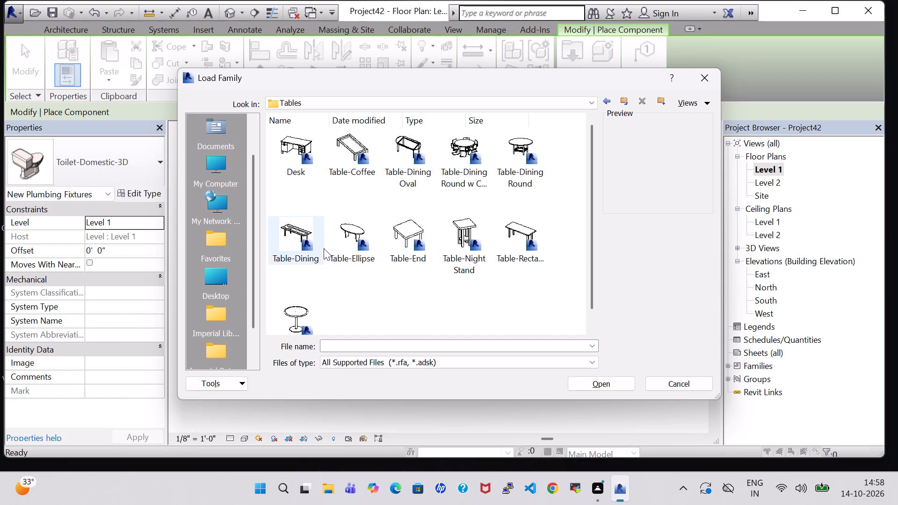
click(294, 316)
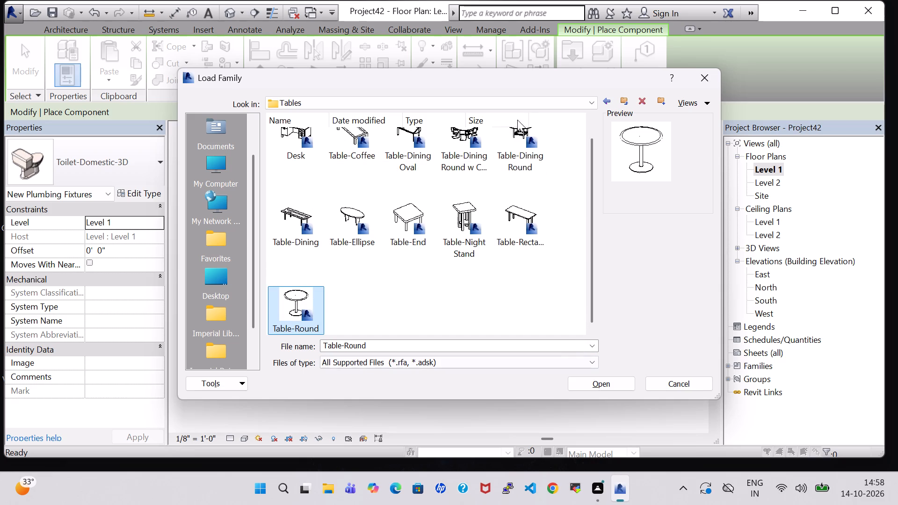
click(612, 387)
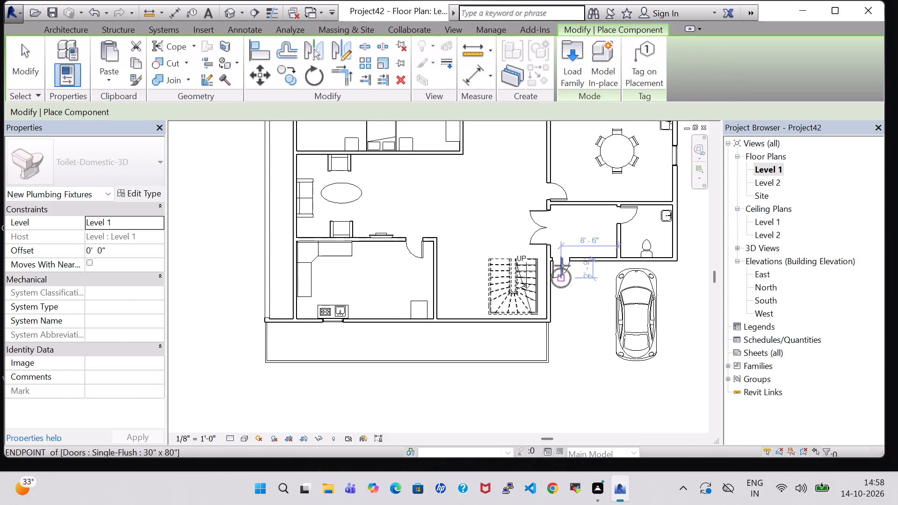
click(596, 236)
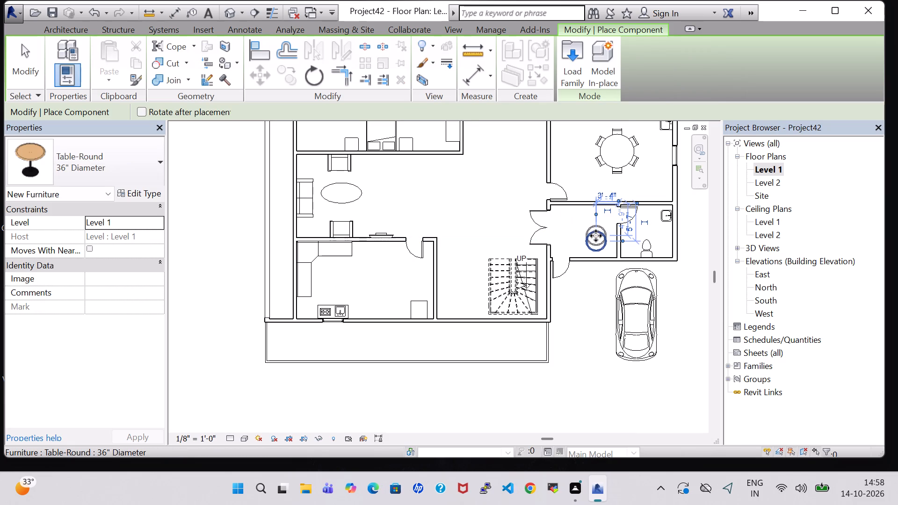
key(Escape)
key(Escape)
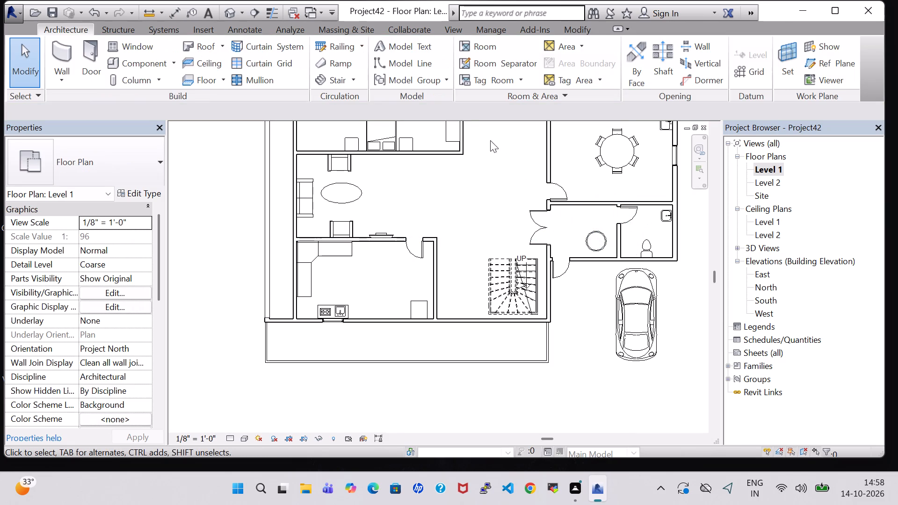
Look over the whole Level 1 plan, from the northern bedrooms and bathrooms down to the southeast rooms, stair and car.
scroll(657, 342, down, 1)
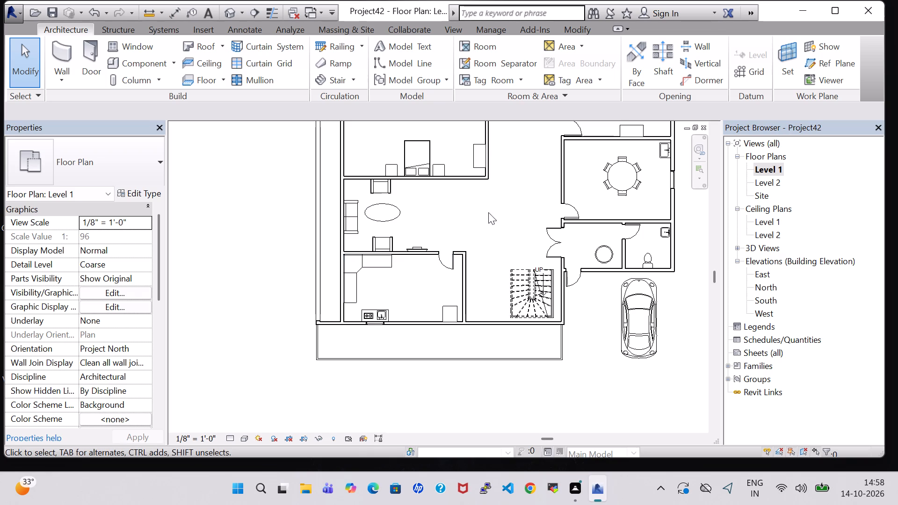
middle_drag(488, 212, 493, 288)
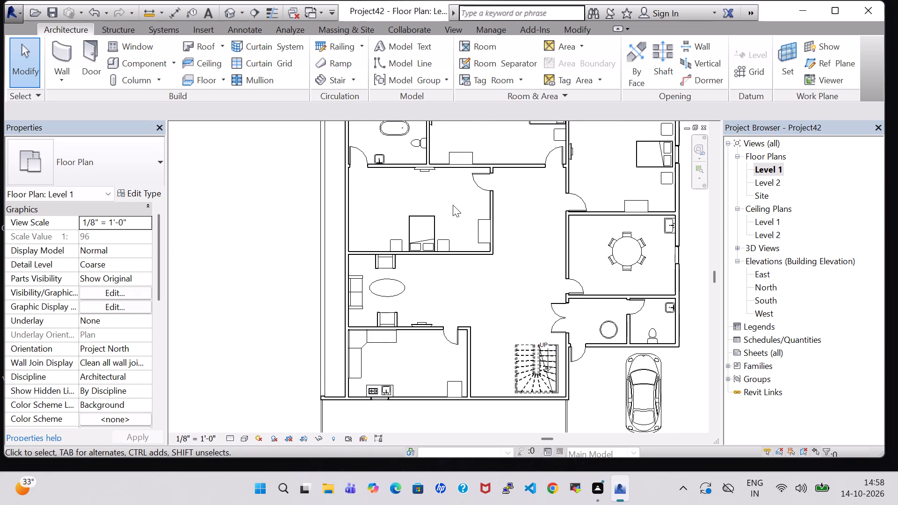
scroll(444, 211, down, 1)
middle_drag(513, 203, 524, 332)
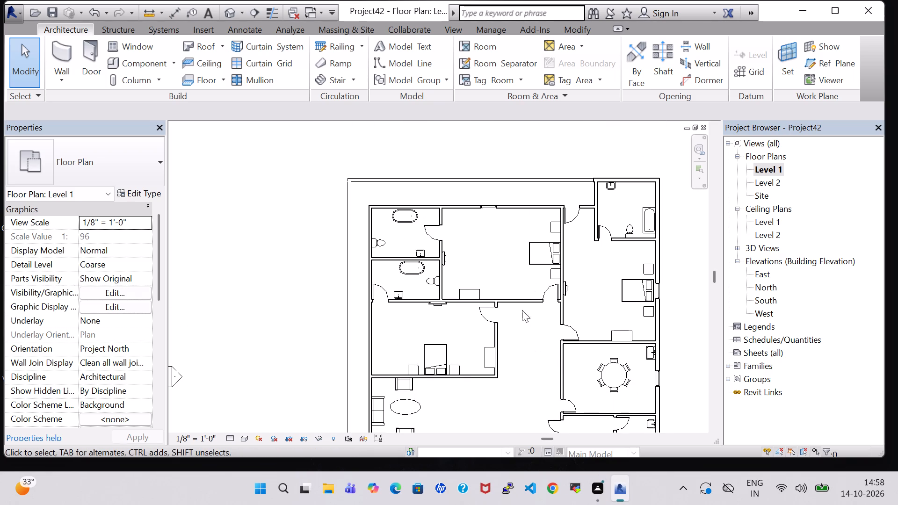
scroll(521, 287, down, 1)
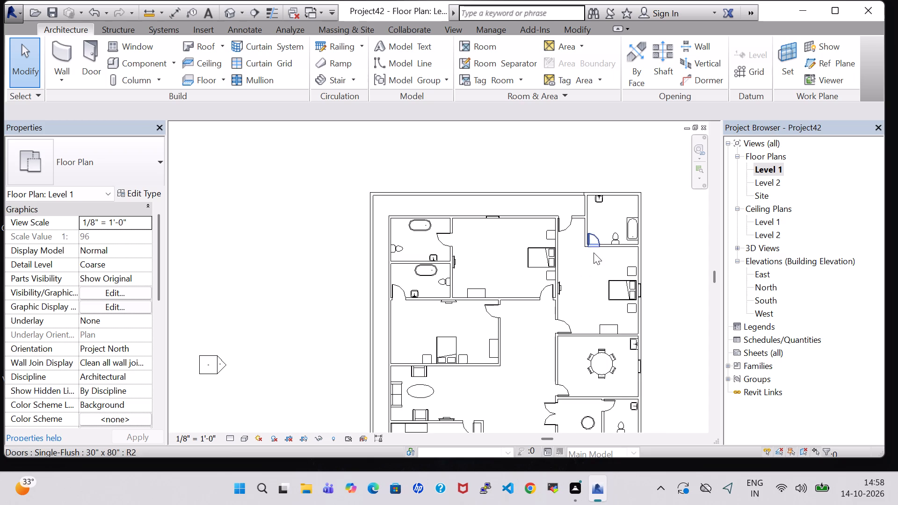
scroll(613, 362, down, 1)
middle_drag(666, 380, 651, 287)
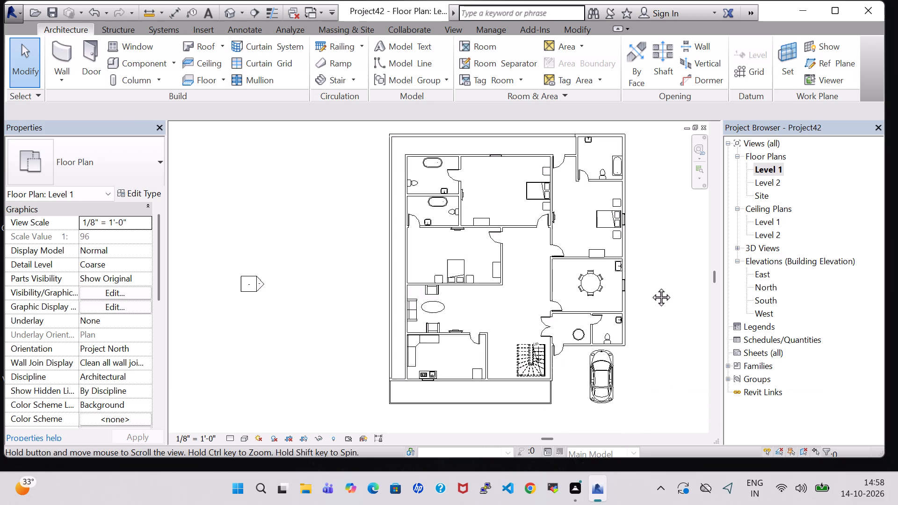
middle_drag(651, 287, 647, 259)
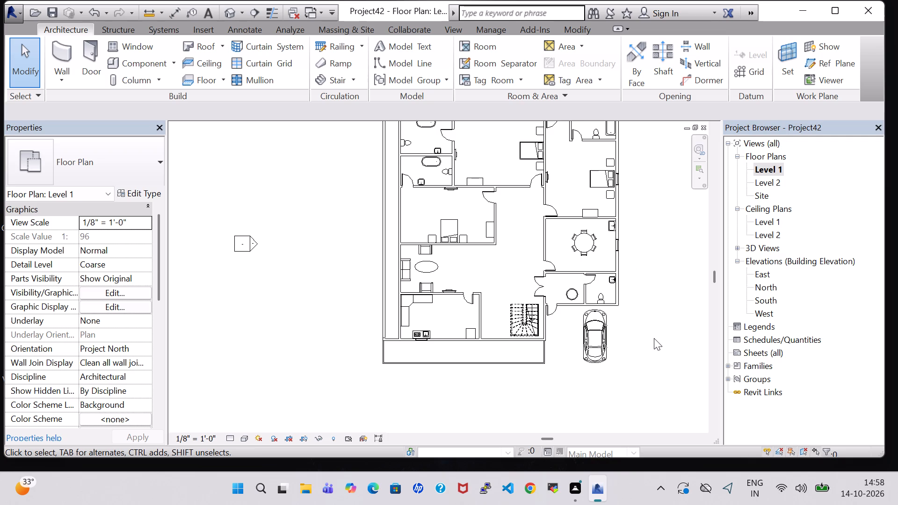
click(654, 338)
click(548, 238)
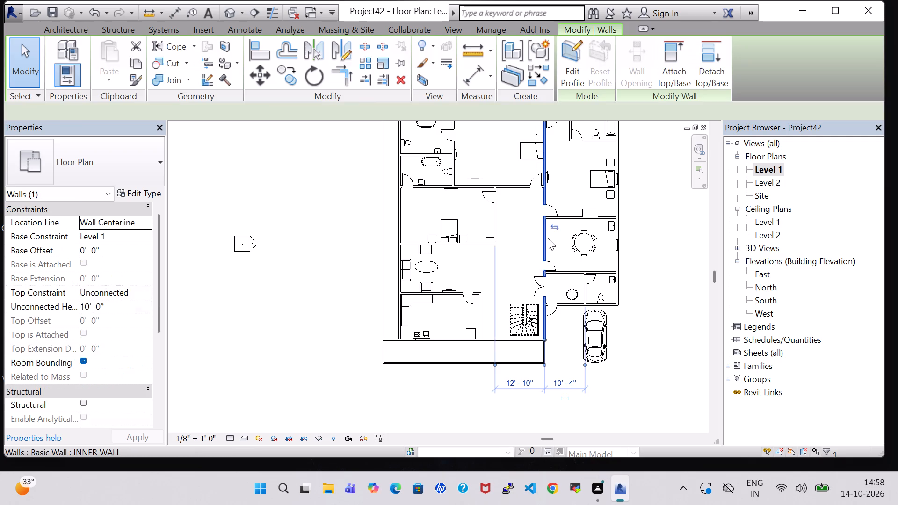
click(662, 261)
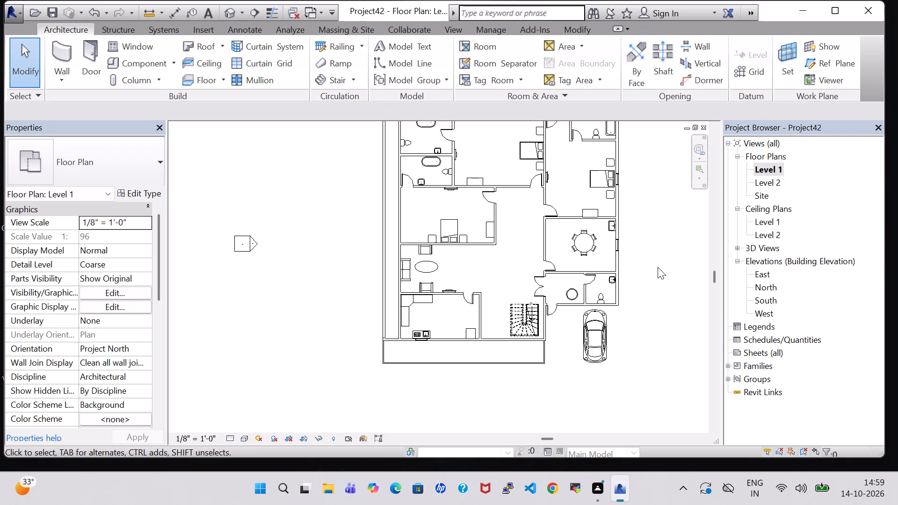
click(658, 267)
Place two tagged rooms in the L-shaped outer passage, one in its north arm and one in its west arm.
middle_drag(662, 209, 636, 427)
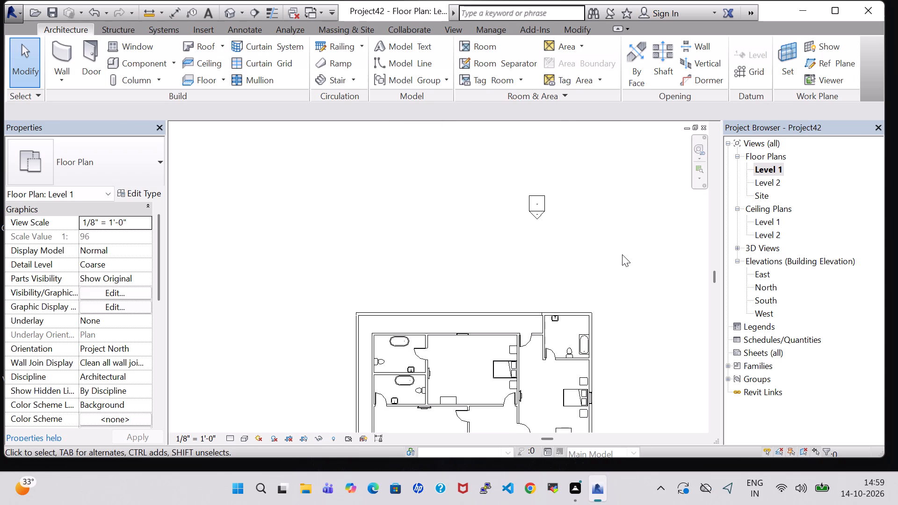
click(485, 47)
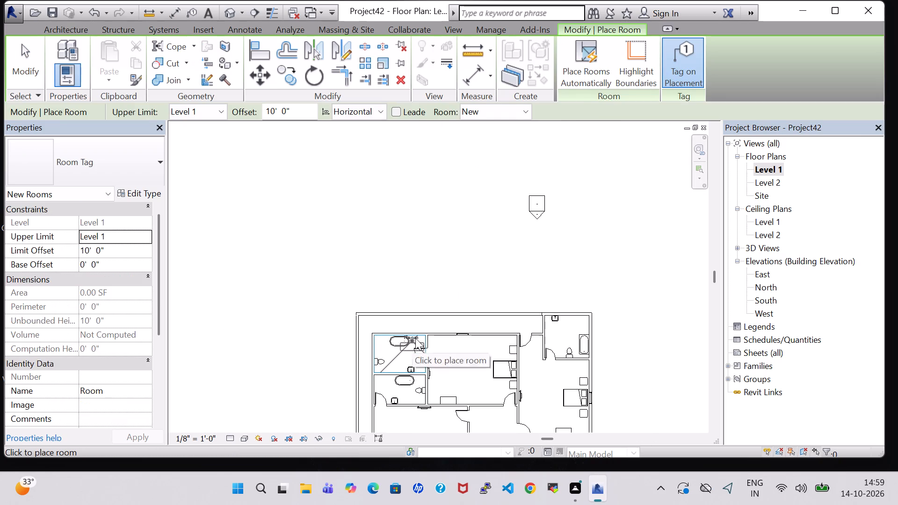
click(436, 321)
middle_drag(439, 321, 513, 183)
middle_click(519, 174)
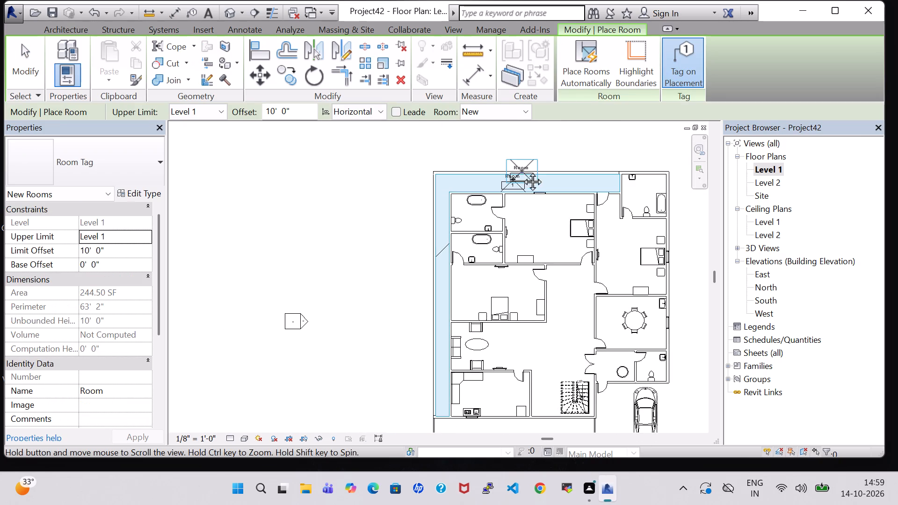
click(441, 285)
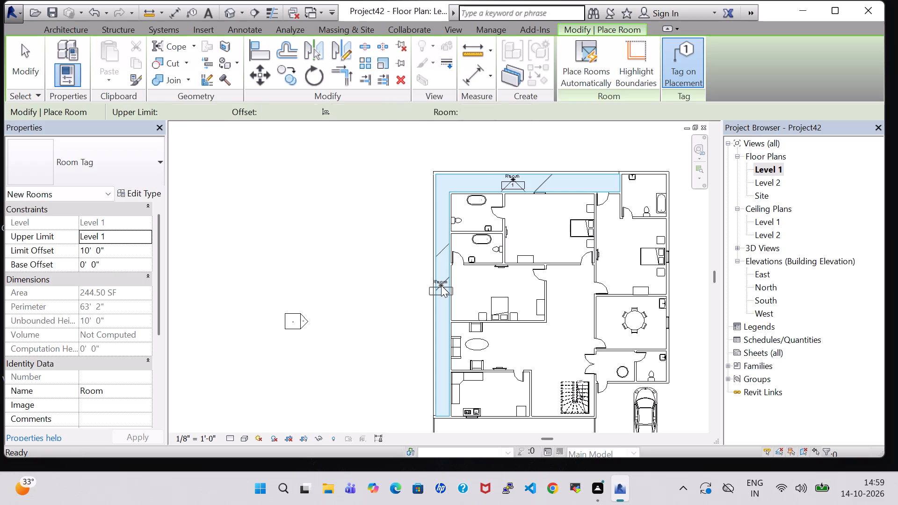
click(747, 447)
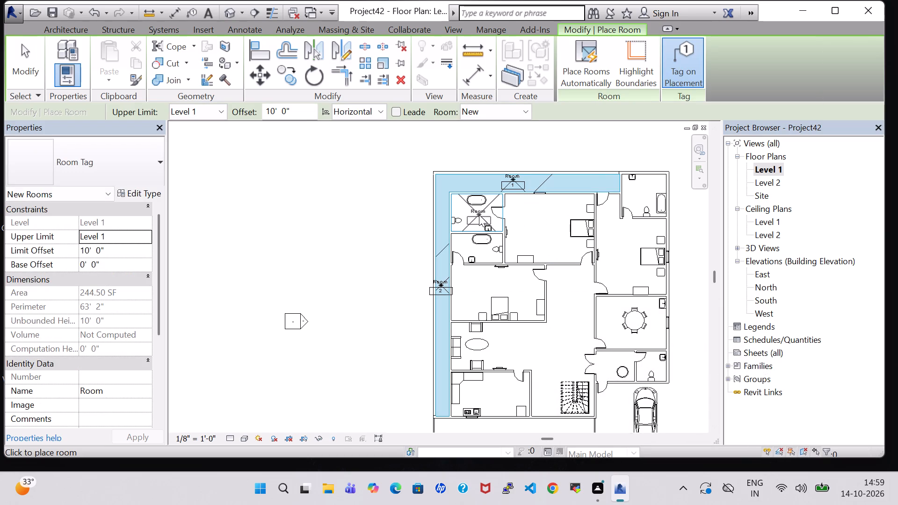
Place tagged rooms in the two northwest bathrooms, the three bedrooms and the northeast bathroom.
click(478, 215)
click(483, 244)
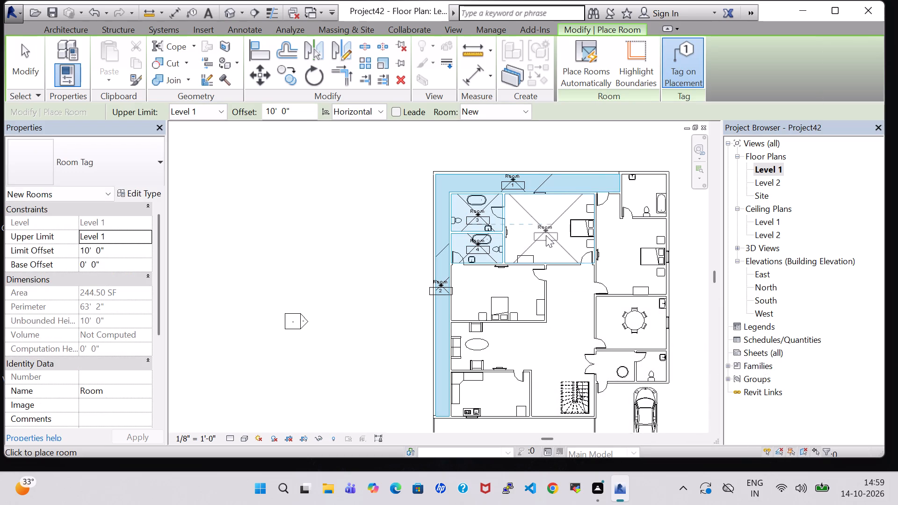
click(546, 235)
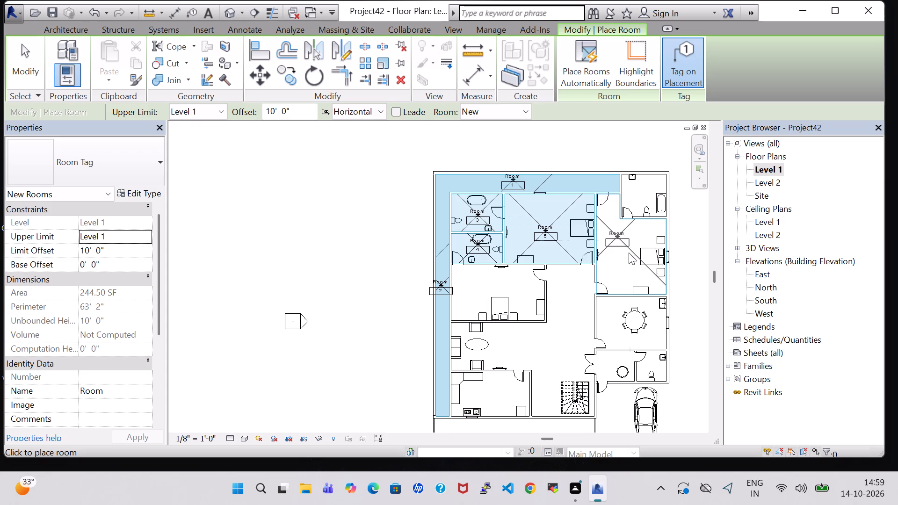
click(629, 253)
click(639, 194)
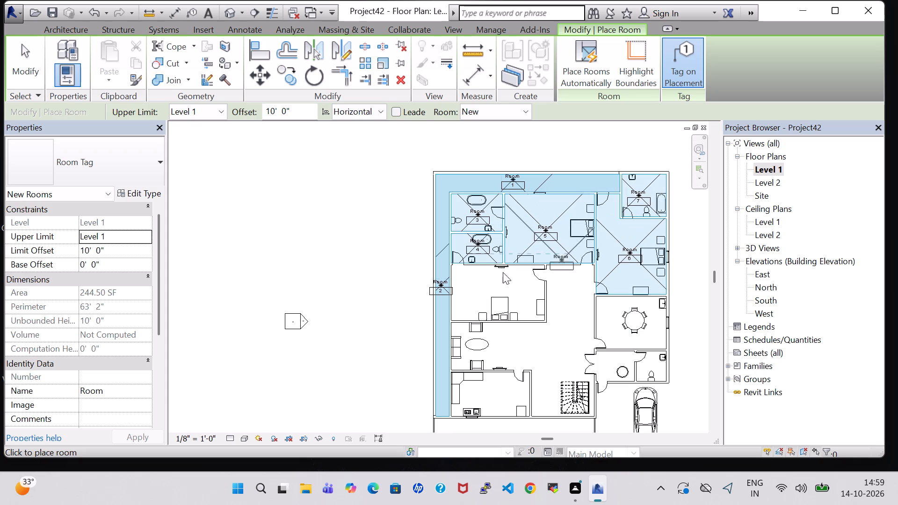
click(493, 280)
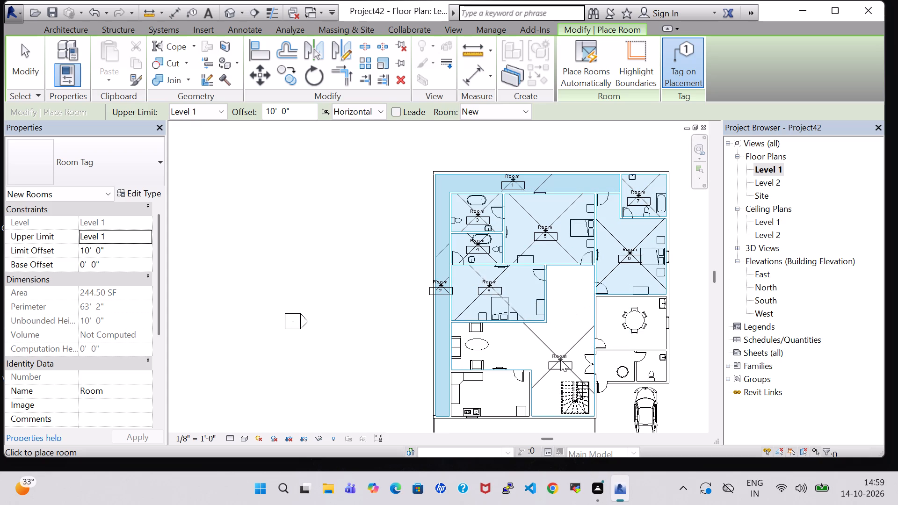
Place tagged rooms in the central hall, living area, dining room, entry room and small southeast toilet room.
middle_drag(560, 360, 556, 320)
click(558, 305)
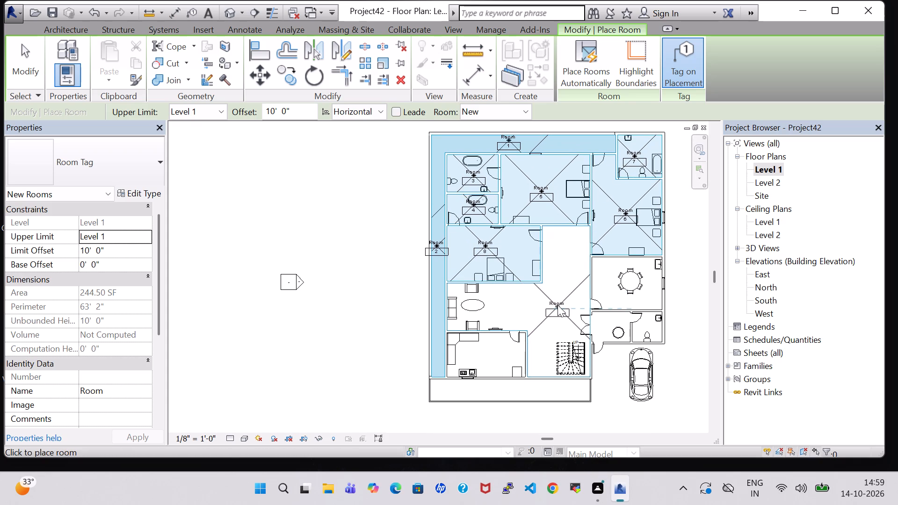
click(489, 302)
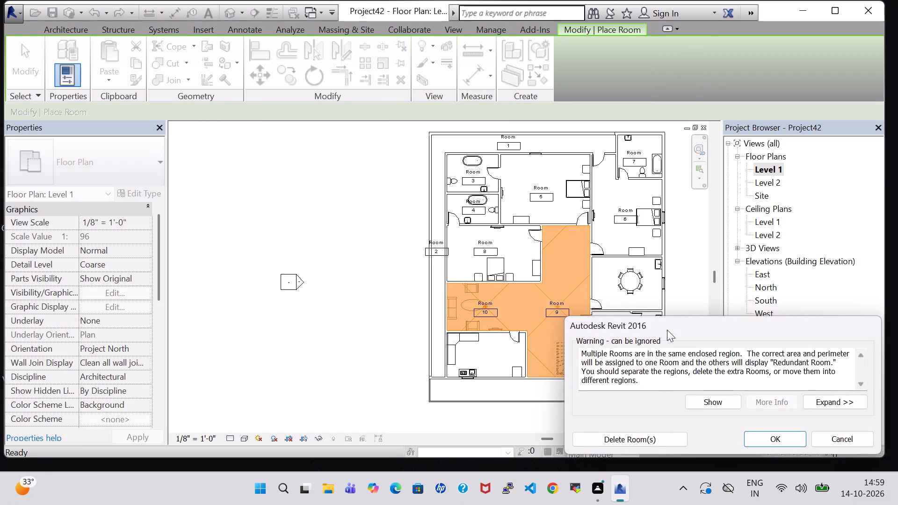
click(768, 438)
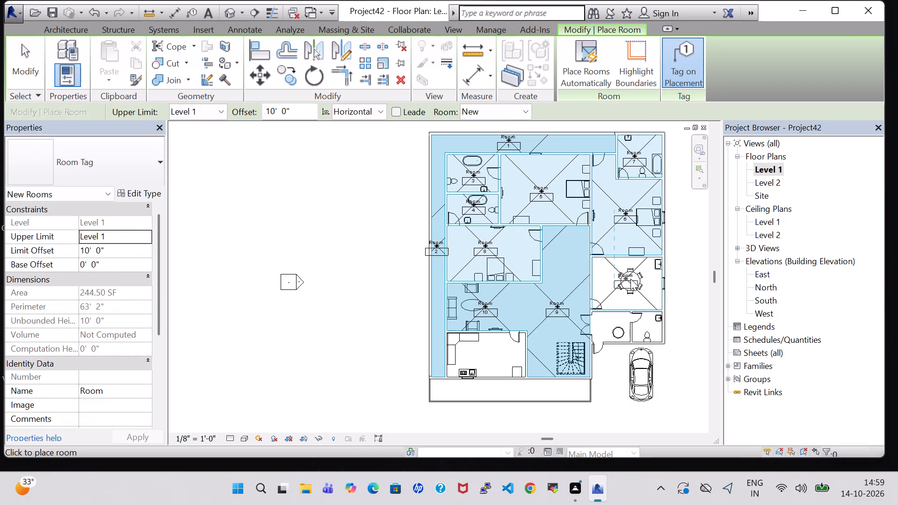
click(630, 279)
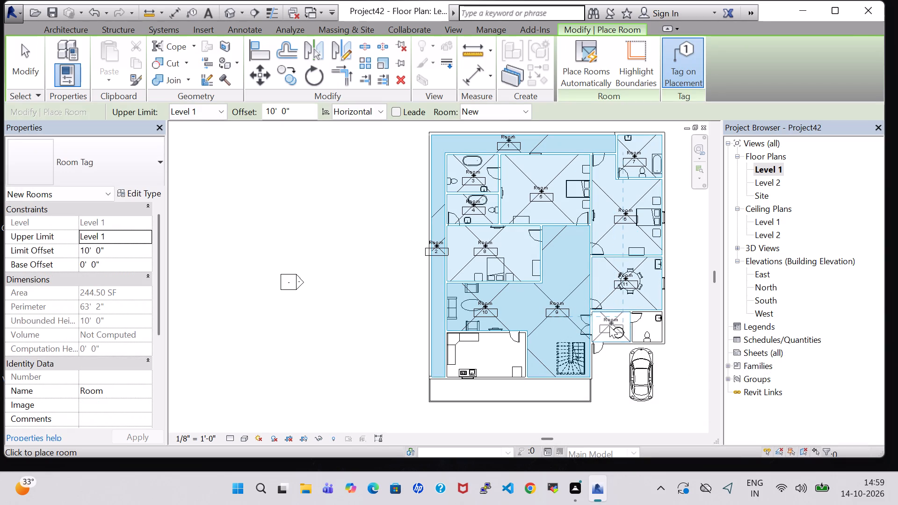
click(609, 326)
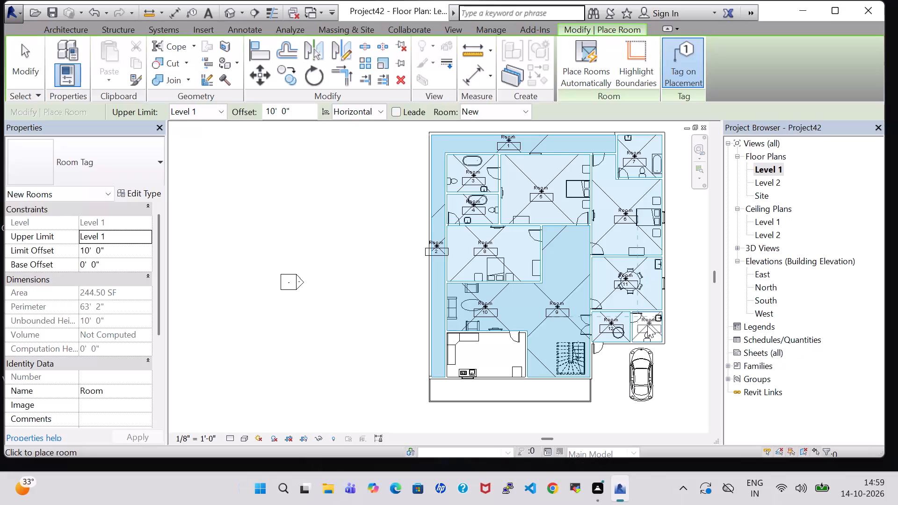
scroll(647, 325, up, 6)
click(645, 326)
scroll(645, 326, down, 1)
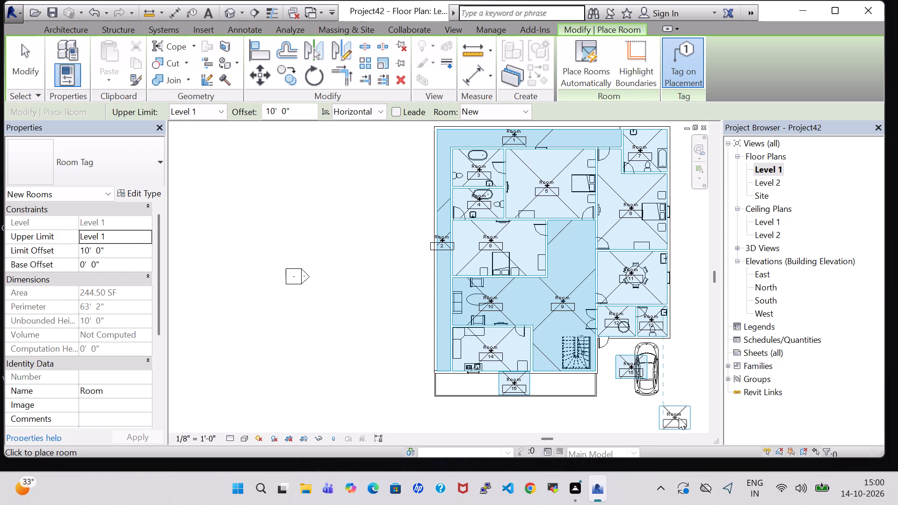
key(Escape)
key(Escape)
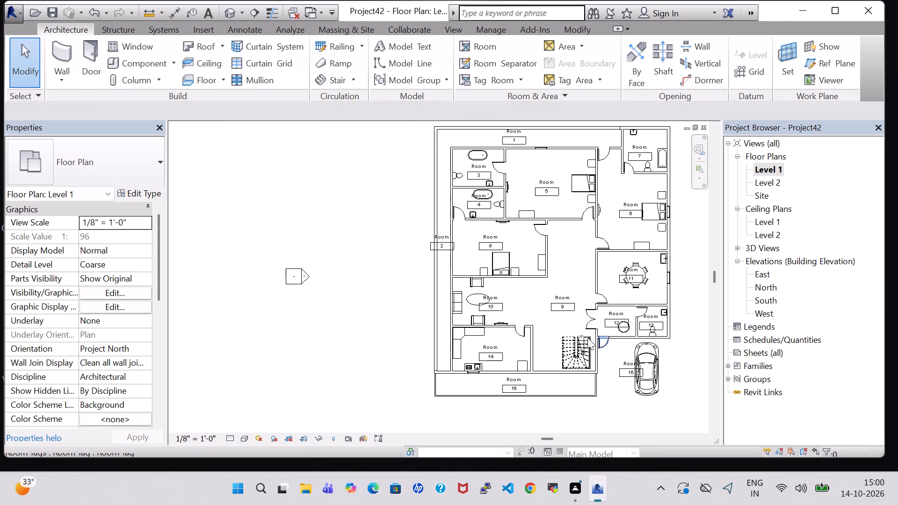
Rename the room in the outer passage's north arm as OTHER through its tag.
scroll(570, 217, up, 3)
middle_drag(570, 207, 580, 359)
scroll(570, 207, up, 1)
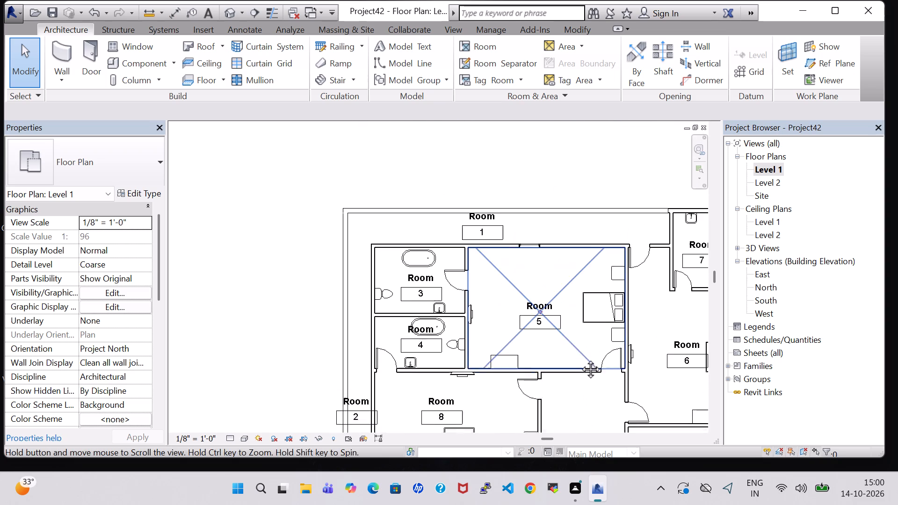
middle_drag(580, 359, 580, 364)
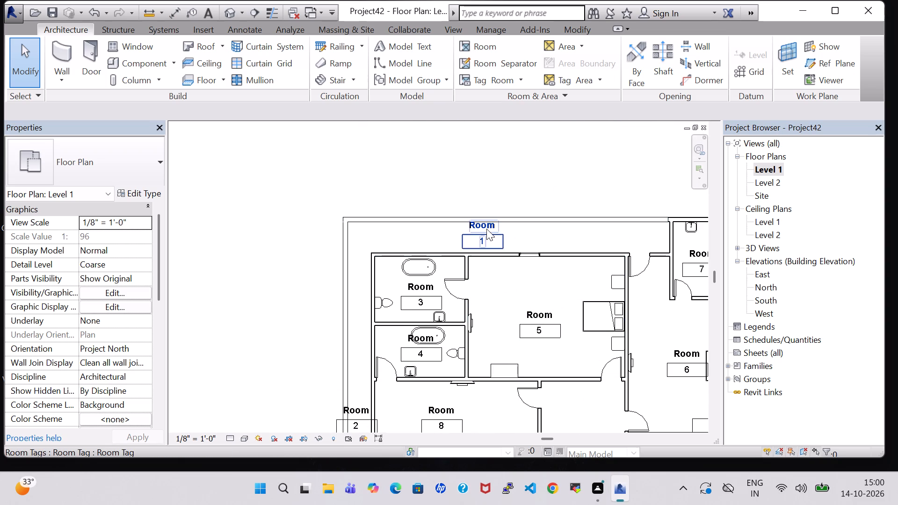
click(486, 229)
click(486, 229)
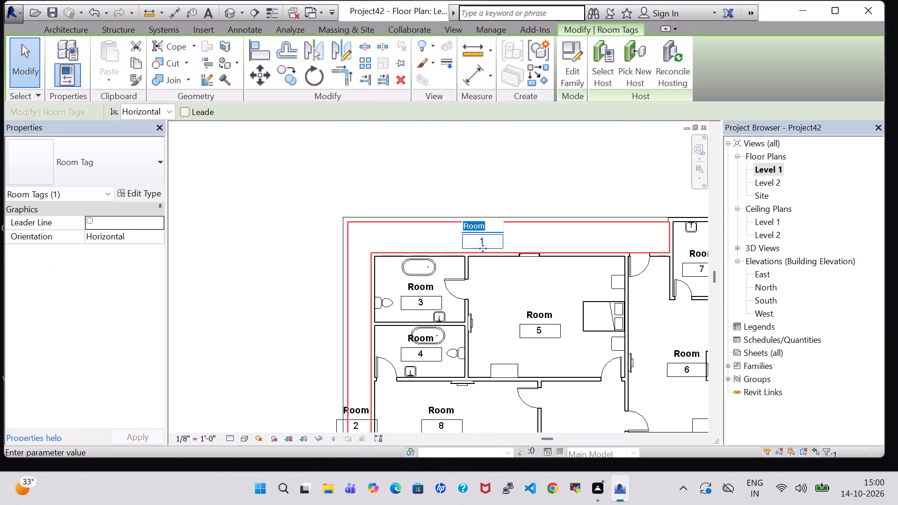
key(BackSpace)
text(OTHER)
key(Return)
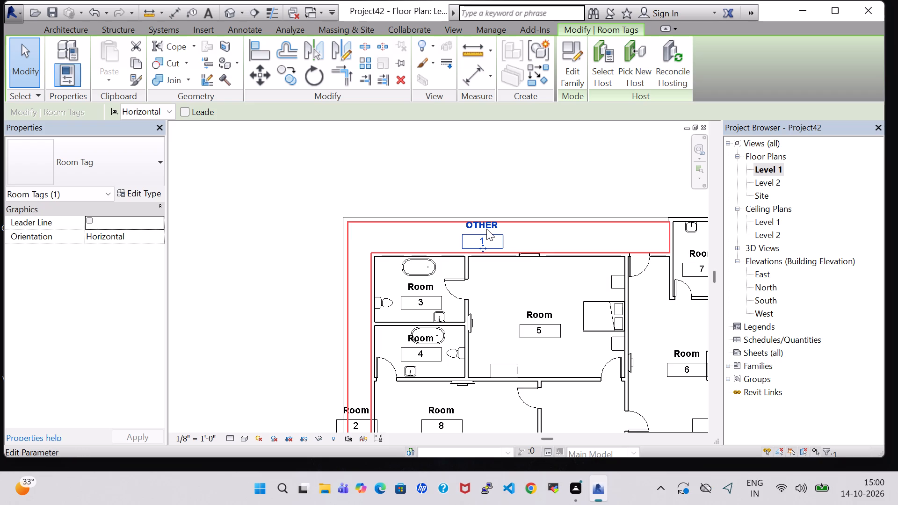
Turn off Show Room Number in the Room Tag type properties.
click(138, 198)
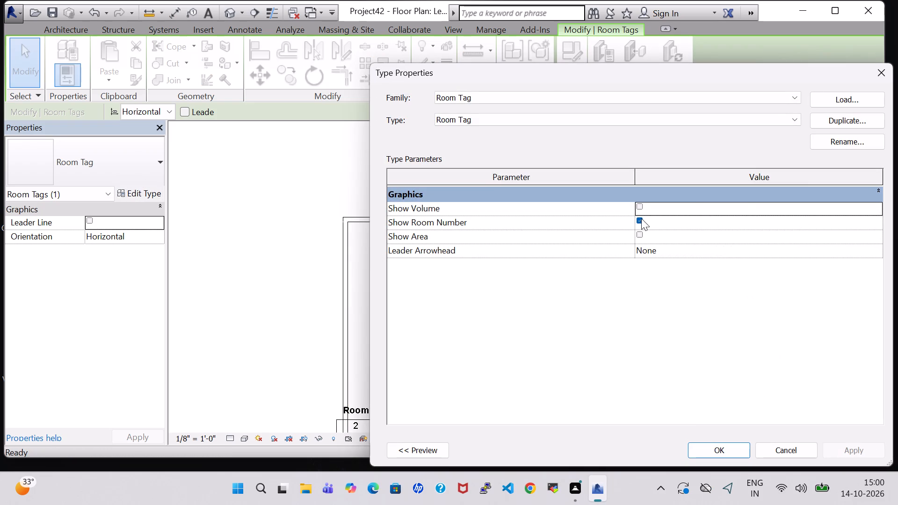
click(641, 218)
click(727, 452)
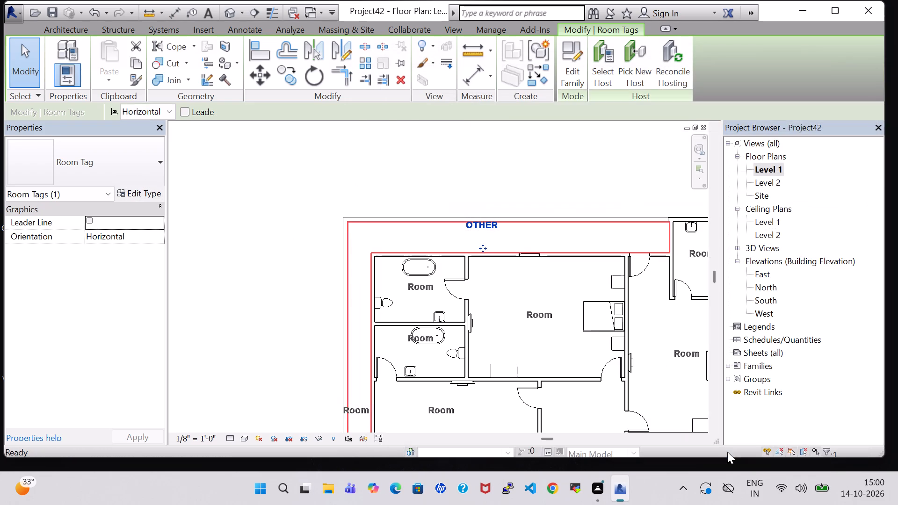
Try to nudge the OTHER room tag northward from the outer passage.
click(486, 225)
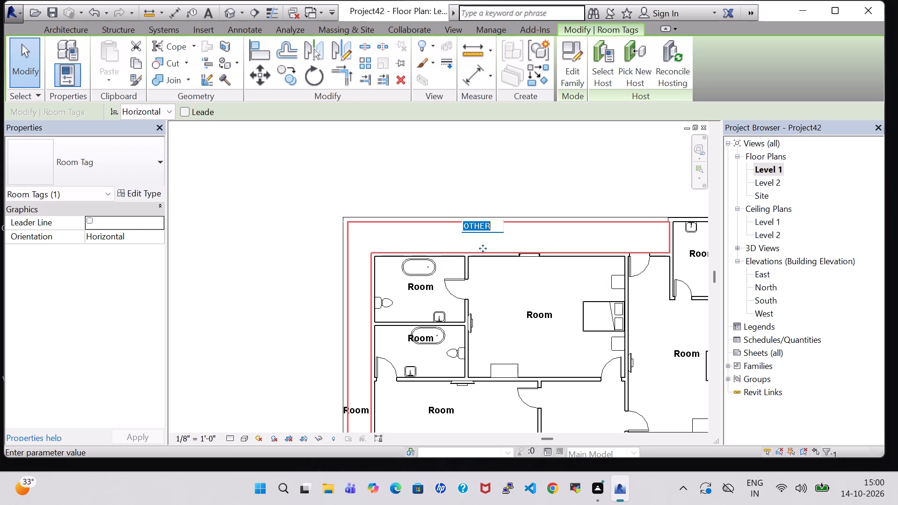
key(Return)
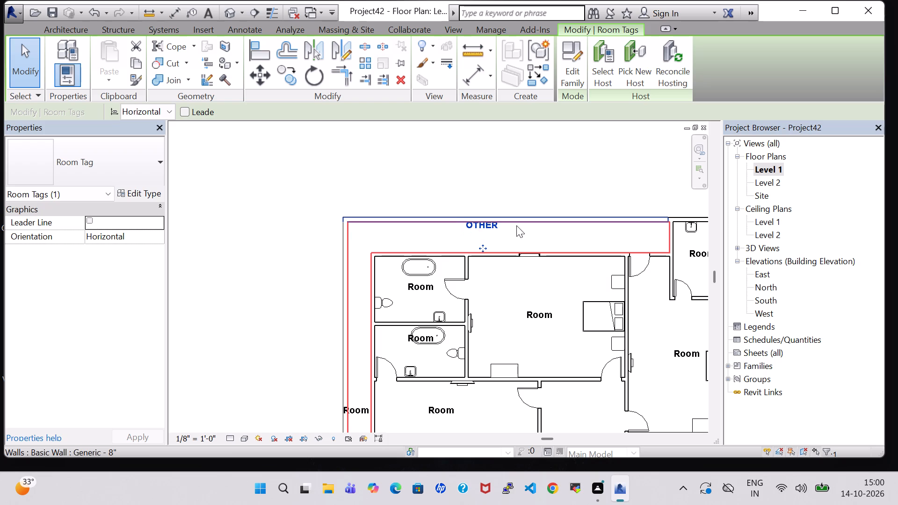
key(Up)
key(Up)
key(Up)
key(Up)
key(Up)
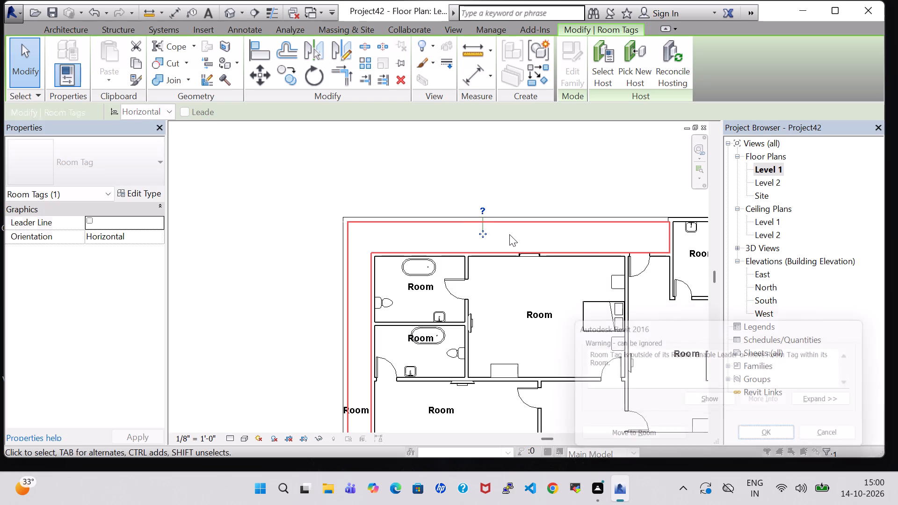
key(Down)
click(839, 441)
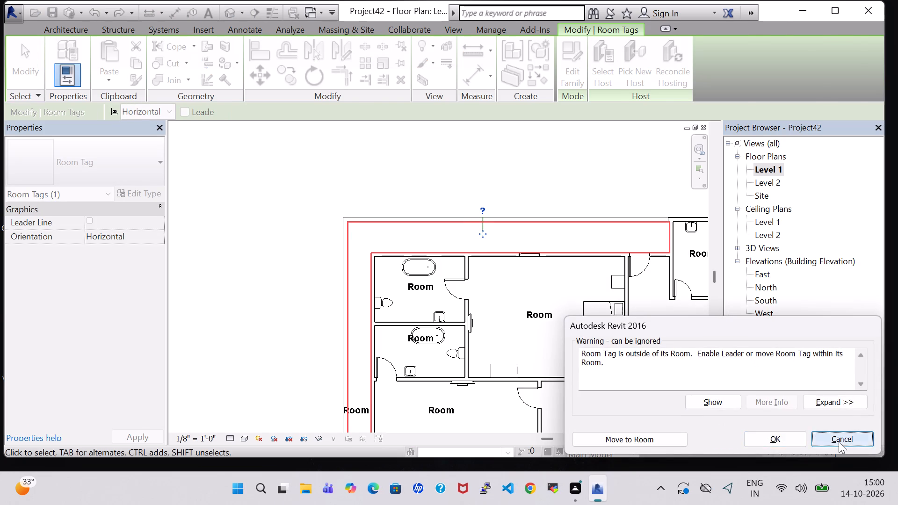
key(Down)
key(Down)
Nudge the OTHER room tag south and then east so it sits midway between the north passage's walls.
click(492, 211)
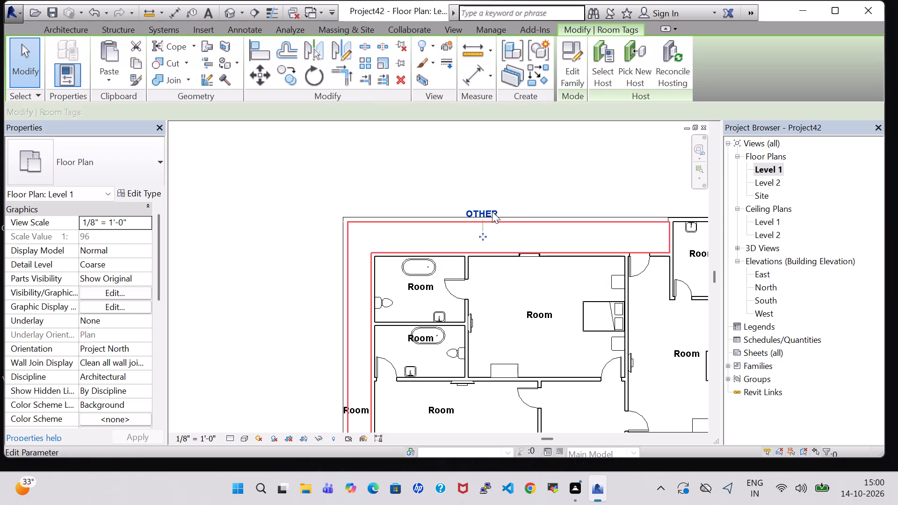
key(Down)
key(Down)
key(Down)
key(Down)
key(Down)
key(Down)
key(Down)
key(Down)
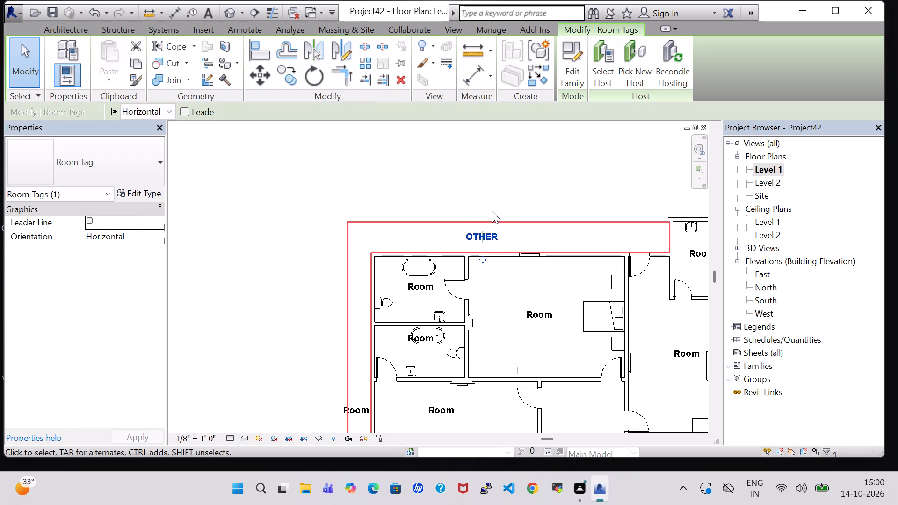
key(Right)
key(Right)
key(Right)
key(Right)
key(Right)
key(Right)
key(Right)
key(Right)
key(Right)
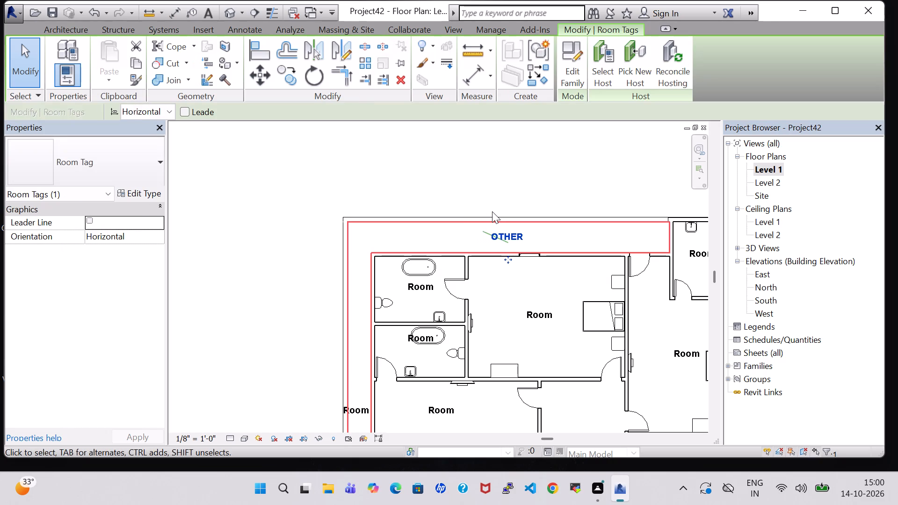
key(Right)
key(Right)
click(522, 198)
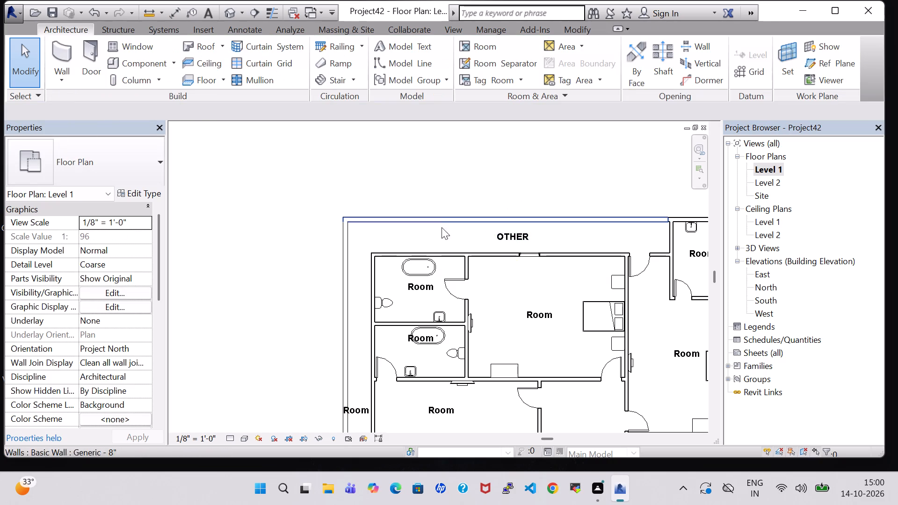
Rename the room in the upper northwest bathroom as A.BATHROOM through its tag.
double_click(431, 289)
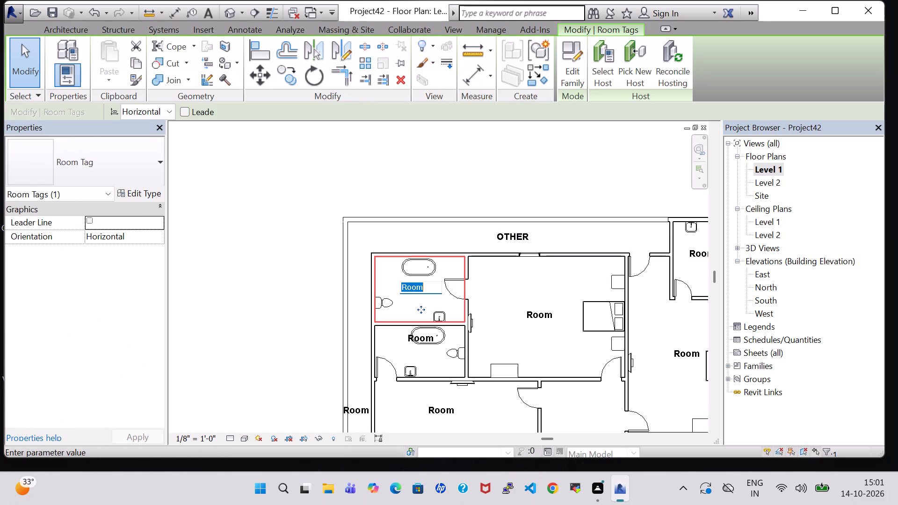
key(BackSpace)
key(a)
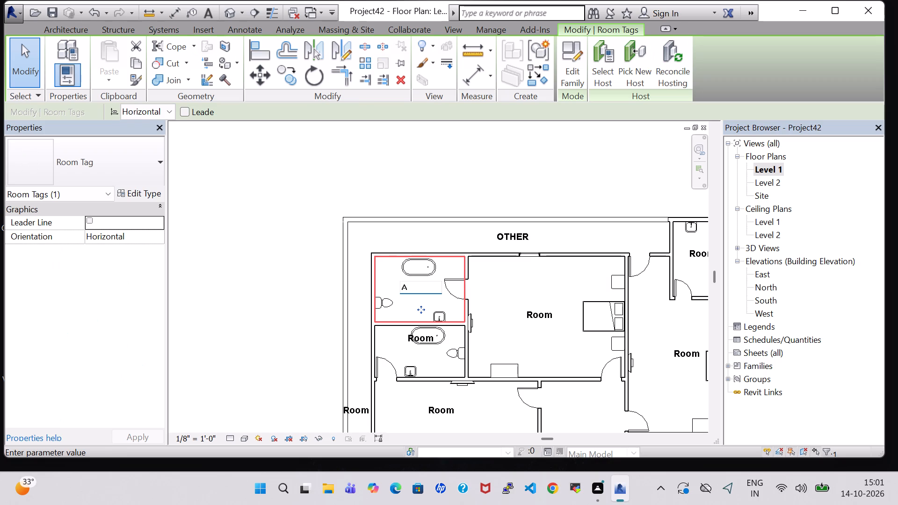
key(period)
text(BTH)
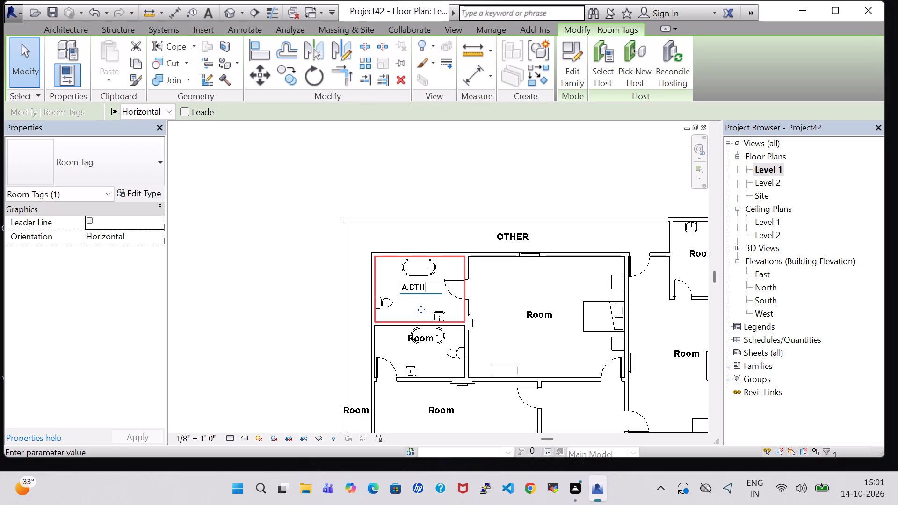
key(BackSpace)
key(BackSpace)
text(ATH)
text(ROOM)
key(Return)
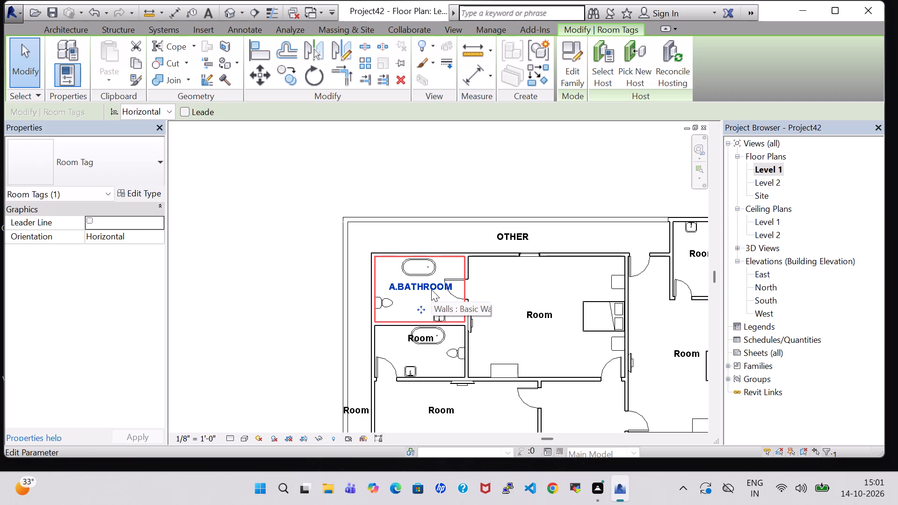
Nudge the A.BATHROOM tag of the upper northwest bathroom slightly west, clear of the door swing.
key(Left)
key(Left)
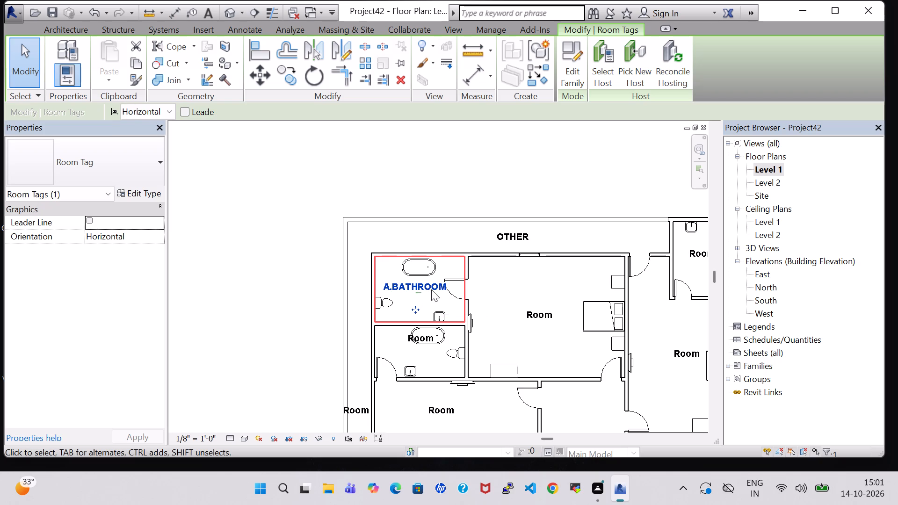
Rename the lower northwest bathroom as A.BATHROOM through its tag and nudge the tag slightly south.
scroll(467, 291, down, 1)
double_click(426, 329)
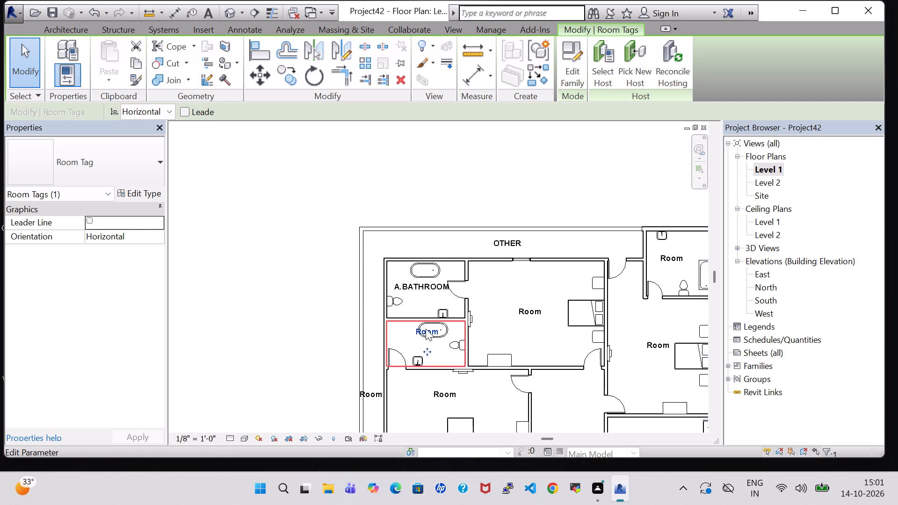
key(BackSpace)
text(A.)
text(BTH)
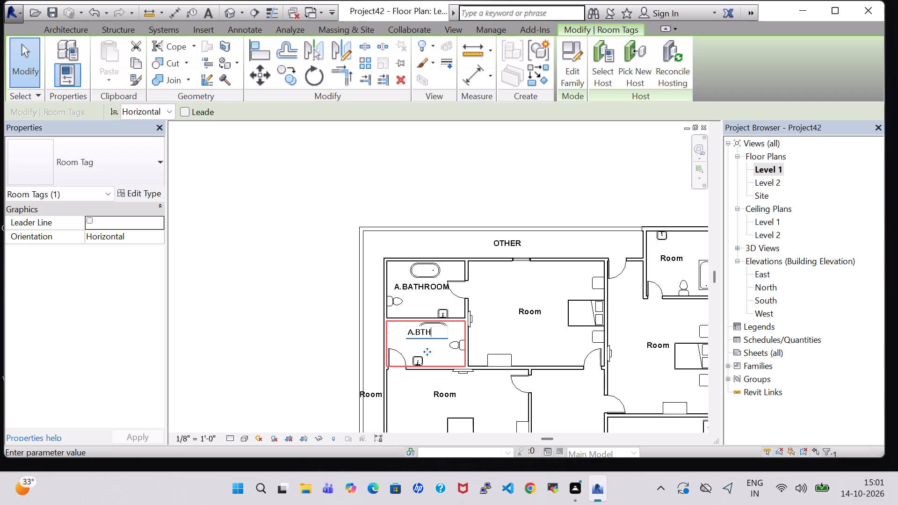
key(BackSpace)
key(BackSpace)
text(ATHROOM)
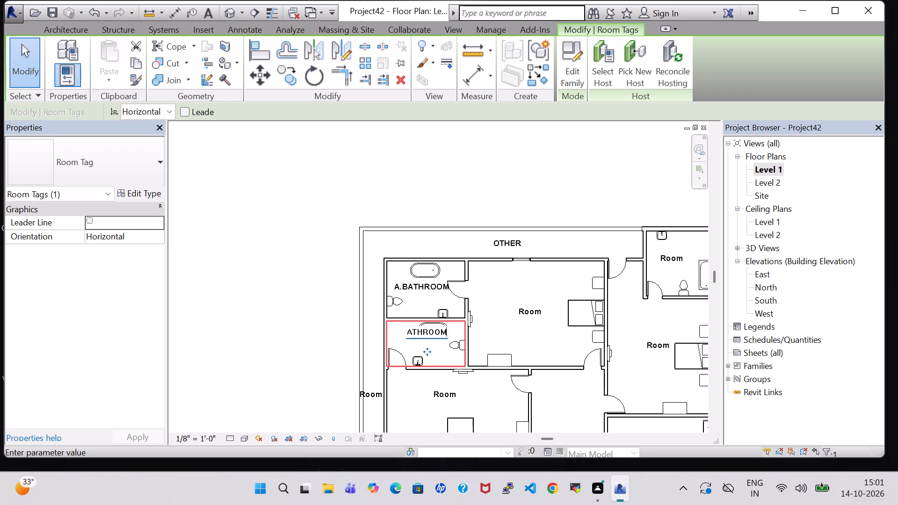
key(Return)
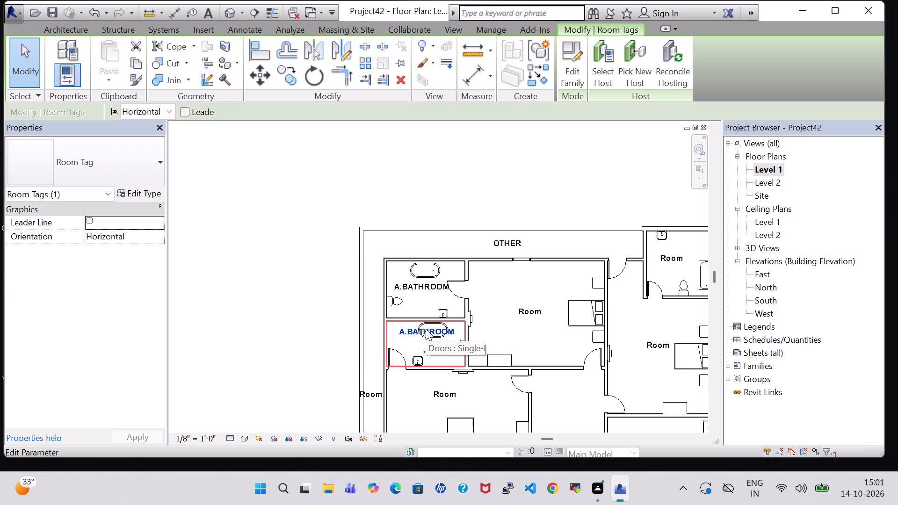
key(Down)
key(Down)
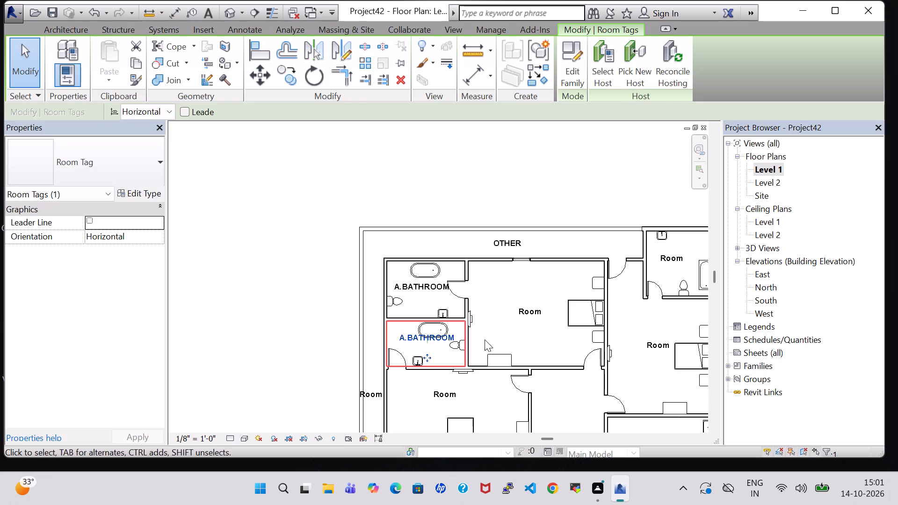
click(525, 334)
Rename the room east of the two bathrooms as BEDROOM through its tag.
double_click(532, 310)
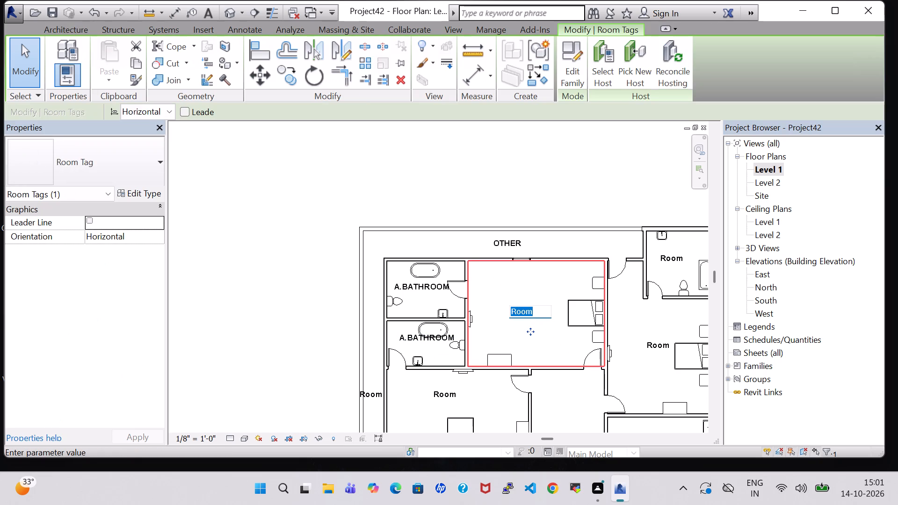
key(BackSpace)
text(BEDROOM)
key(Return)
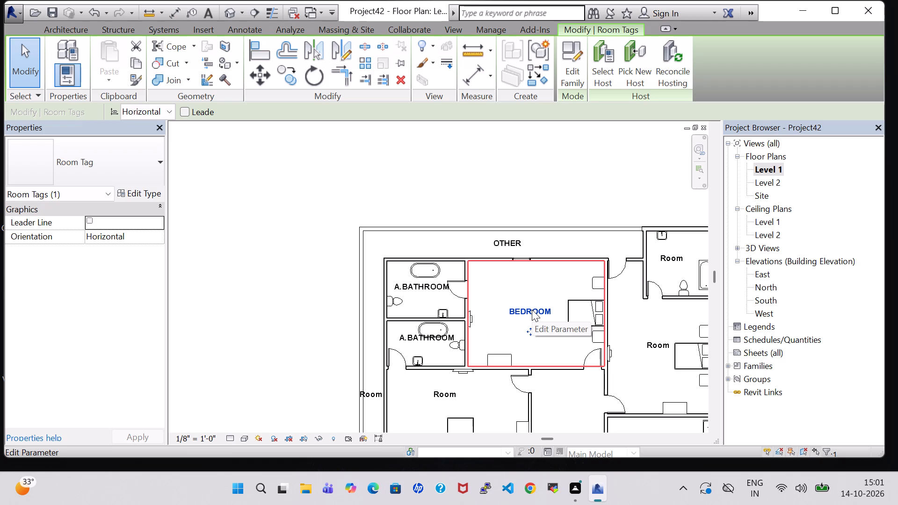
Set the orientation of the room tag in the west passage to Vertical.
click(375, 397)
click(375, 397)
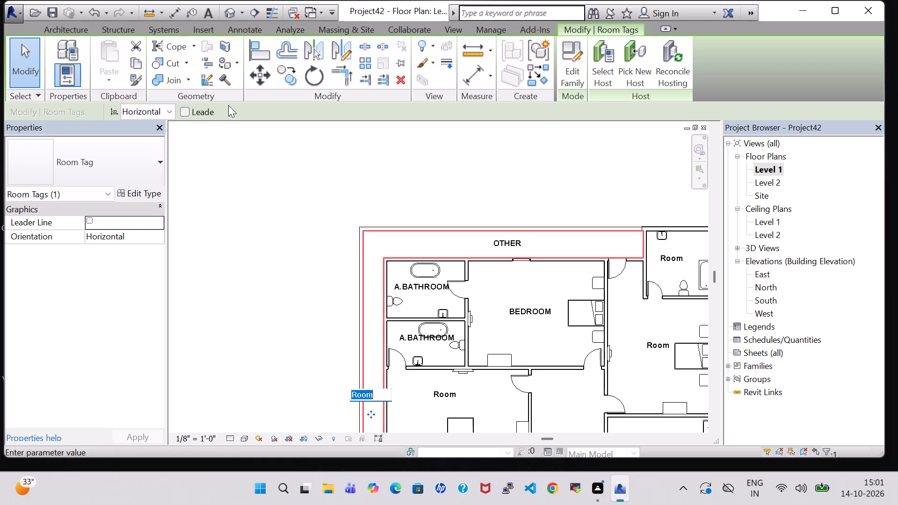
click(162, 115)
click(159, 140)
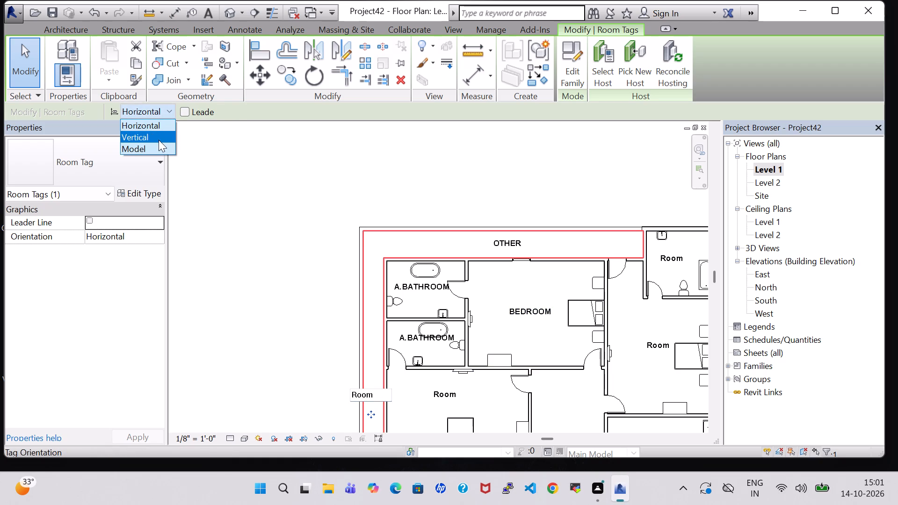
Rename the room in the west passage as VARANDHA through its tag.
click(382, 393)
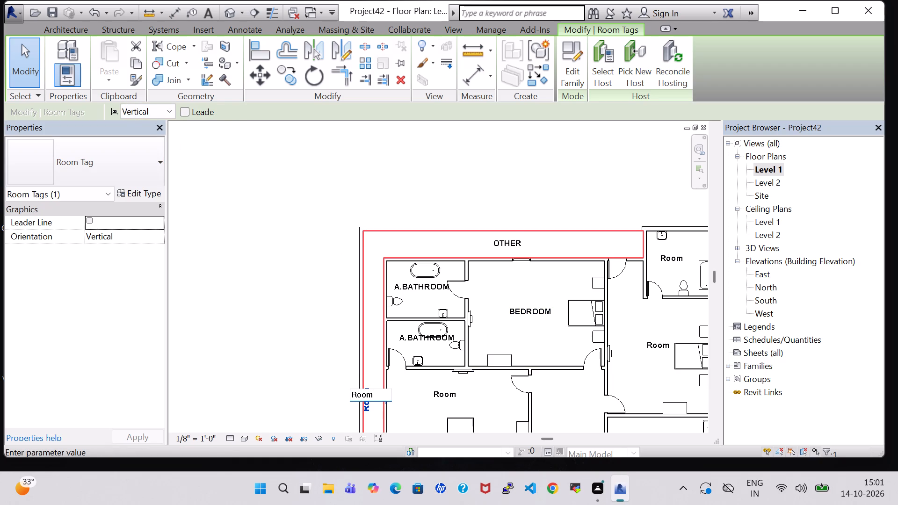
key(BackSpace)
key(BackSpace)
key(BackSpace)
key(BackSpace)
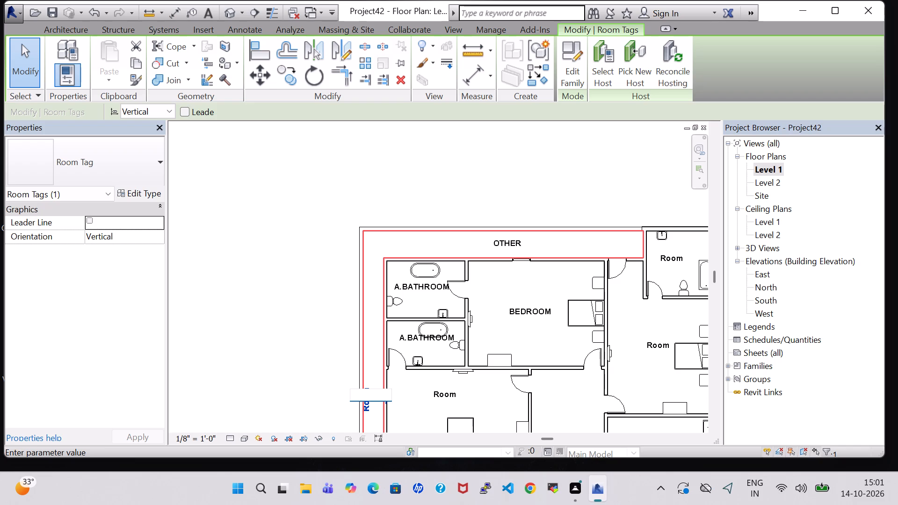
text(BA)
key(BackSpace)
key(BackSpace)
key(v)
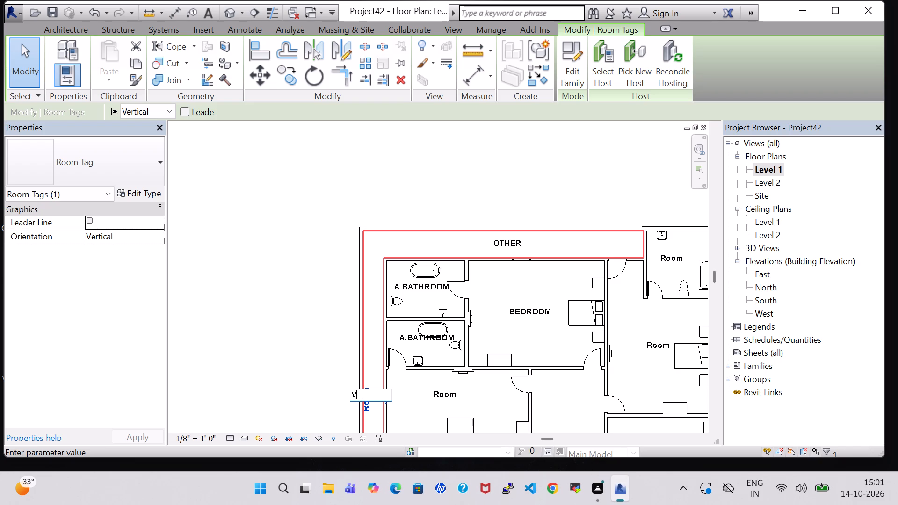
key(a)
text(RANDHA)
key(Return)
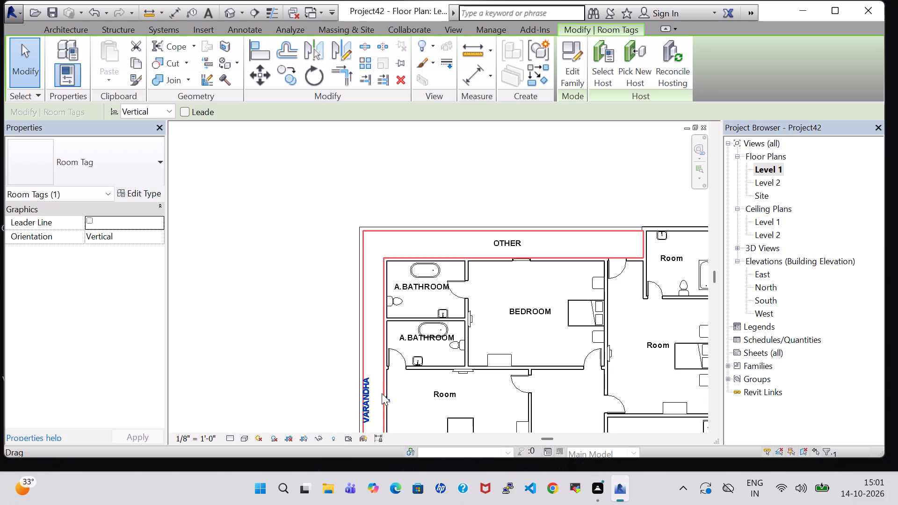
Nudge the VARANDHA tag east between the west passage's walls, and south along the passage.
key(End)
key(Right)
key(Right)
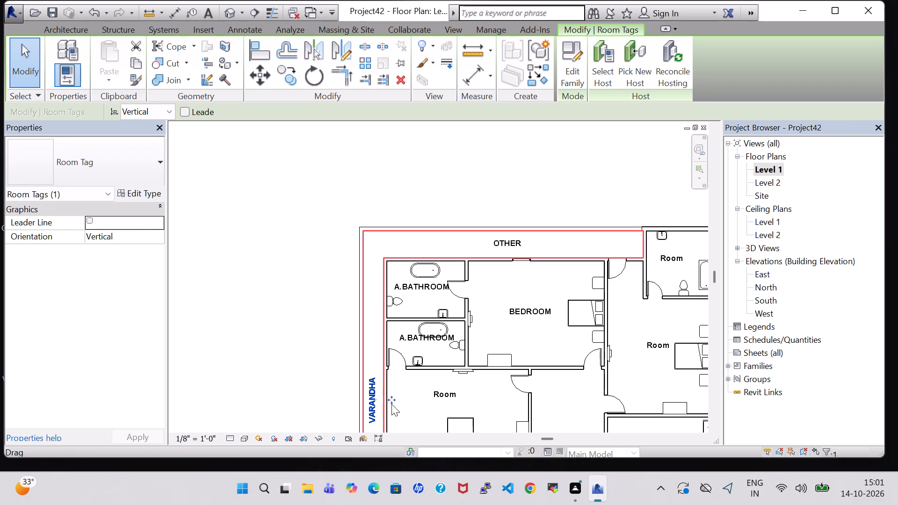
click(404, 407)
middle_drag(405, 407, 408, 375)
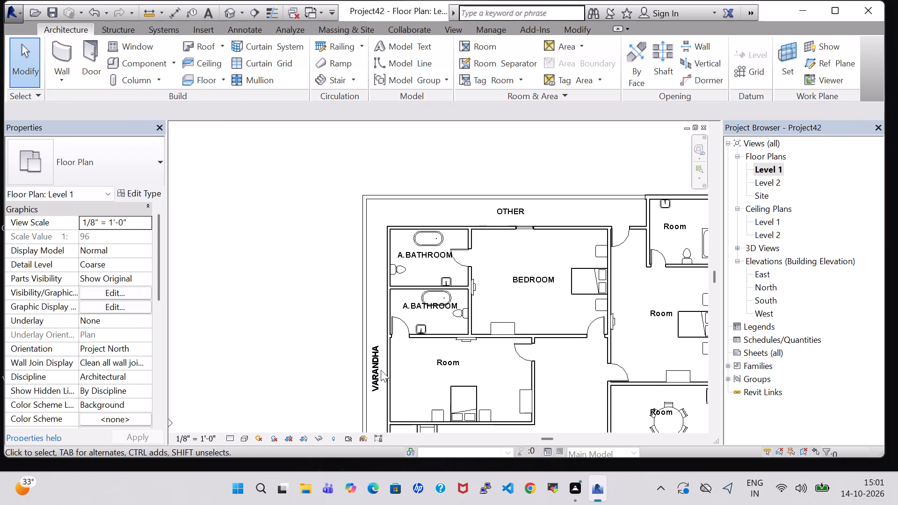
key(Down)
key(Down)
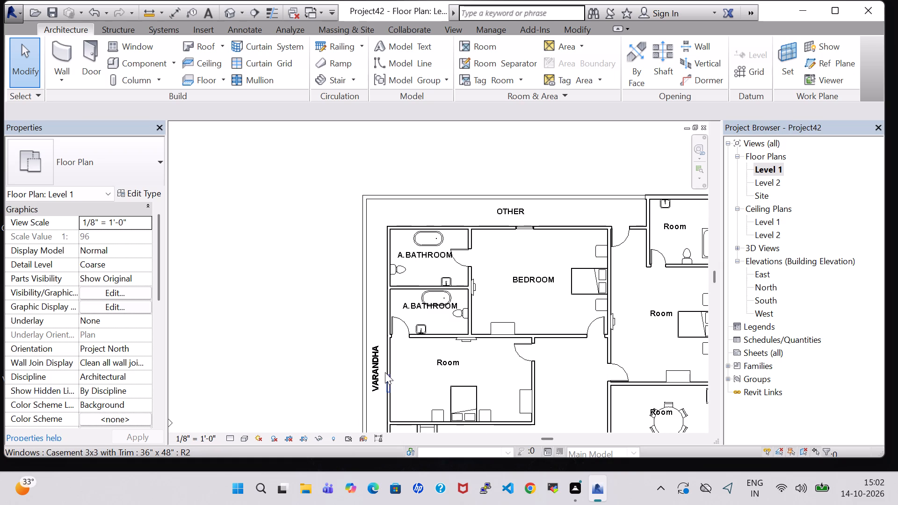
click(381, 371)
key(Down)
key(Down)
key(Down)
key(Down)
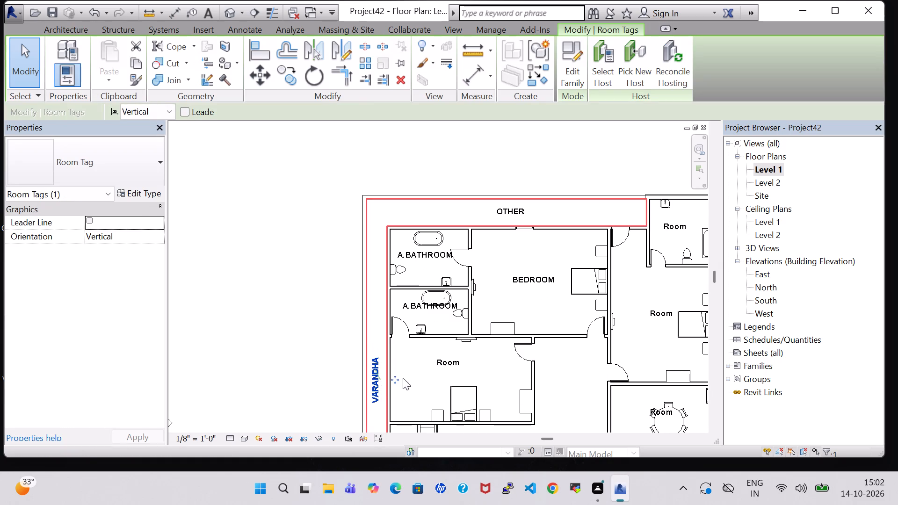
Rename the room with the bed just south of the two bathrooms as BEDROOM through its tag.
scroll(408, 379, down, 5)
middle_drag(408, 379, 417, 321)
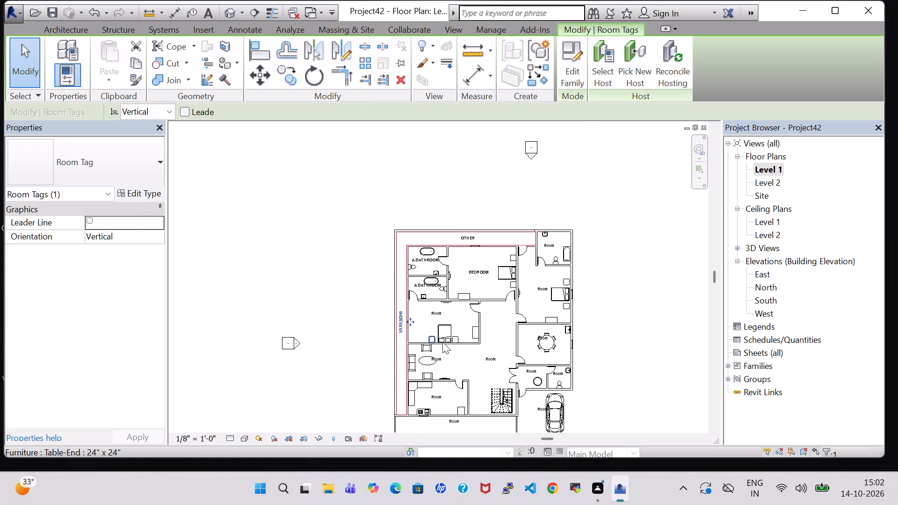
click(620, 381)
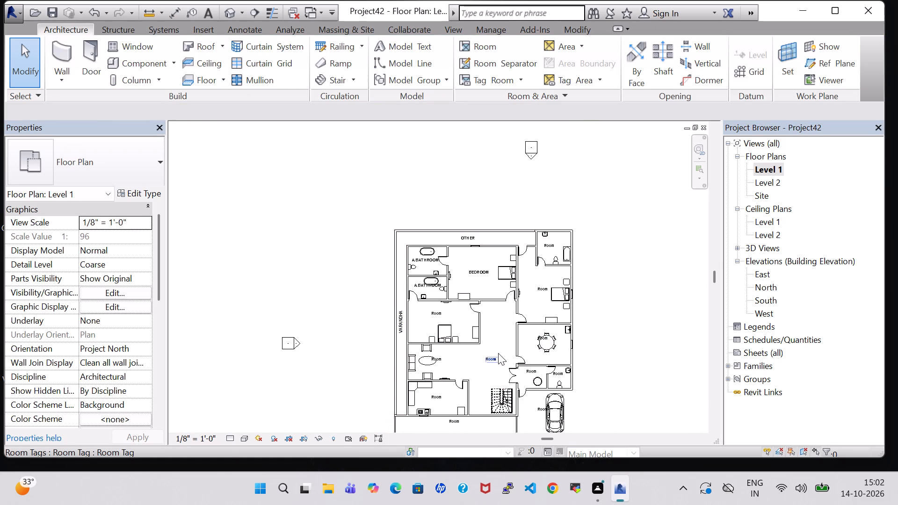
double_click(441, 314)
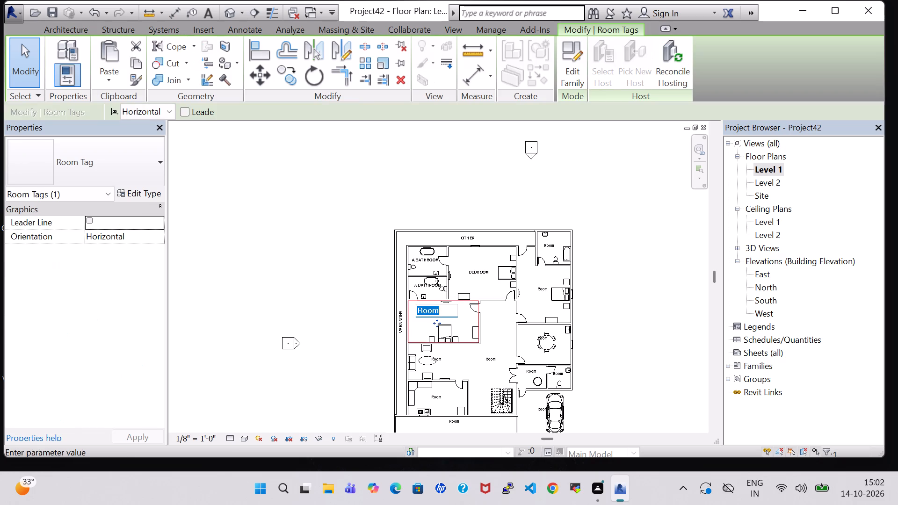
key(BackSpace)
text(BEDROOM)
key(Return)
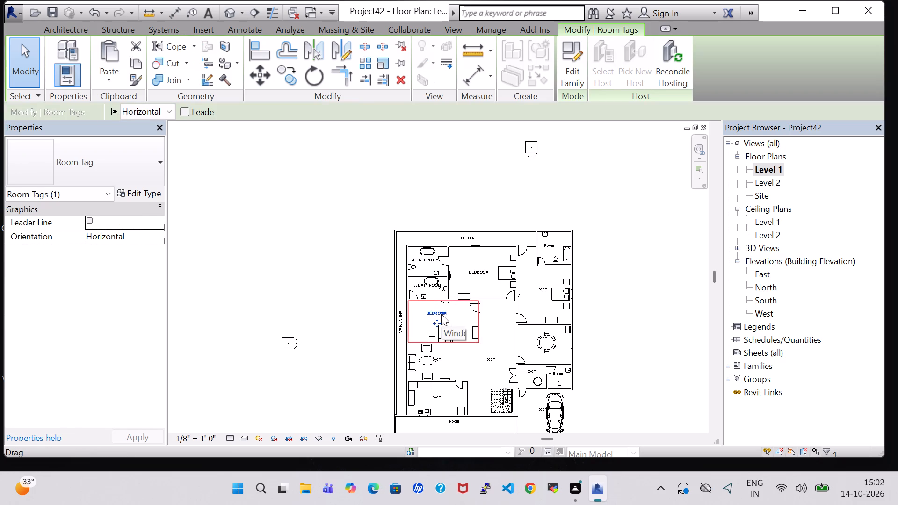
Rename the room tagged over the sofa seating area as LIVING.
scroll(441, 314, up, 3)
double_click(436, 385)
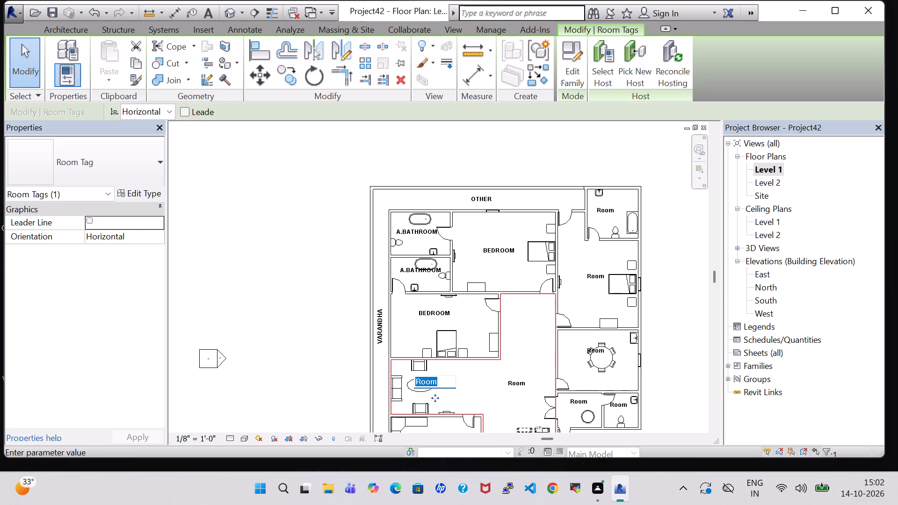
key(BackSpace)
text(LIV)
text(ING)
key(Return)
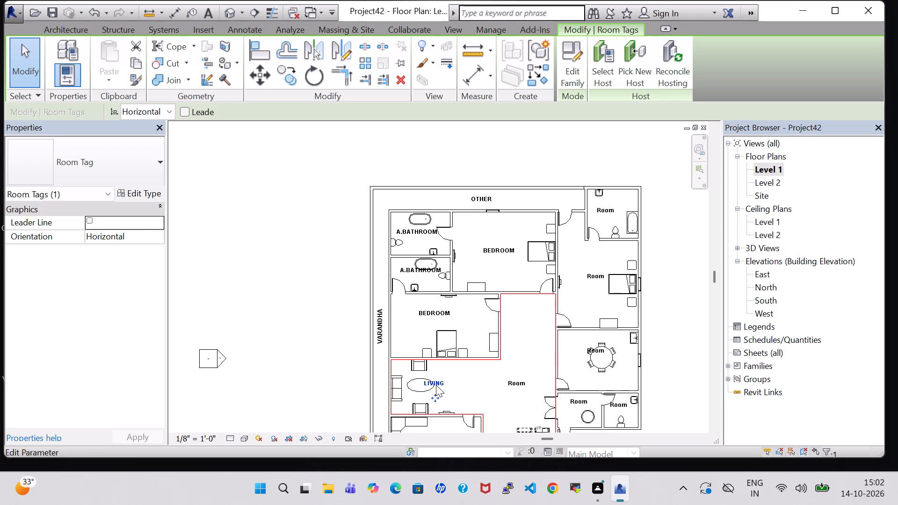
Rename the central circulation room east of the living area as HALLWAY through its tag.
double_click(515, 376)
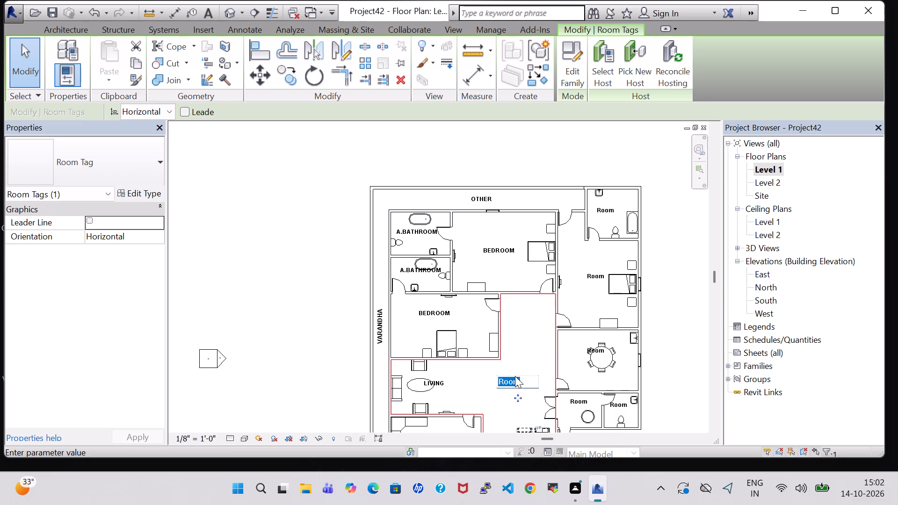
key(BackSpace)
text(HALL)
text(WAY)
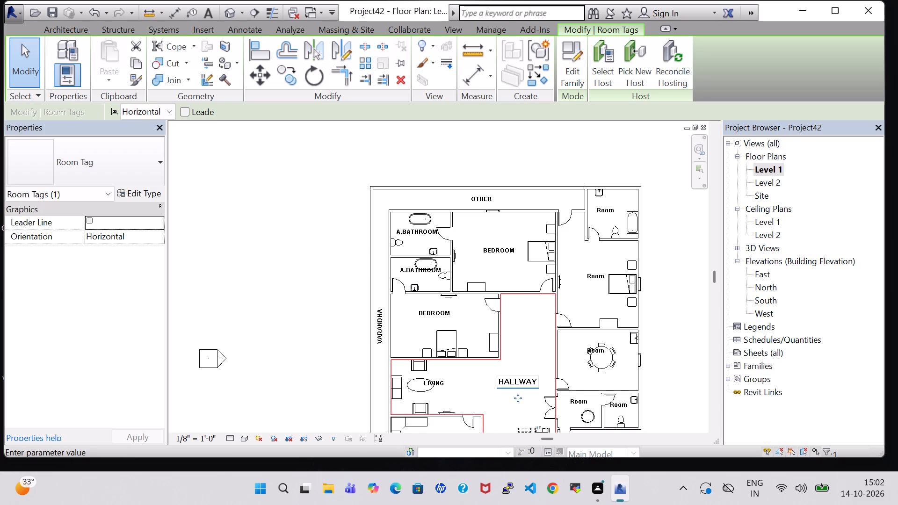
key(Return)
Nudge the HALLWAY tag several steps south and one step east.
key(Down)
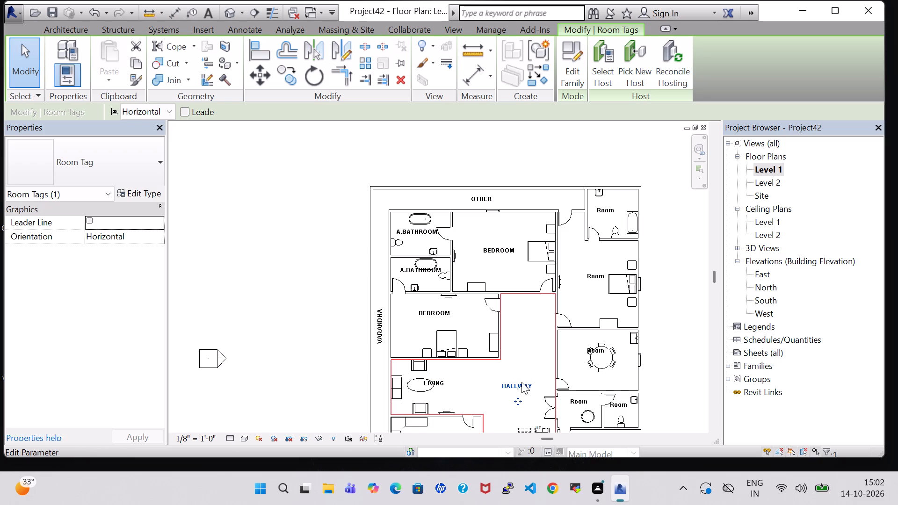
key(Down)
key(Down)
key(Down)
key(Down)
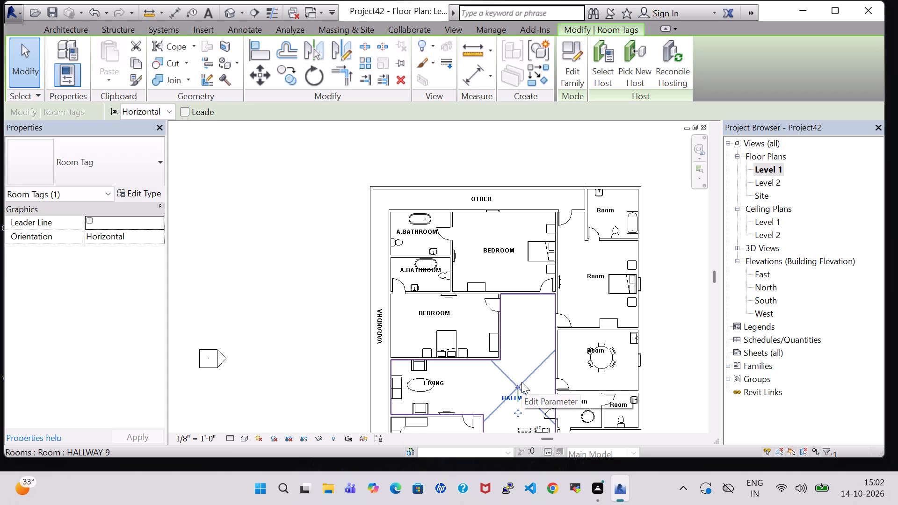
key(Right)
click(677, 369)
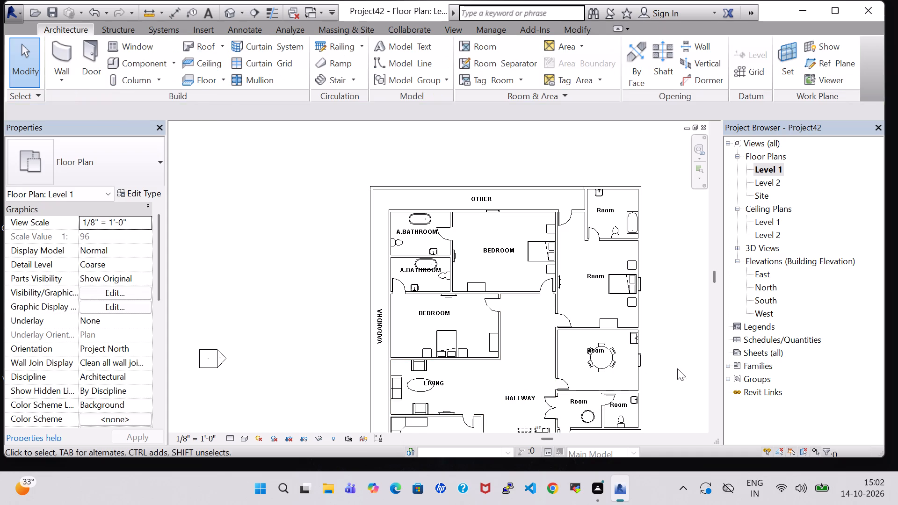
Rename the room with the counters and stove south of the living area as KITCHEN.
middle_drag(677, 368, 664, 308)
double_click(428, 381)
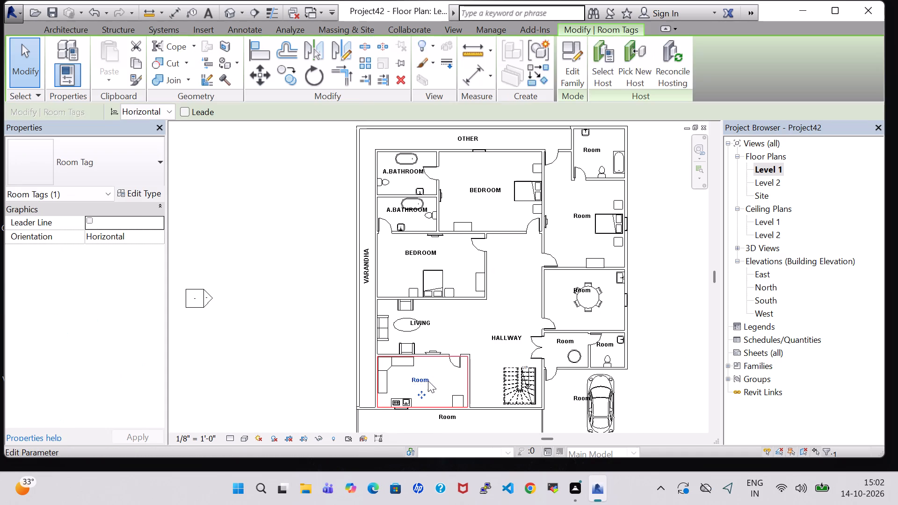
key(BackSpace)
text(KIR)
key(BackSpace)
text(TCHEN)
key(Return)
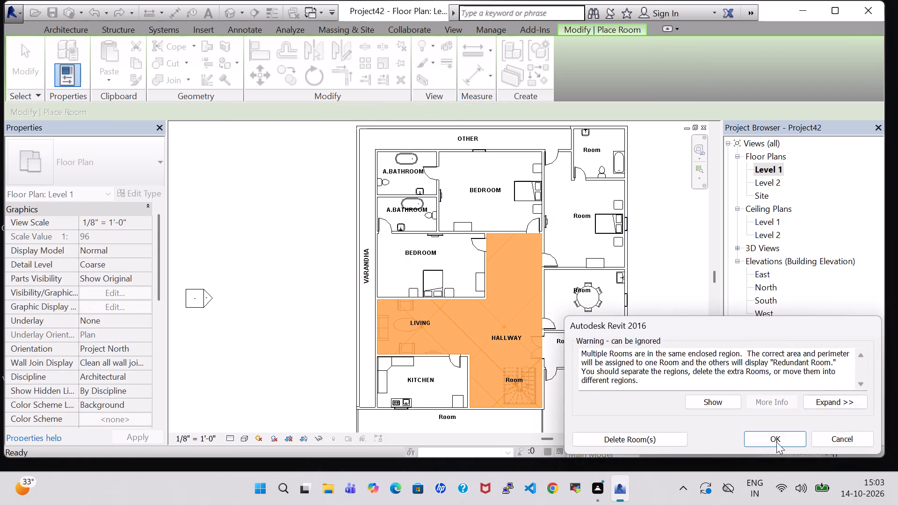
Accept the additional room placed at the staircase within the hallway's enclosed region.
click(746, 441)
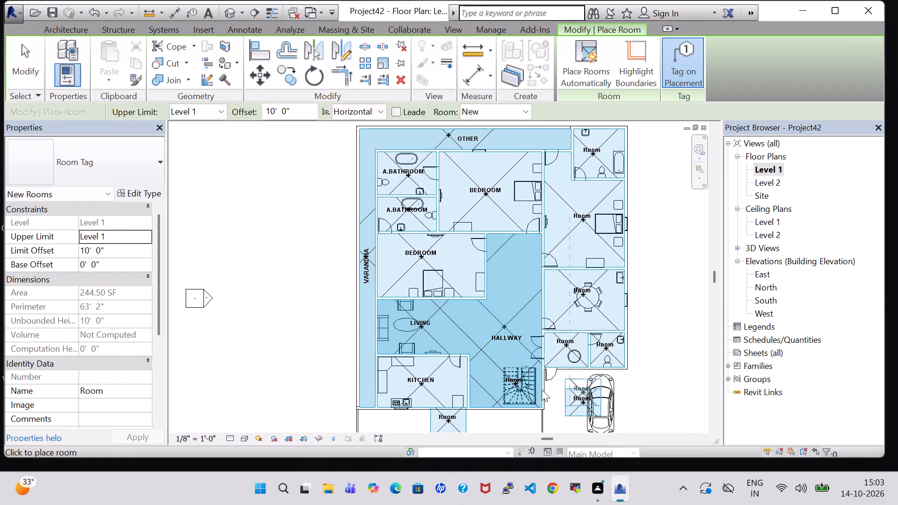
Leave room placement and rename the room at the staircase as STAIR WAY through its tag.
key(Escape)
key(Escape)
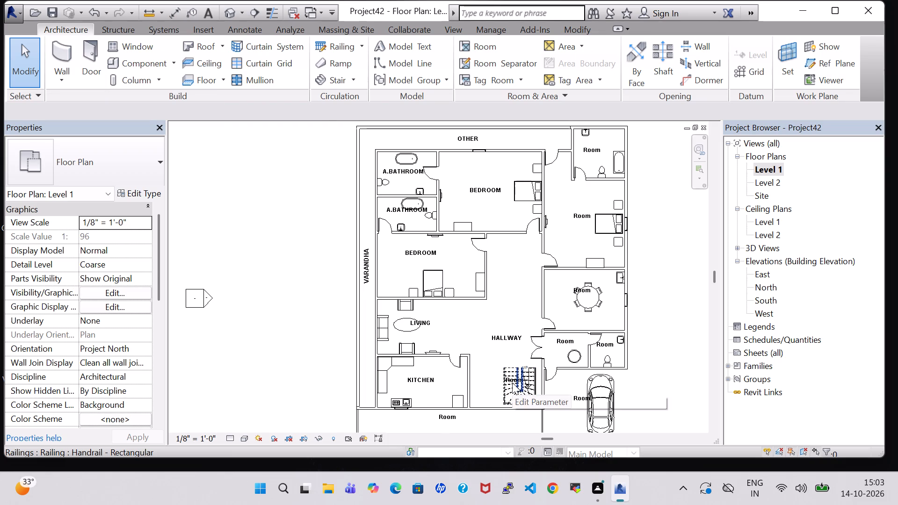
scroll(509, 379, up, 9)
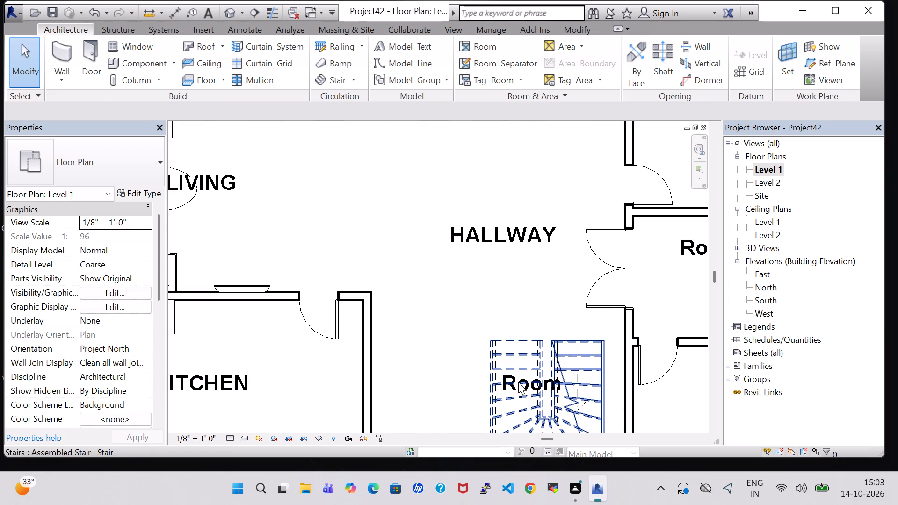
scroll(521, 384, up, 6)
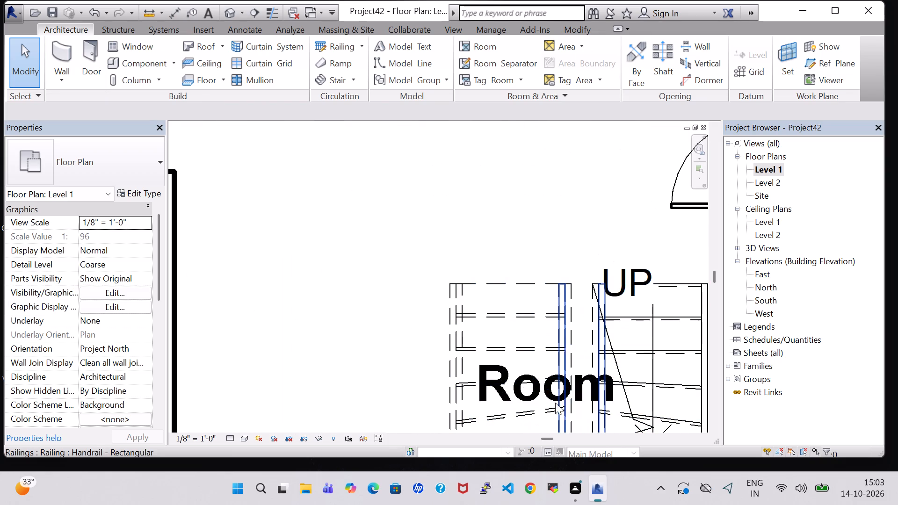
double_click(577, 387)
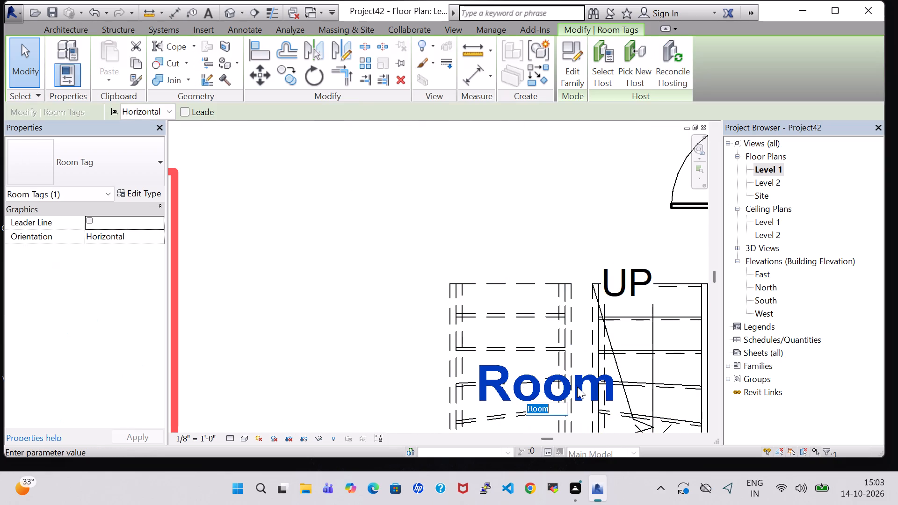
key(BackSpace)
text(STAIR)
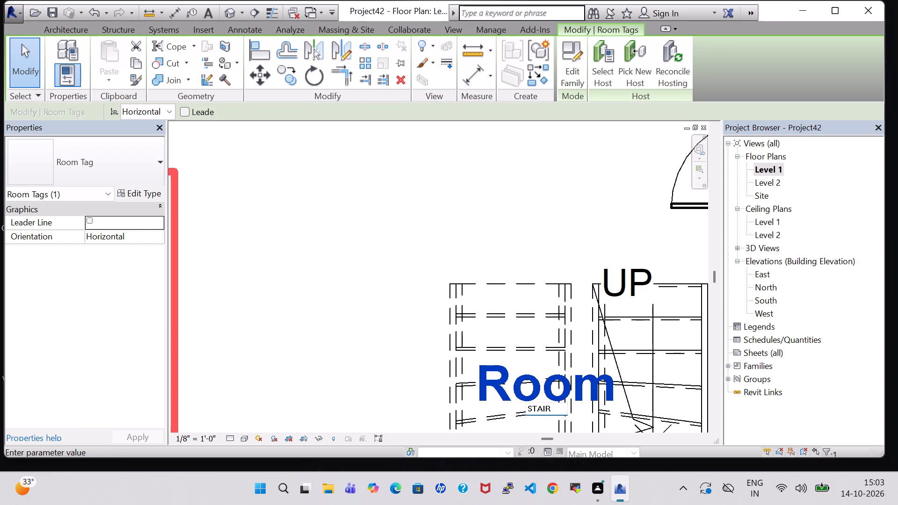
key(space)
text(WAY)
key(Return)
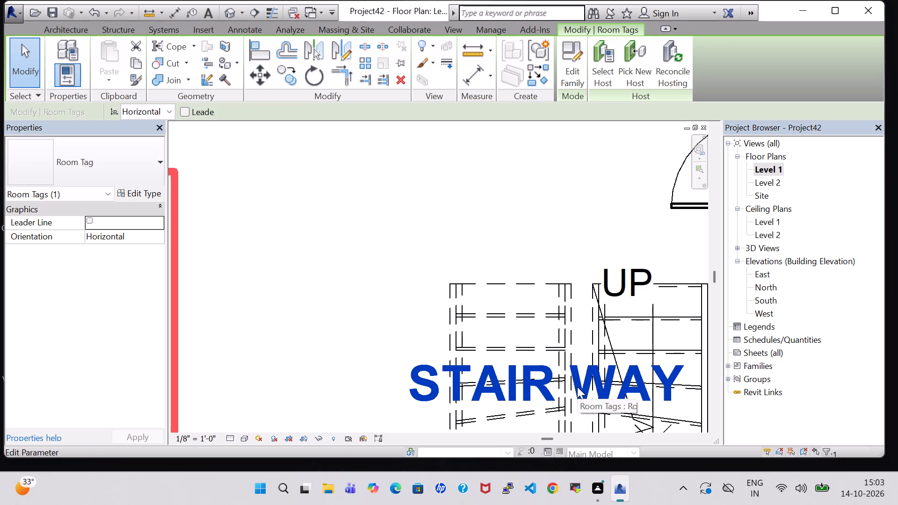
Nudge the STAIR WAY tag north until it sits just above the staircase.
scroll(577, 387, down, 2)
key(Up)
scroll(577, 387, down, 4)
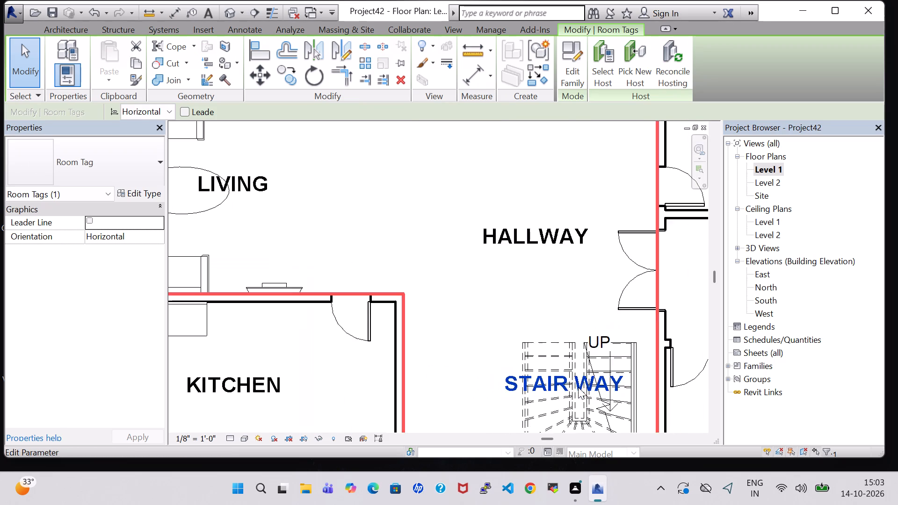
scroll(578, 387, down, 4)
key(Up)
key(Up)
key(Up)
key(Up)
key(Up)
key(Up)
key(Up)
key(Up)
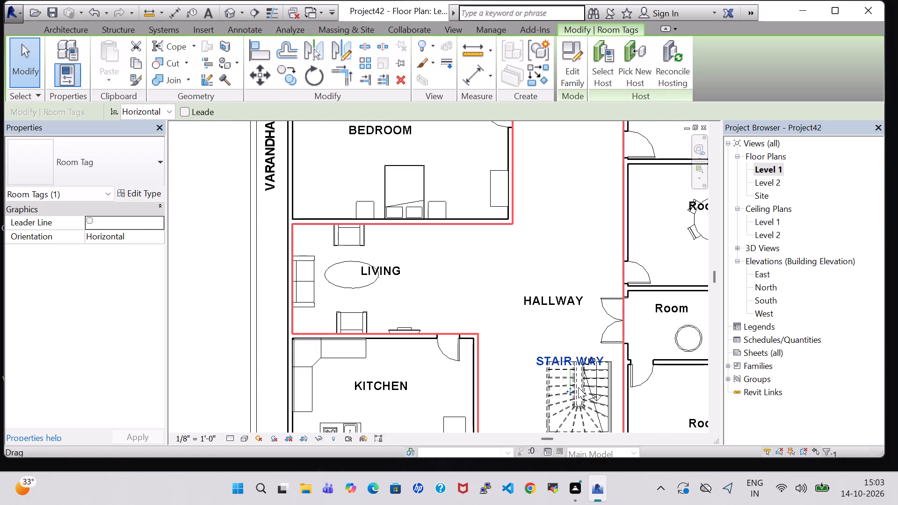
key(Up)
key(Up)
key(Up)
scroll(578, 387, down, 3)
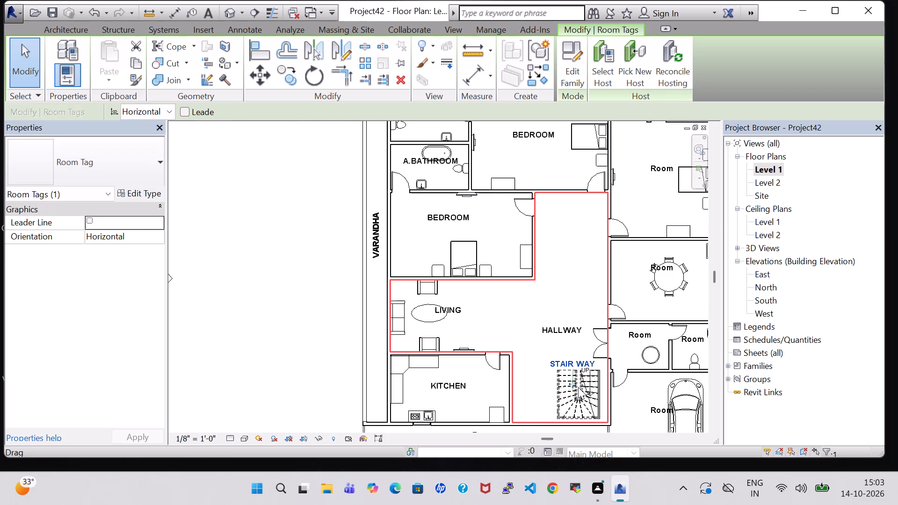
click(528, 406)
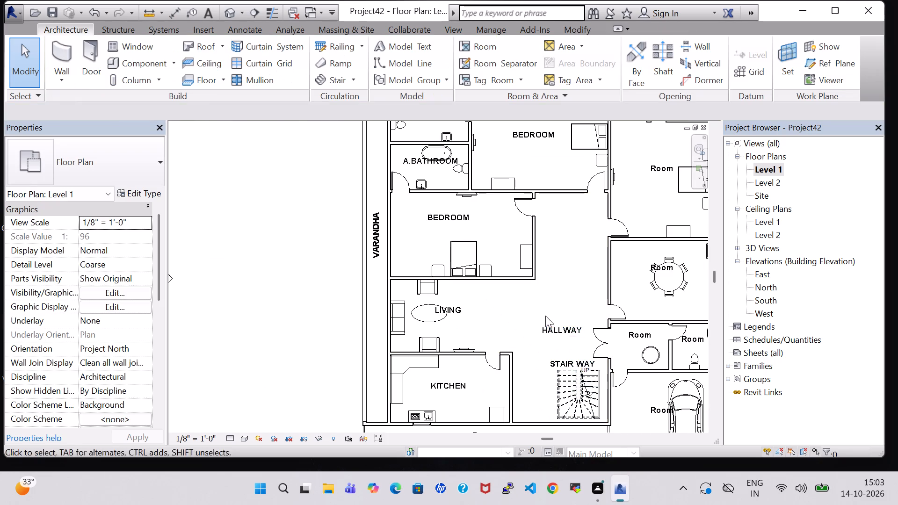
Nudge the HALLWAY tag a net three steps north and three steps west, clear of the STAIR WAY tag.
click(570, 330)
key(Up)
key(Up)
key(Up)
key(Up)
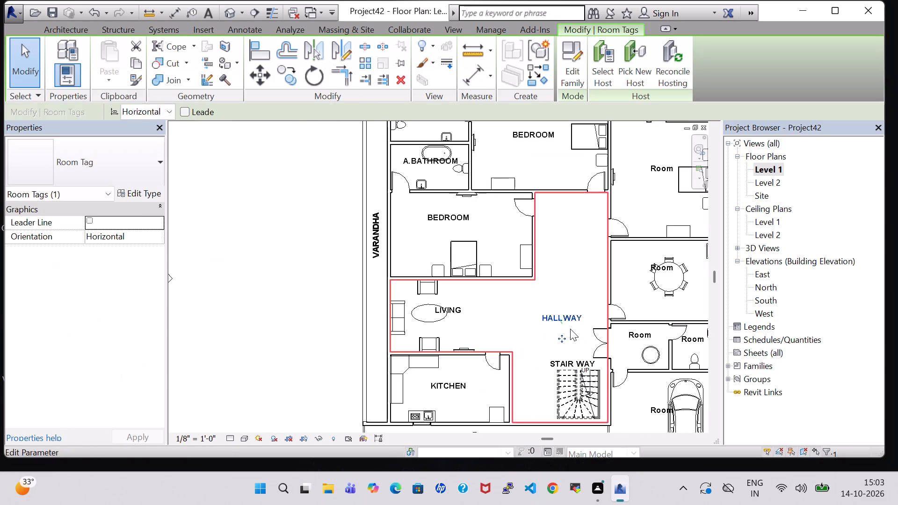
key(Up)
key(Up)
key(Up)
key(Left)
key(Left)
key(Left)
key(Down)
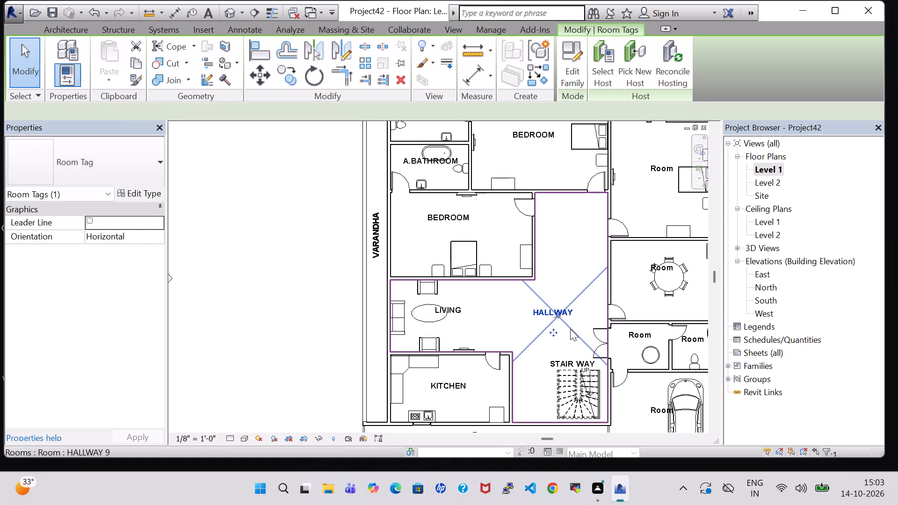
key(Down)
key(Down)
key(Down)
click(592, 271)
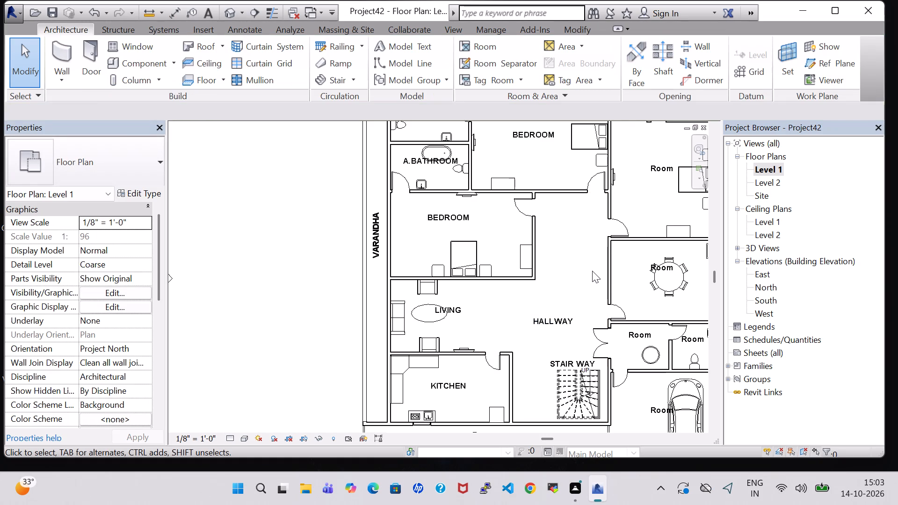
Rename the long strip room south of the kitchen and staircase as VARANDHA through its tag.
middle_drag(592, 271, 582, 271)
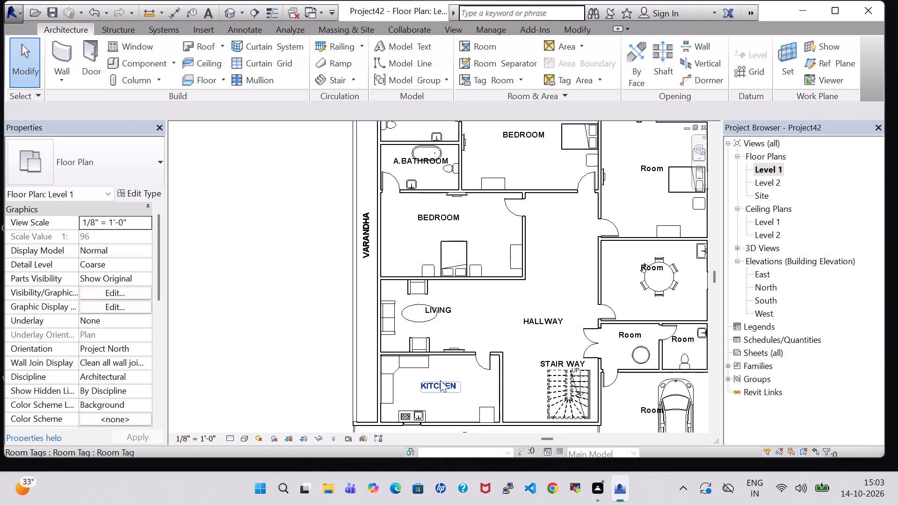
middle_drag(440, 380, 454, 296)
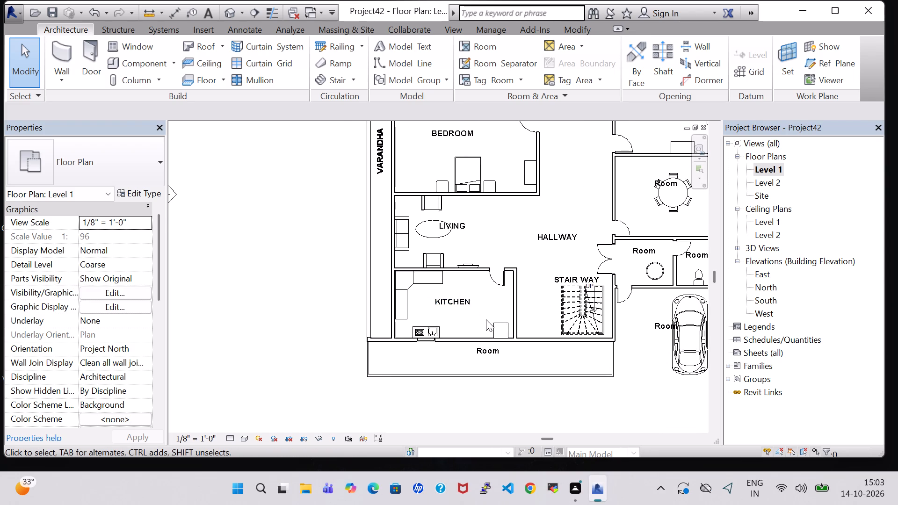
double_click(487, 347)
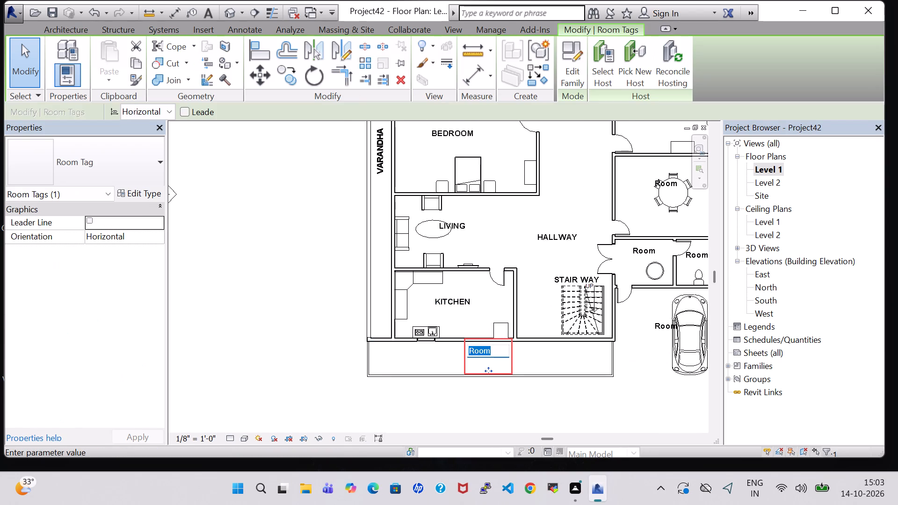
key(BackSpace)
text(BAL)
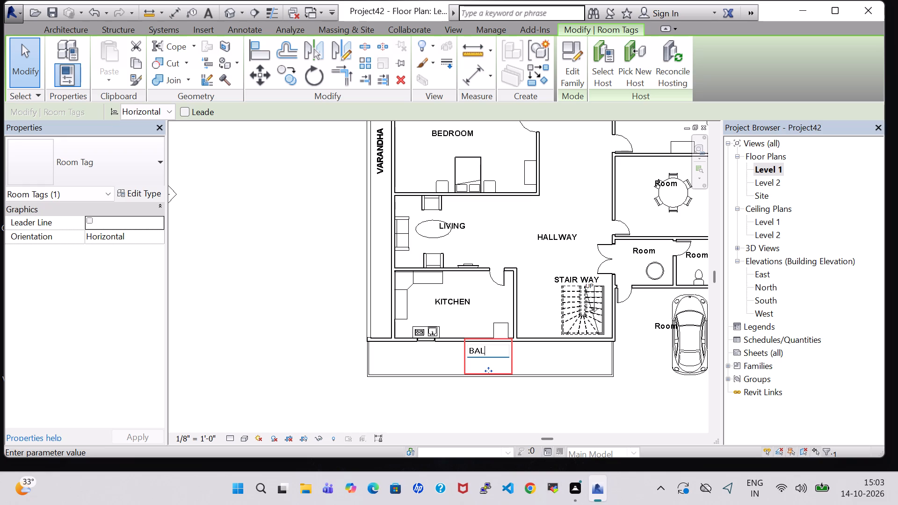
key(BackSpace)
key(BackSpace)
key(BackSpace)
text(VARA)
text(NDA)
key(BackSpace)
text(HA)
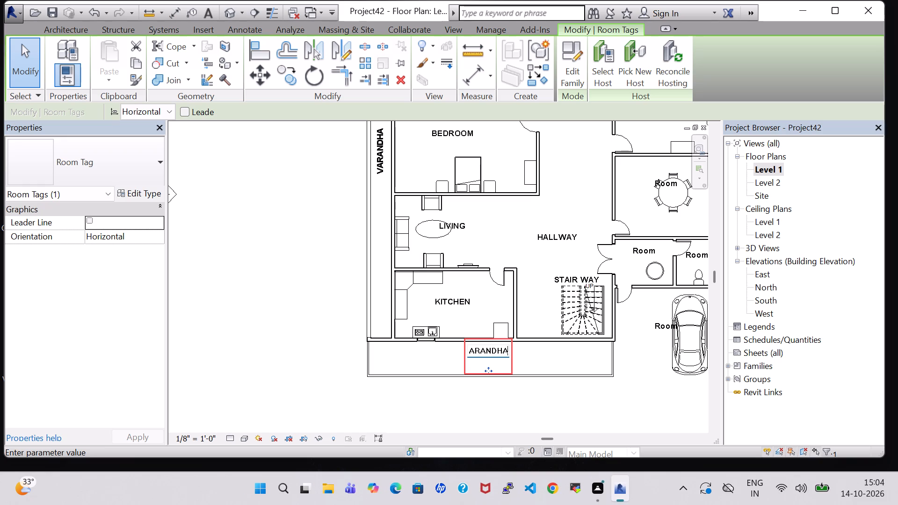
key(Return)
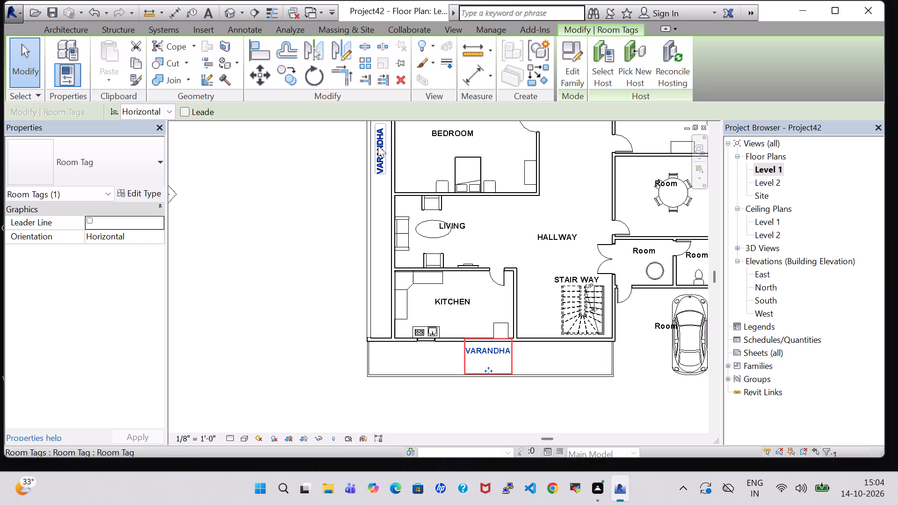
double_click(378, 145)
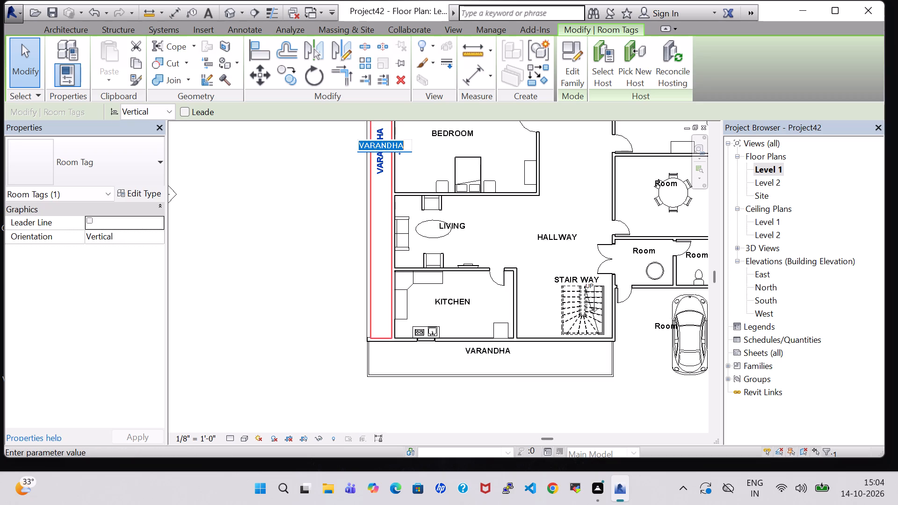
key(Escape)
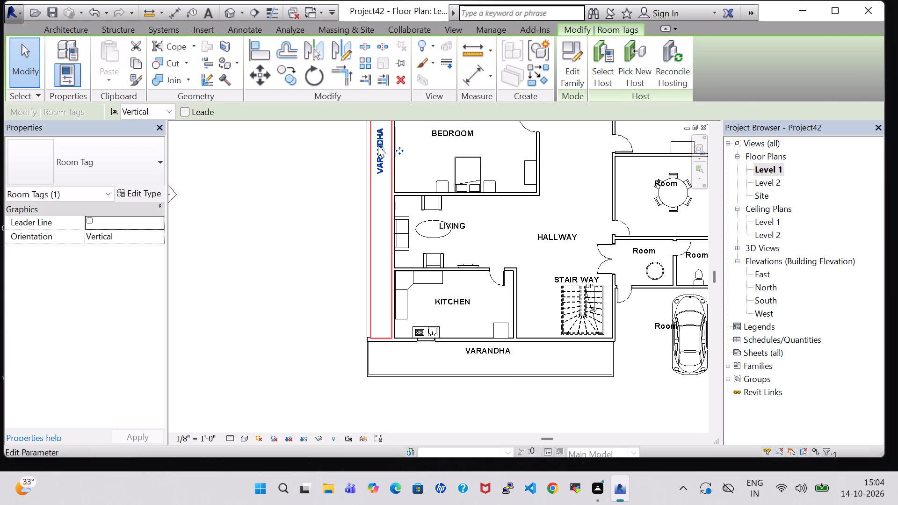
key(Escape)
Rename the room at the parked car as PARKING through its tag.
scroll(592, 216, down, 2)
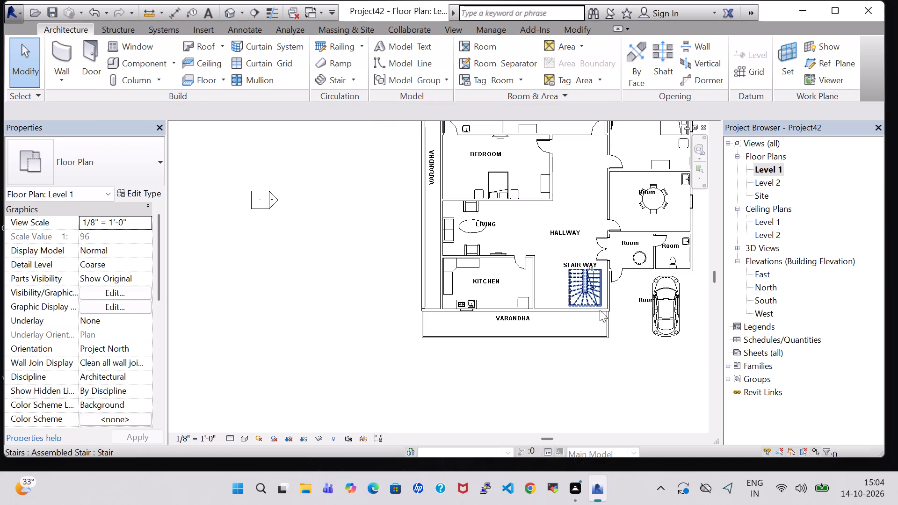
double_click(648, 296)
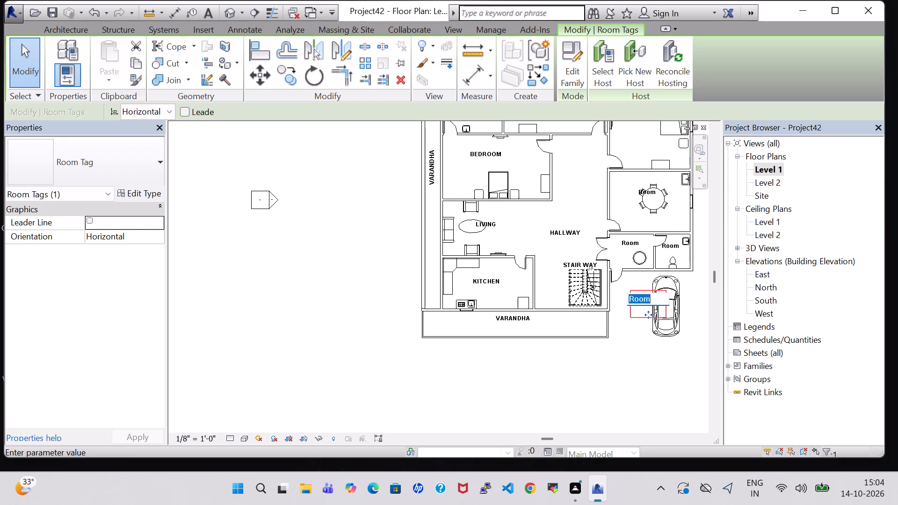
key(BackSpace)
text(PARKING)
key(Return)
Nudge the PARKING tag four steps west, away from the car.
scroll(649, 296, up, 2)
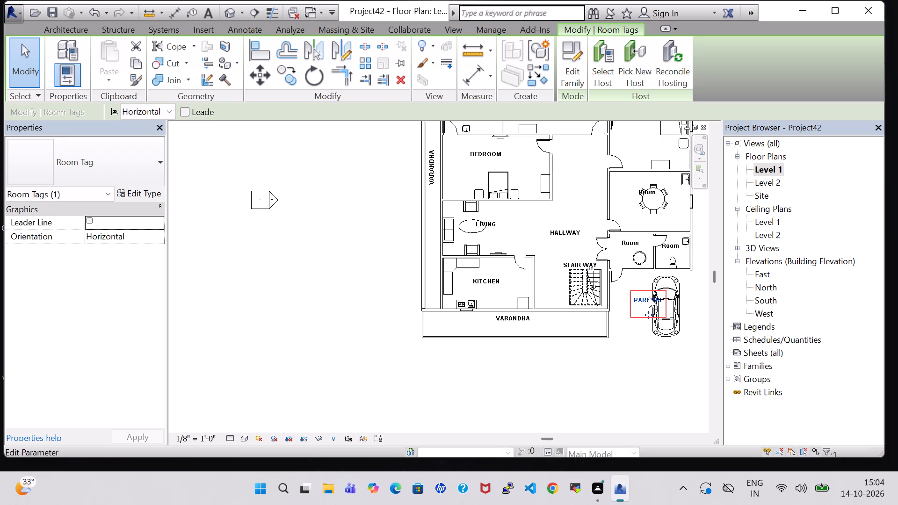
scroll(649, 296, up, 2)
key(Left)
key(Left)
key(Left)
key(Left)
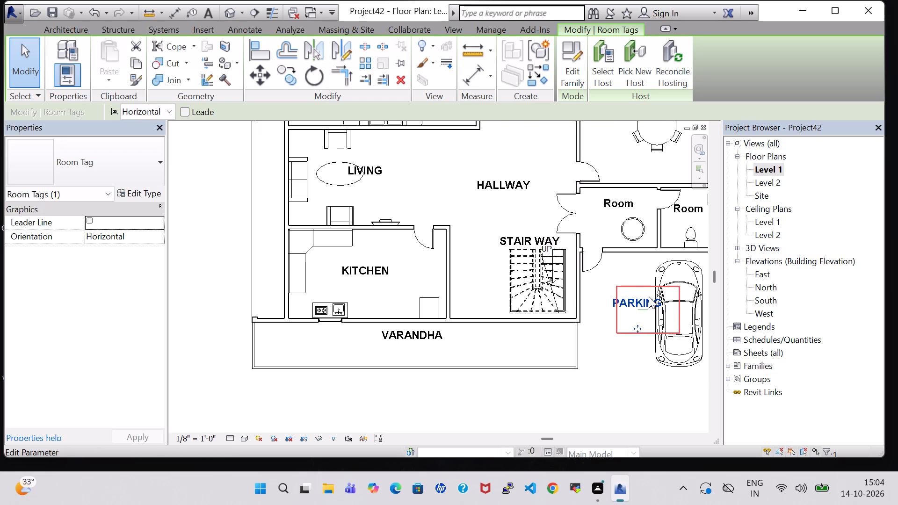
click(674, 389)
Rename the small room with the round fixture, east of the hallway's double door, as DECK.
scroll(674, 389, down, 2)
double_click(631, 246)
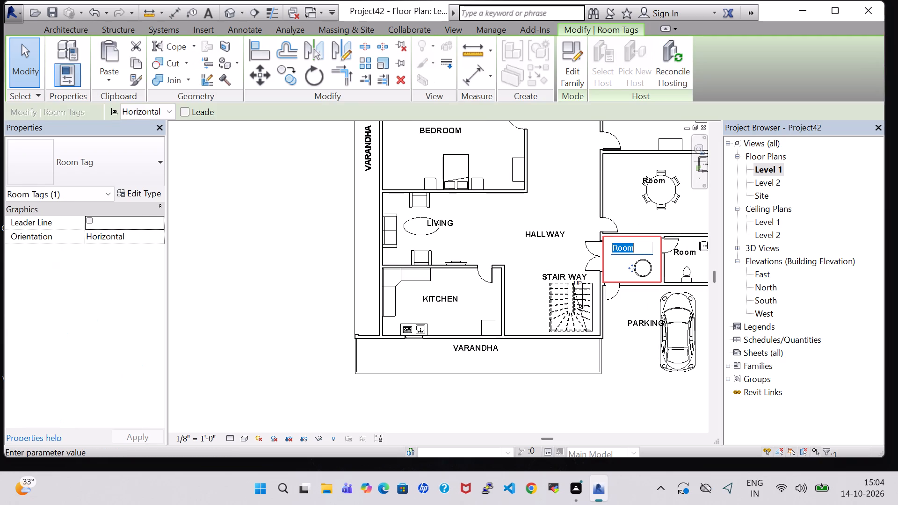
key(BackSpace)
text(DECK)
key(Return)
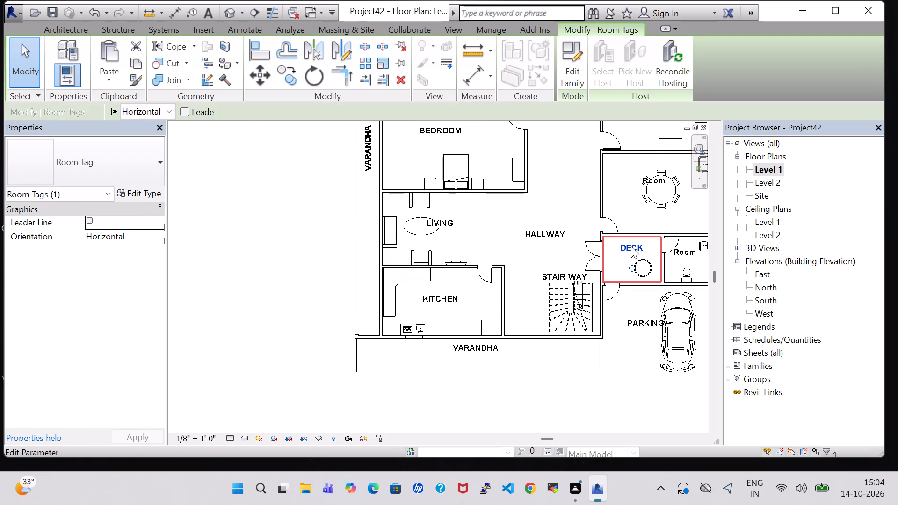
Rename the small toilet room east of the deck as C.TOILET through its tag.
click(680, 249)
triple_click(693, 253)
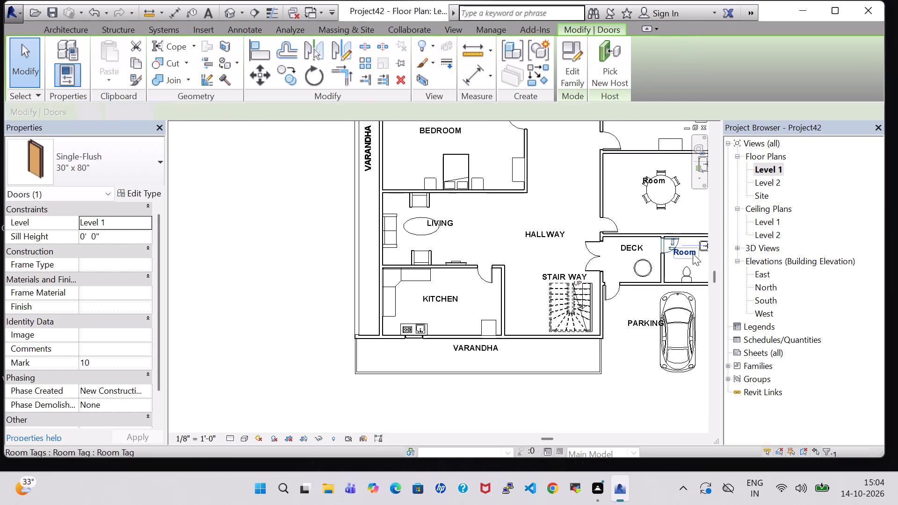
key(BackSpace)
key(BackSpace)
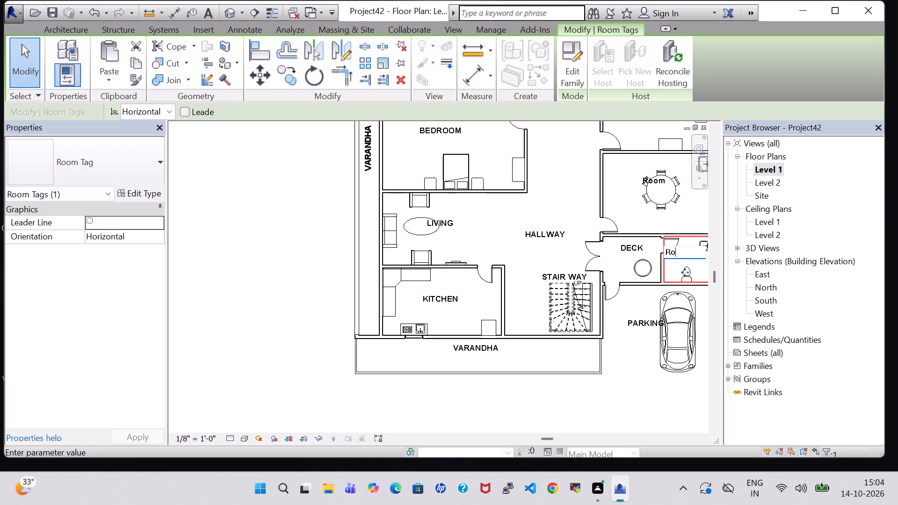
key(BackSpace)
key(BackSpace)
key(c)
text(.TOILET)
key(Return)
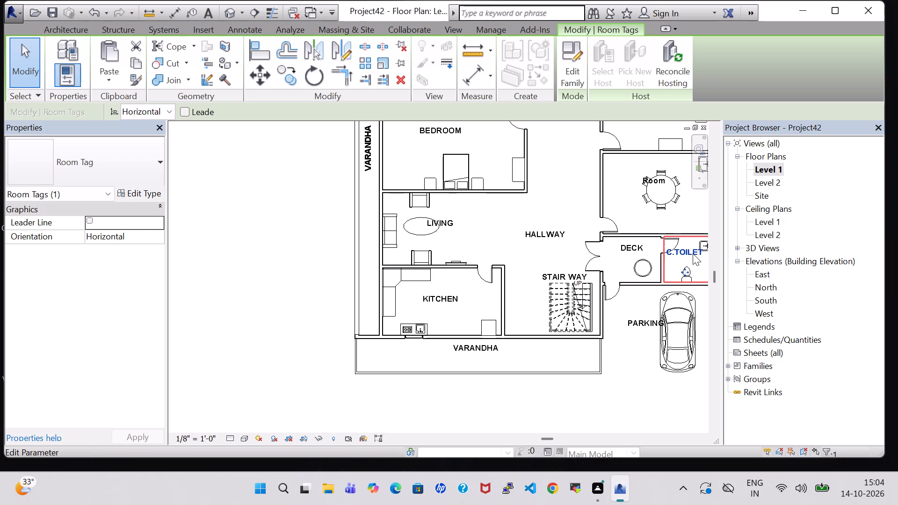
Nudge the C.TOILET tag two steps south and a net one step east within its room.
scroll(693, 253, down, 1)
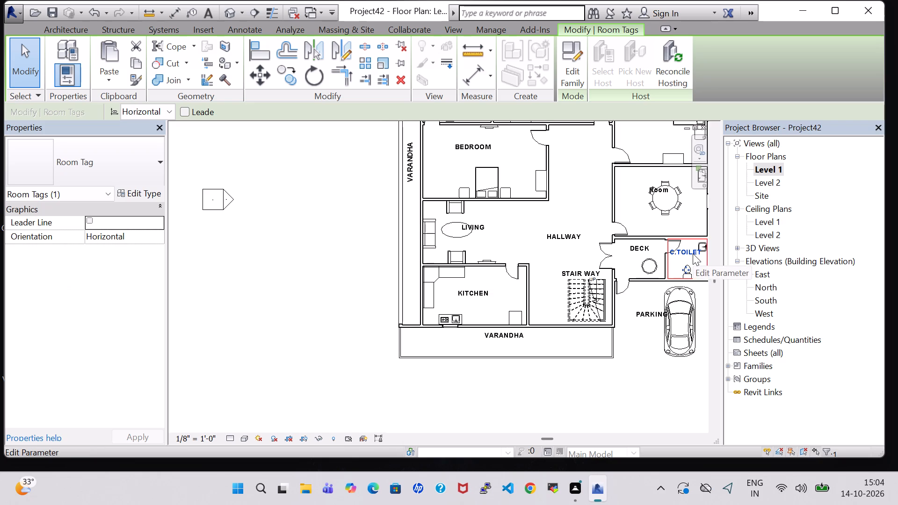
key(Right)
key(Right)
key(Down)
key(Down)
key(Left)
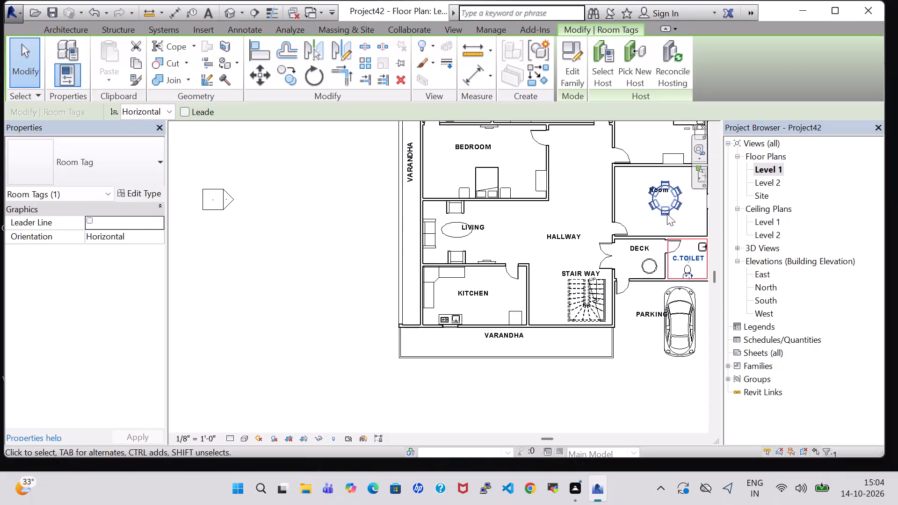
click(636, 197)
Rename the room with the round table and chairs, north of the deck, as DINING through its tag.
double_click(656, 189)
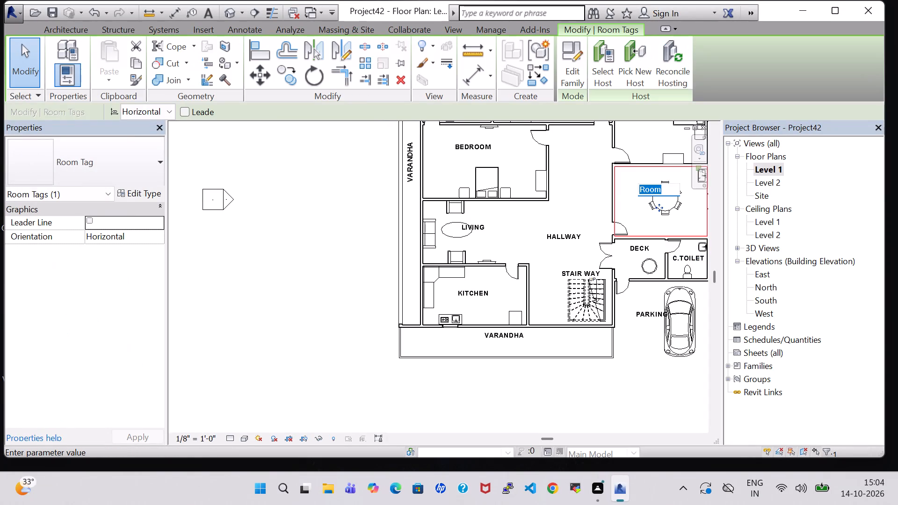
key(BackSpace)
text(DINING)
key(Return)
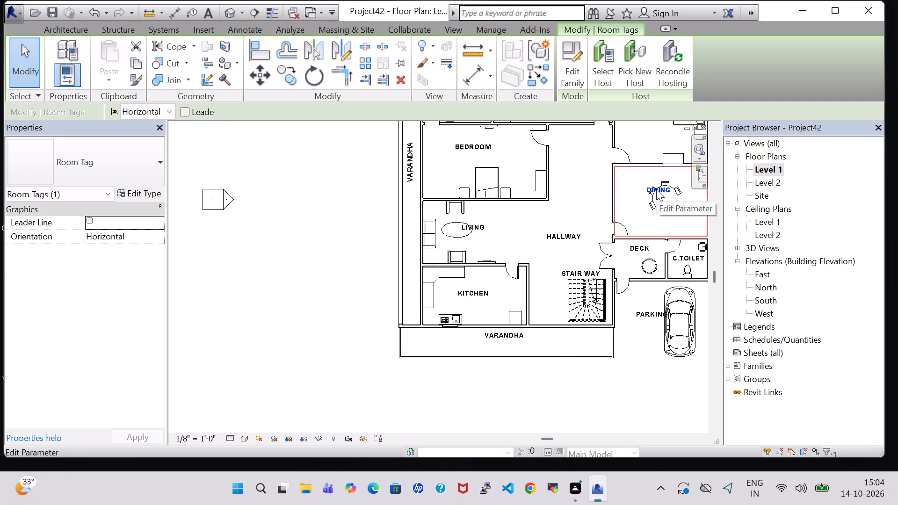
Nudge the DINING tag four steps south and three steps east, onto the round table.
scroll(656, 189, up, 2)
key(Down)
key(Down)
key(Down)
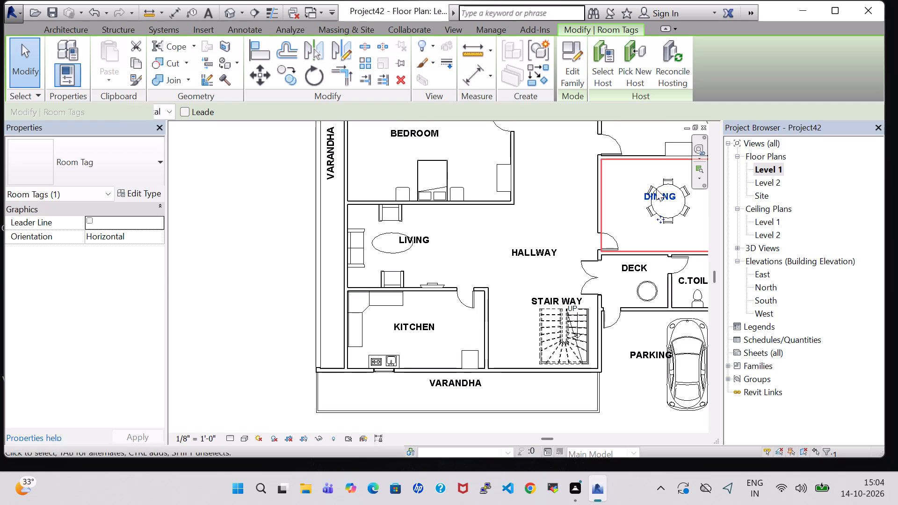
key(Down)
key(Right)
key(Right)
key(Right)
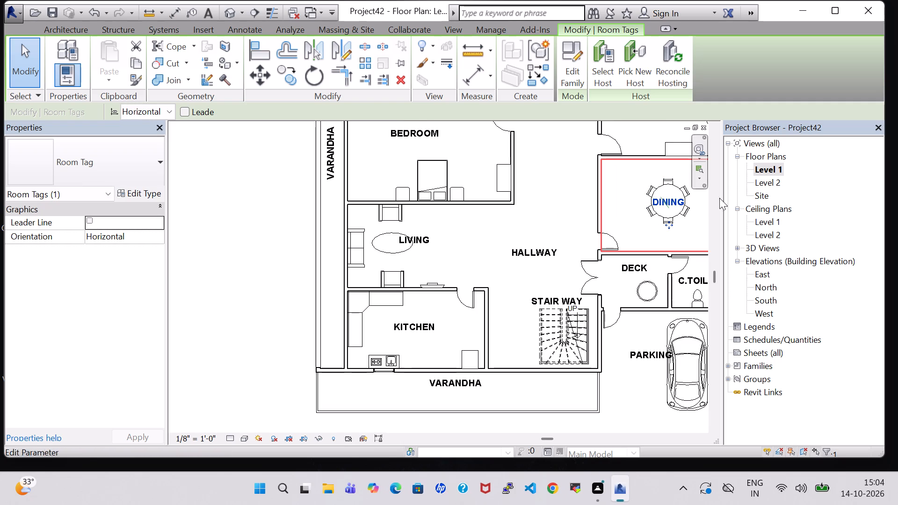
click(699, 219)
Rename the unnamed room with the bed, north of the dining room, as BEDROOM through its tag.
scroll(699, 225, down, 3)
middle_drag(674, 237, 564, 412)
double_click(559, 305)
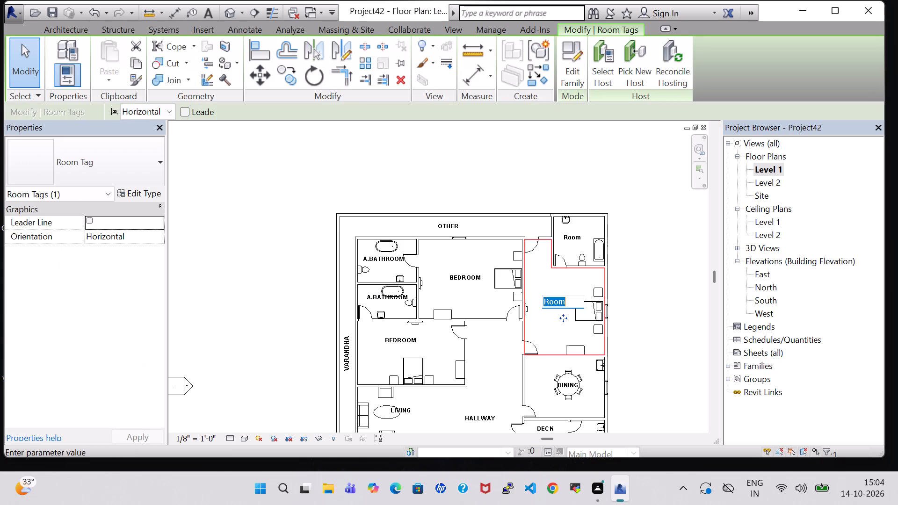
key(BackSpace)
text(BEDROOM)
key(Return)
Nudge the east BEDROOM tag two steps south and two steps west, clear of the bed.
key(Down)
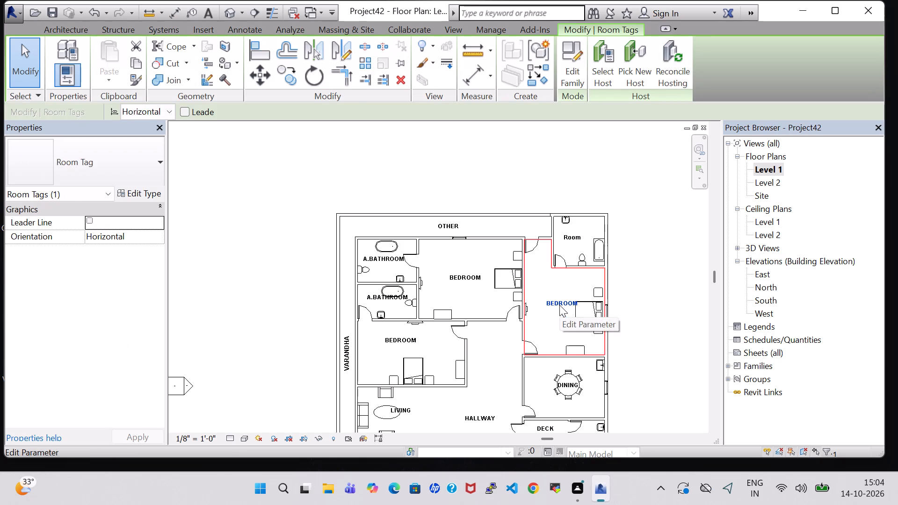
key(Down)
key(Left)
key(Left)
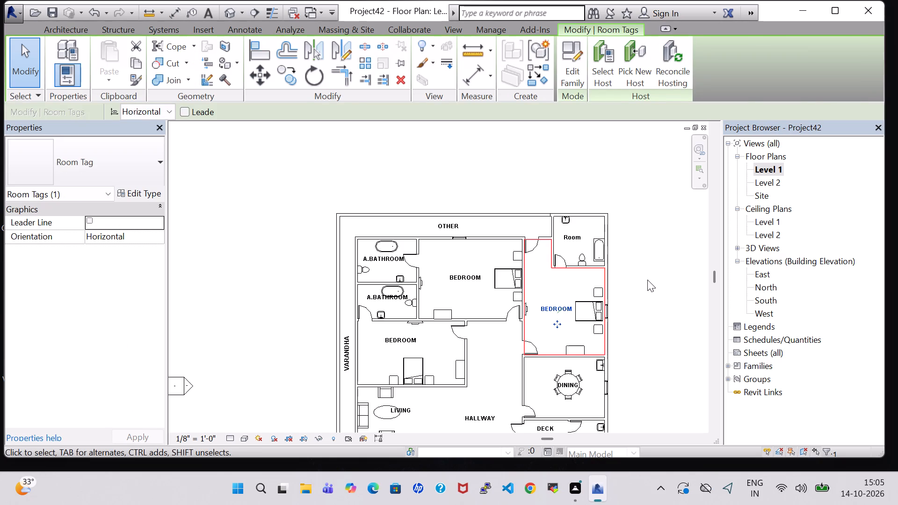
click(647, 280)
Rename the bathroom in the northeast corner of the house as A.WASHROOM through its tag.
double_click(579, 237)
right_click(579, 237)
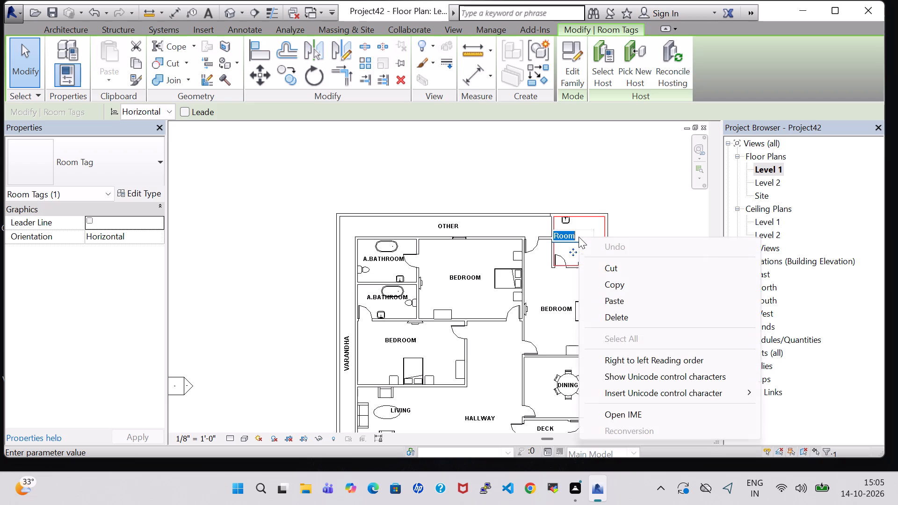
key(BackSpace)
key(a)
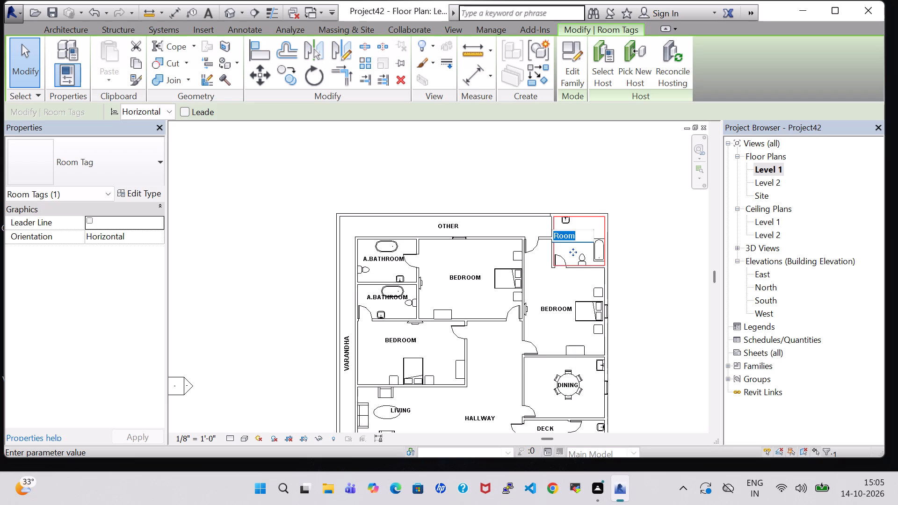
key(BackSpace)
text(A.T)
key(BackSpace)
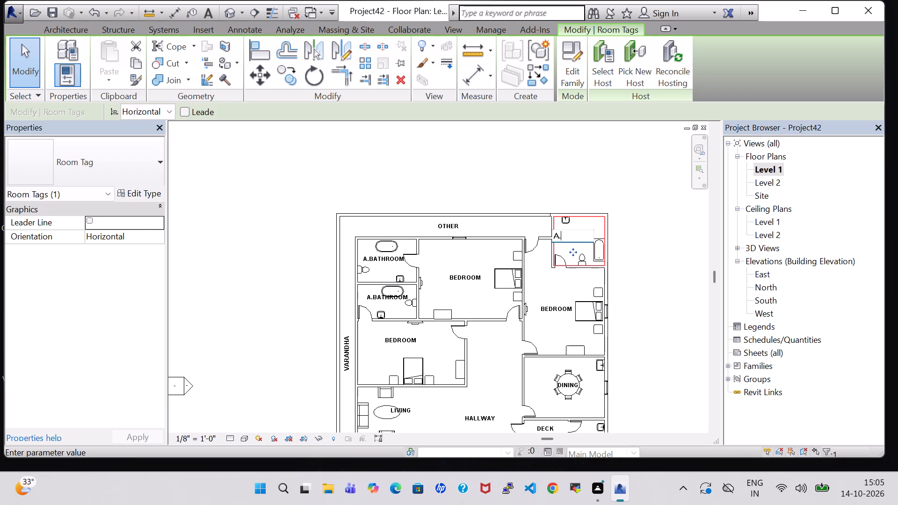
text(WASHROOM)
key(Return)
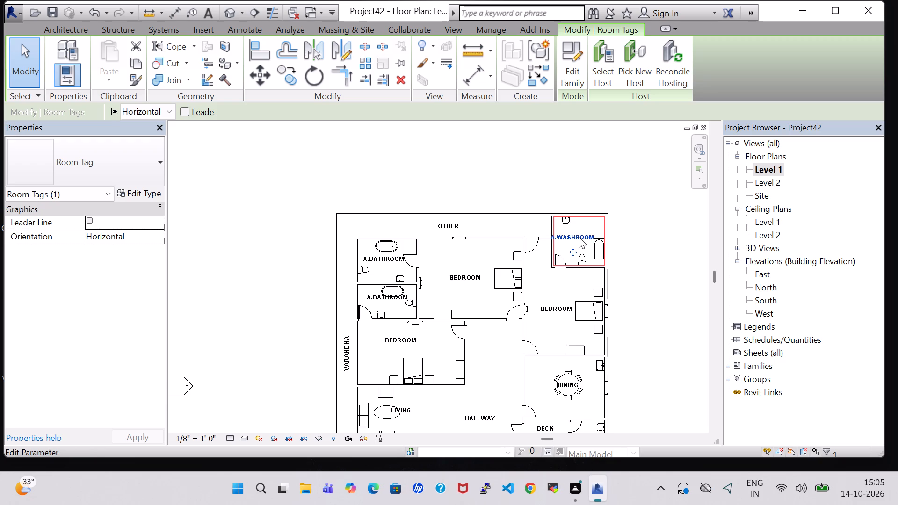
Nudge the A.WASHROOM tag two steps east within its room.
key(Right)
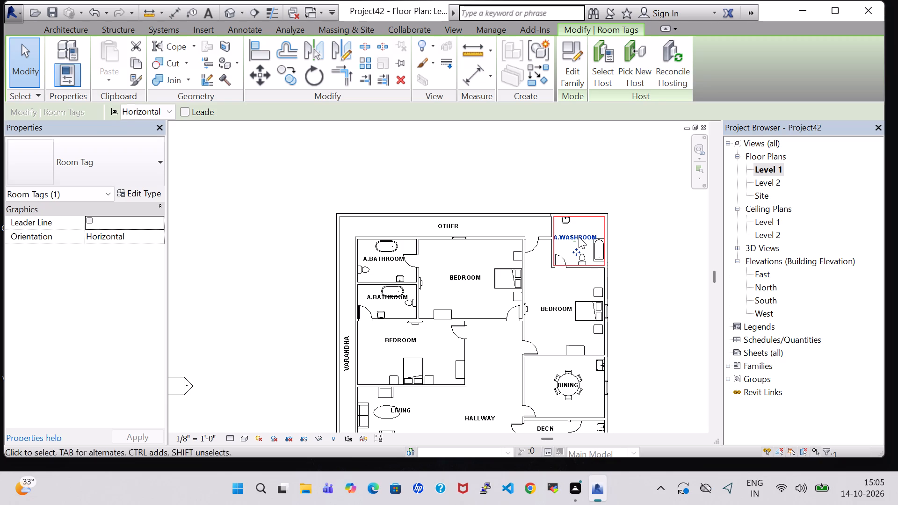
key(Right)
Change the northeast corner bathroom's name to A.BATHROOM through its tag.
double_click(579, 237)
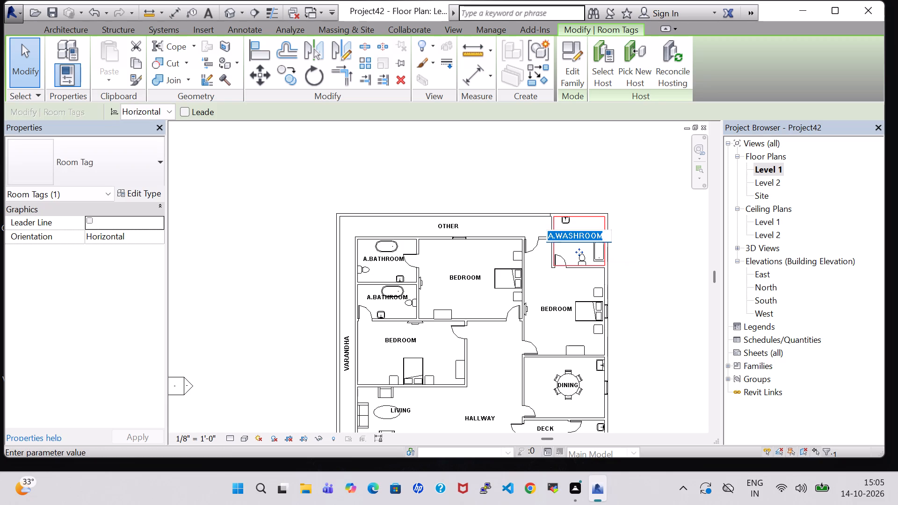
click(571, 236)
key(BackSpace)
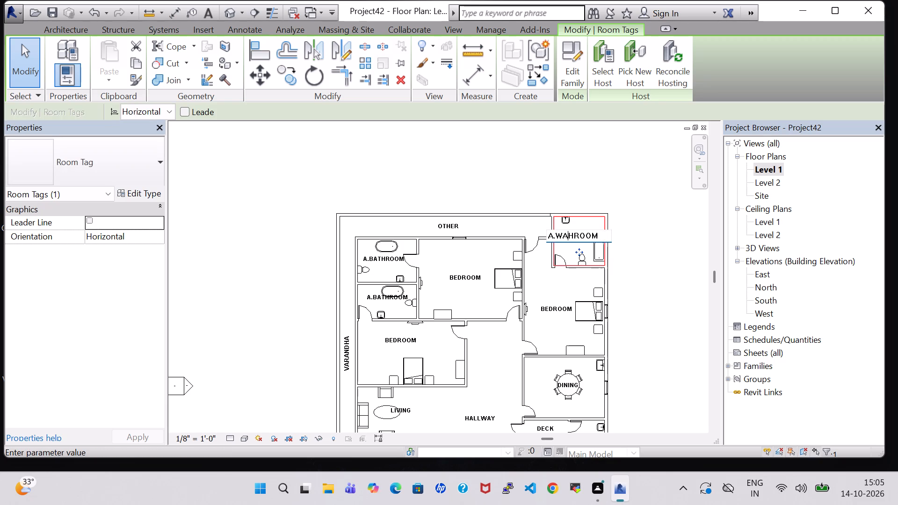
key(BackSpace)
key(BackSpace)
text(BAT)
key(Return)
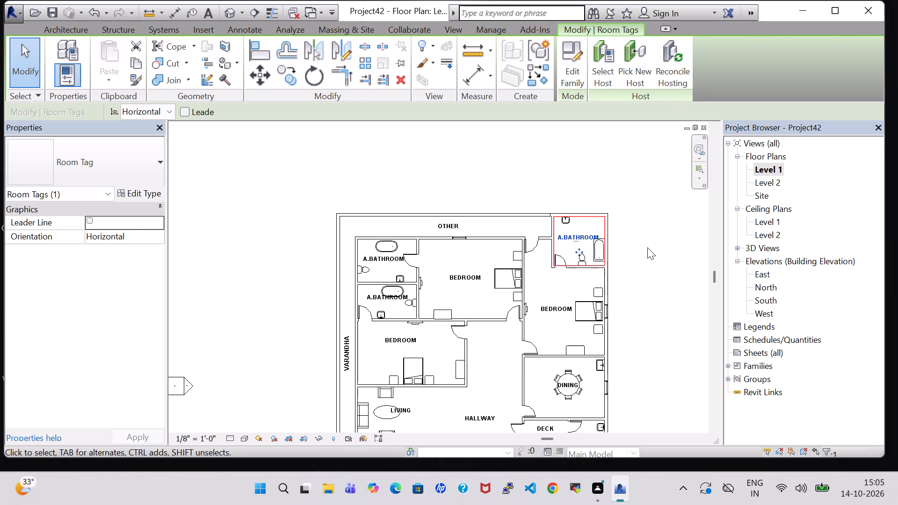
click(647, 247)
Open the default 3D view to look at the house model, and return to the Level 1 floor plan.
middle_drag(647, 247, 655, 214)
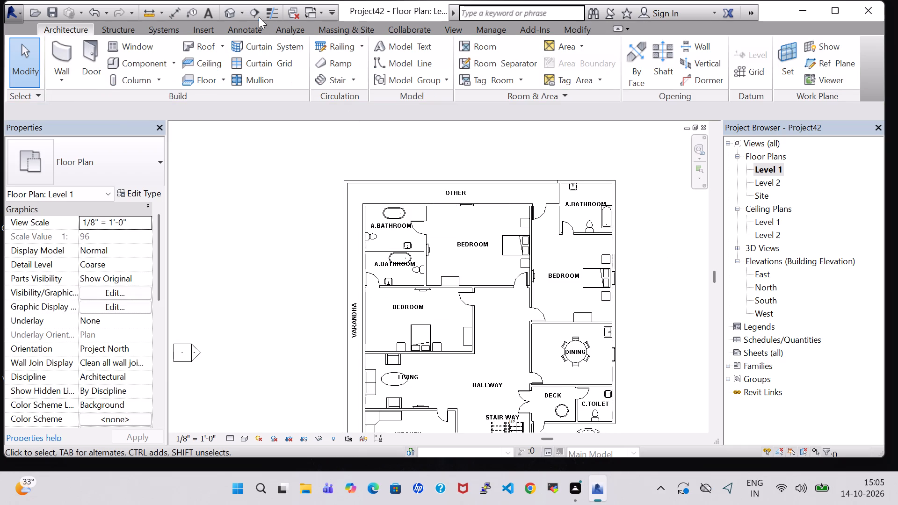
click(230, 5)
click(233, 7)
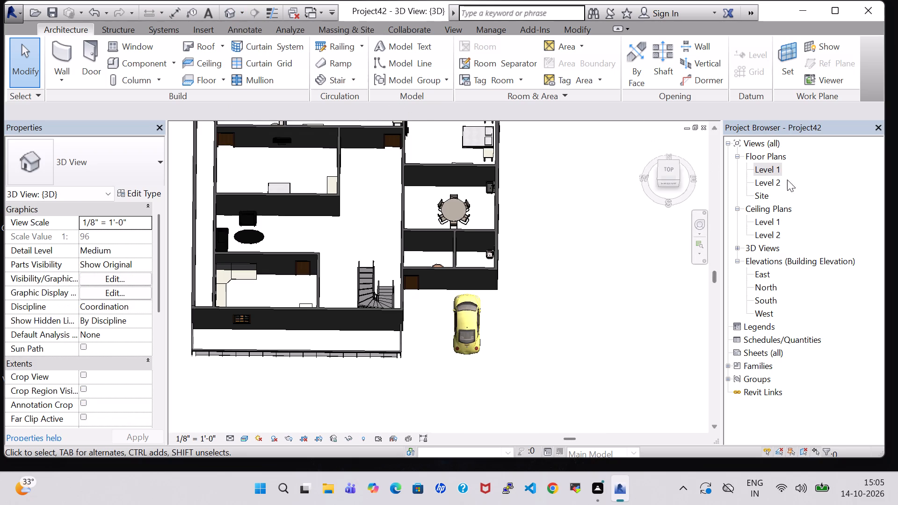
double_click(764, 164)
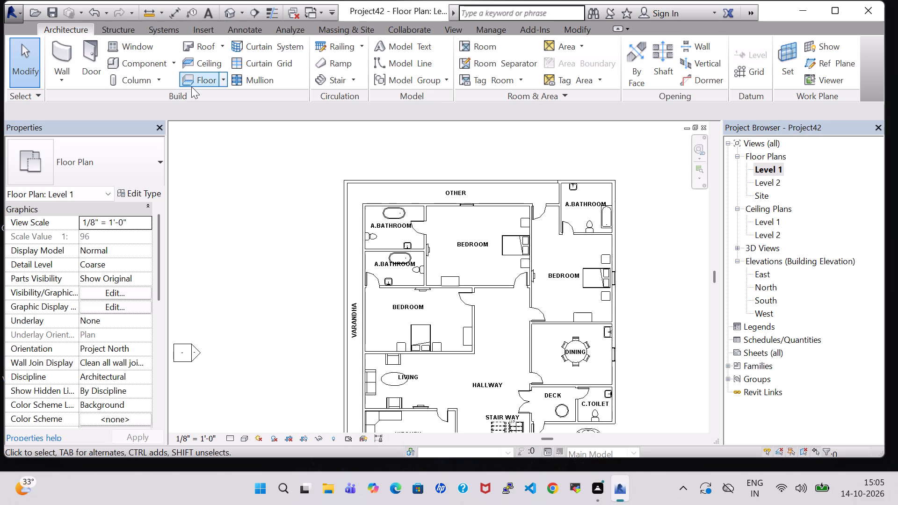
Start a Generic - 12" floor on Level 1 and sketch its north boundary line between the outer northwest and northeast wall corners.
click(192, 86)
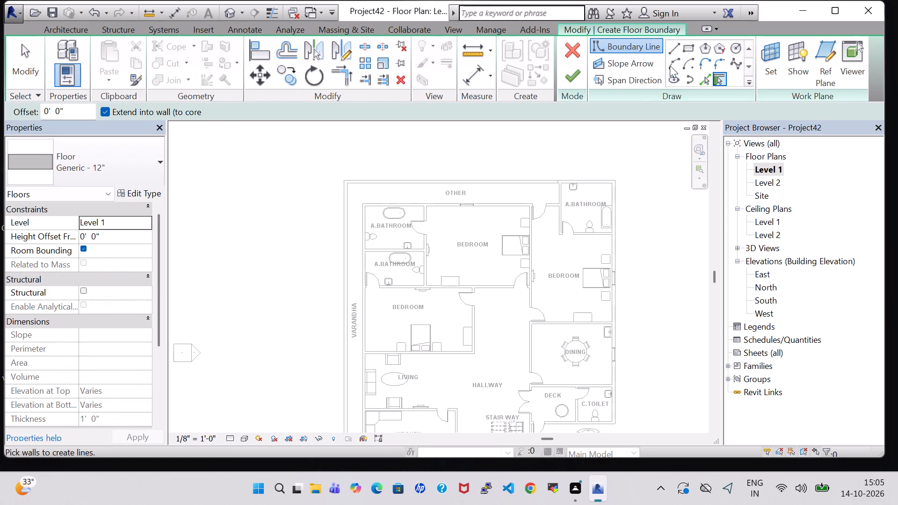
click(668, 47)
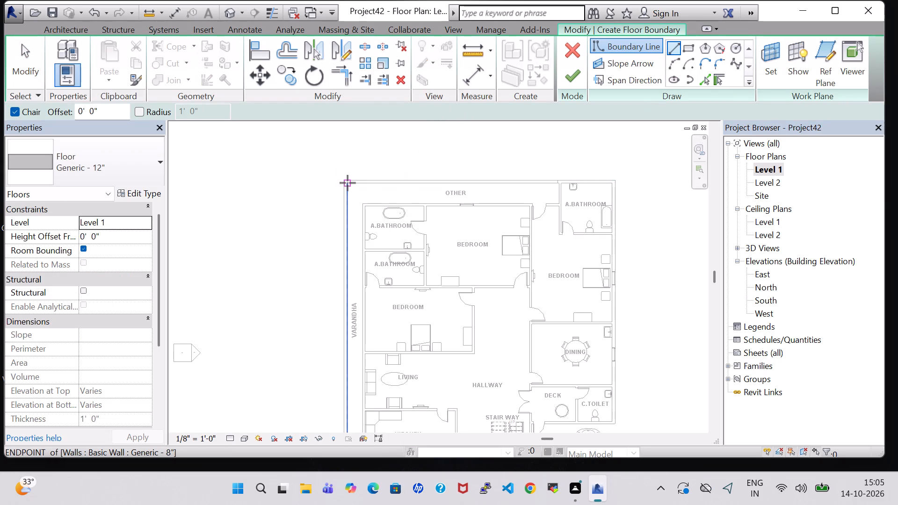
scroll(344, 183, up, 4)
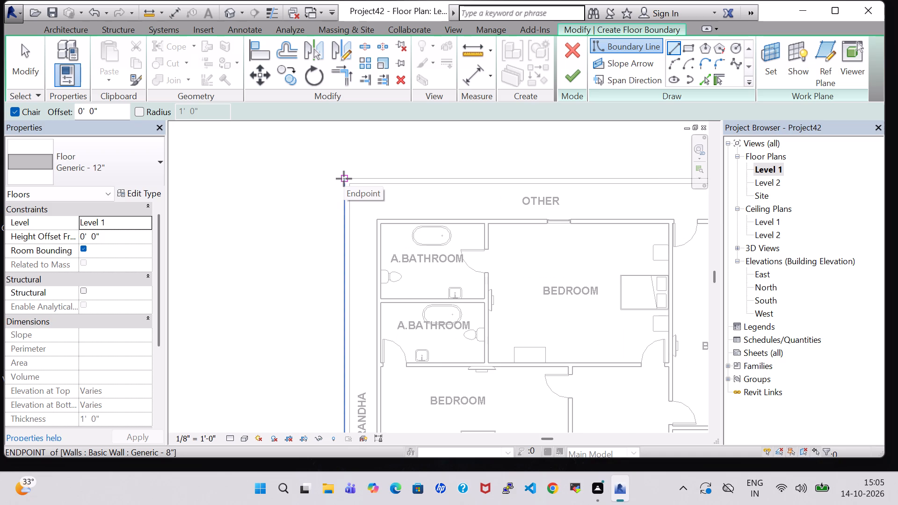
click(344, 179)
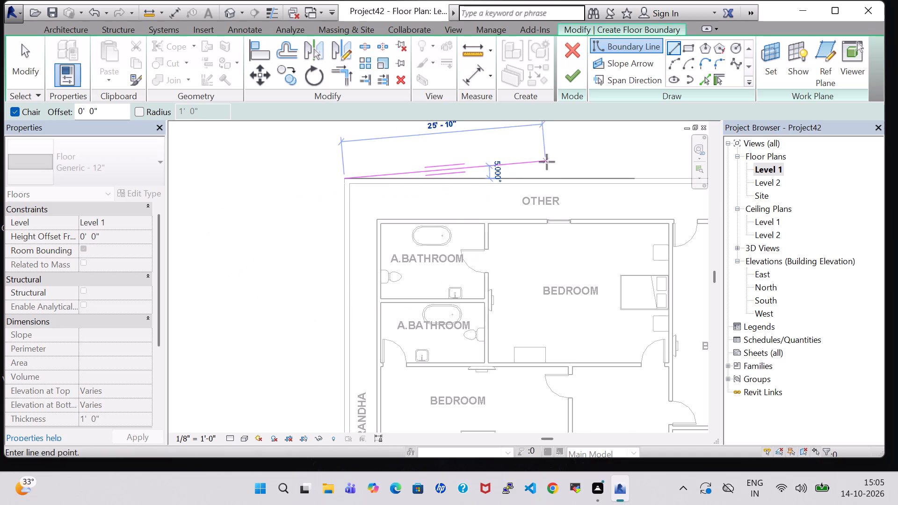
middle_drag(566, 173, 322, 143)
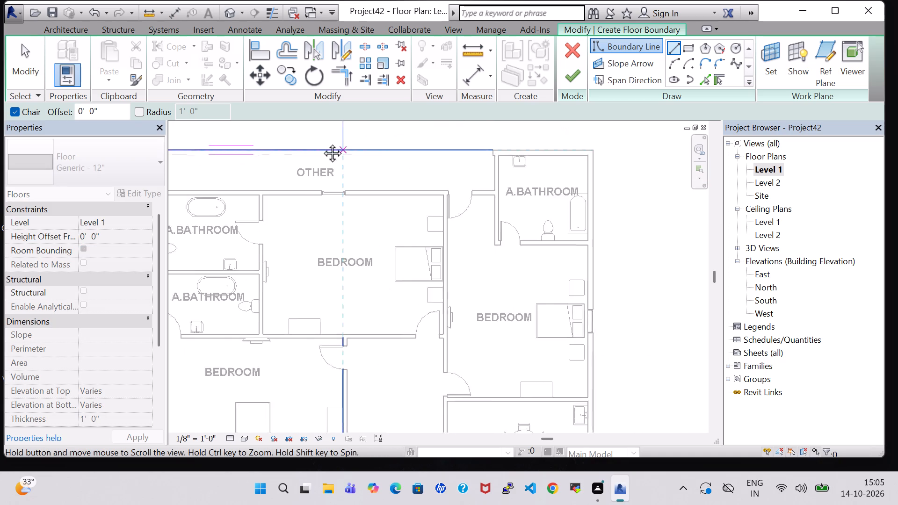
middle_drag(322, 143, 318, 142)
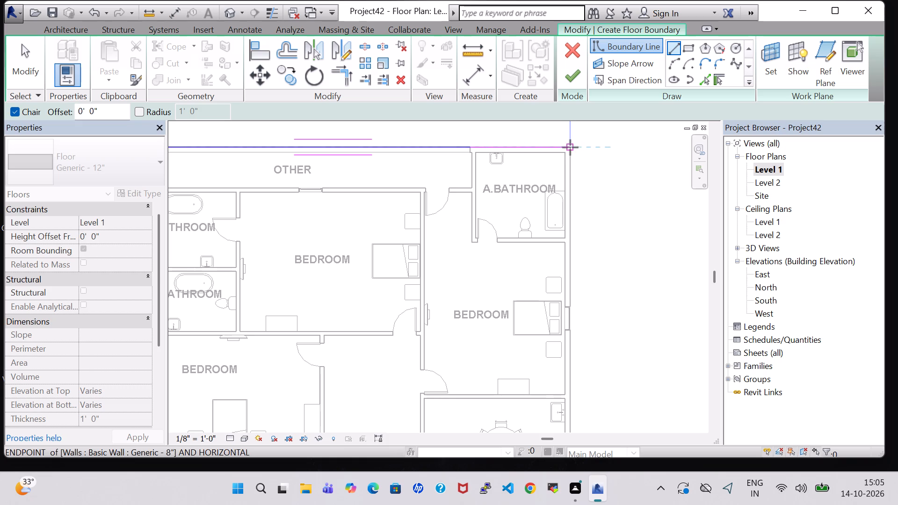
click(570, 145)
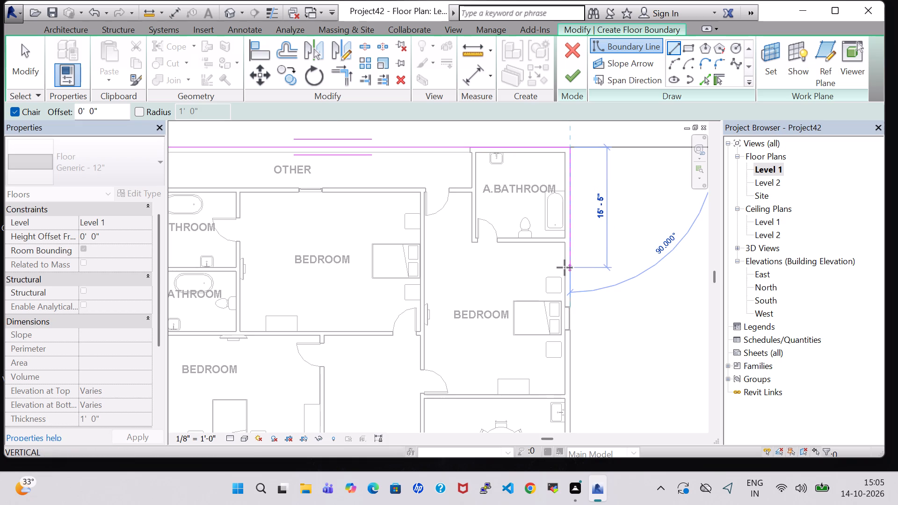
Continue the floor boundary along the east outer wall to C.TOILET's southeast corner and west to the wall beside the stairway, ending the line chain there.
middle_drag(565, 267, 571, 98)
scroll(571, 98, up, 1)
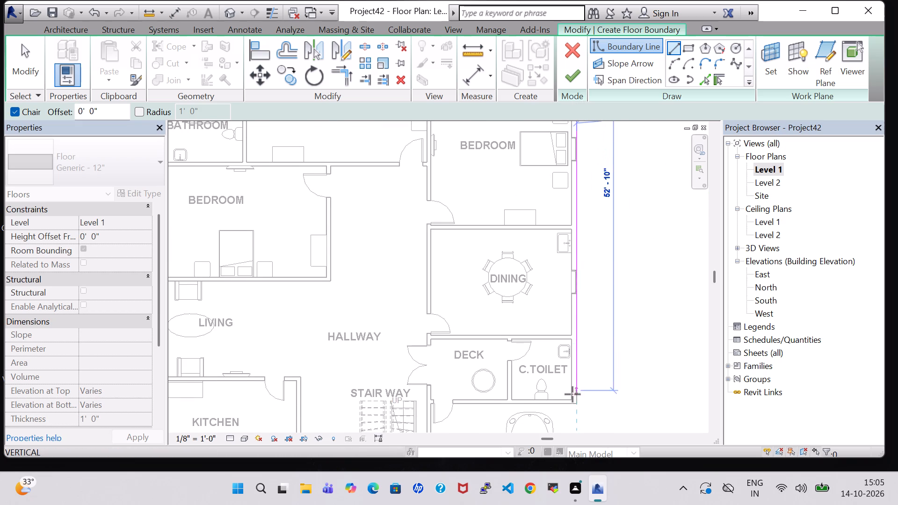
click(575, 404)
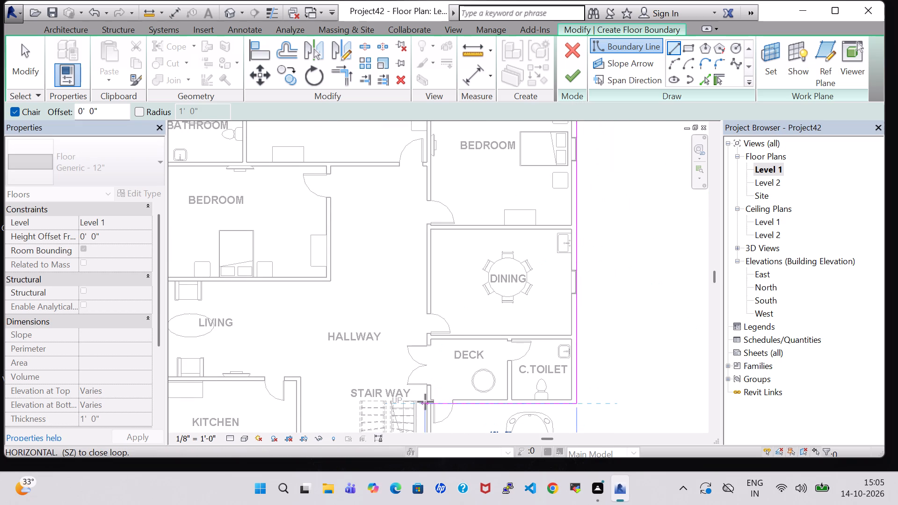
middle_drag(426, 402, 426, 400)
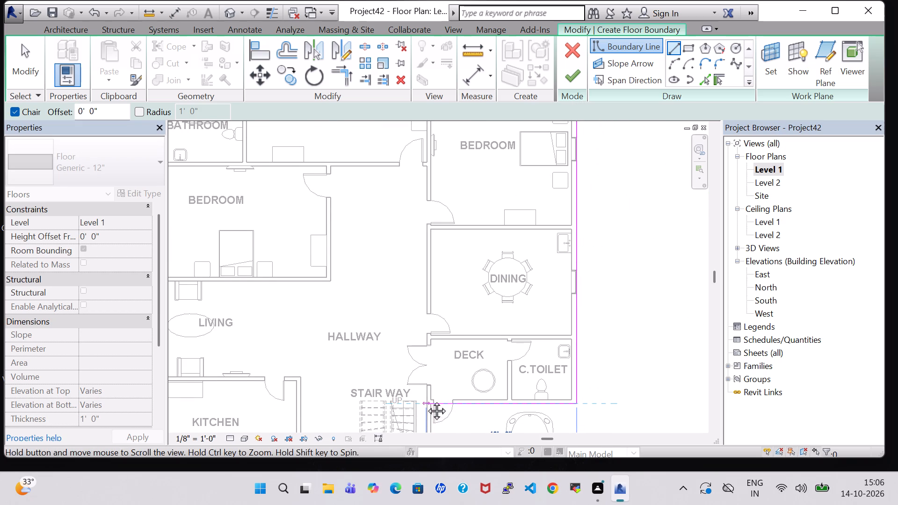
middle_drag(426, 400, 429, 253)
scroll(429, 253, up, 1)
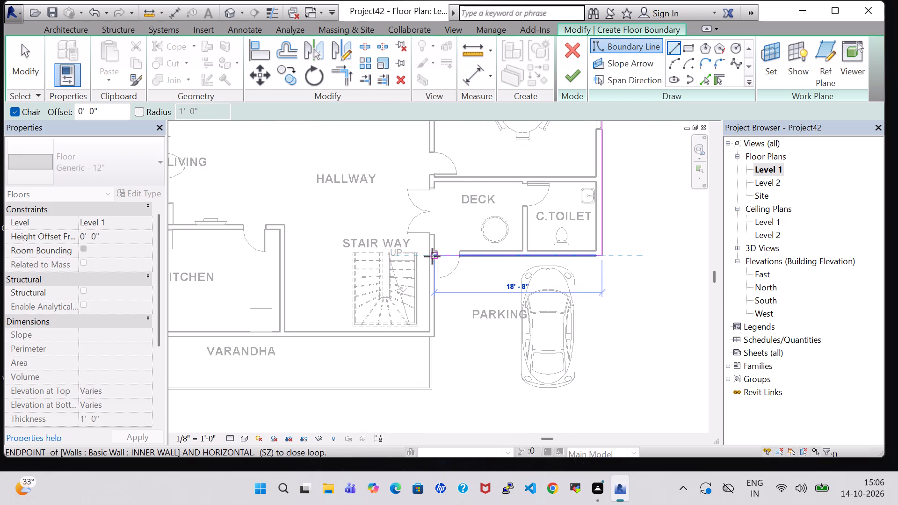
click(436, 257)
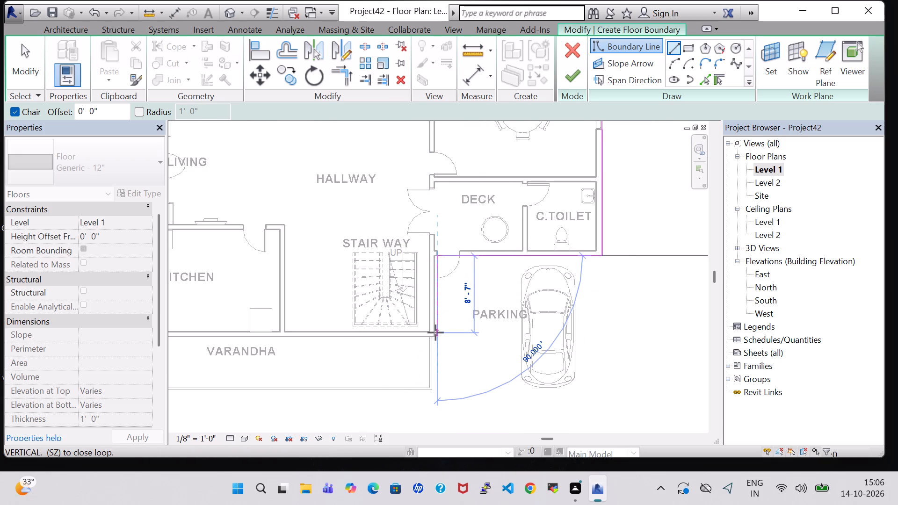
scroll(435, 333, up, 8)
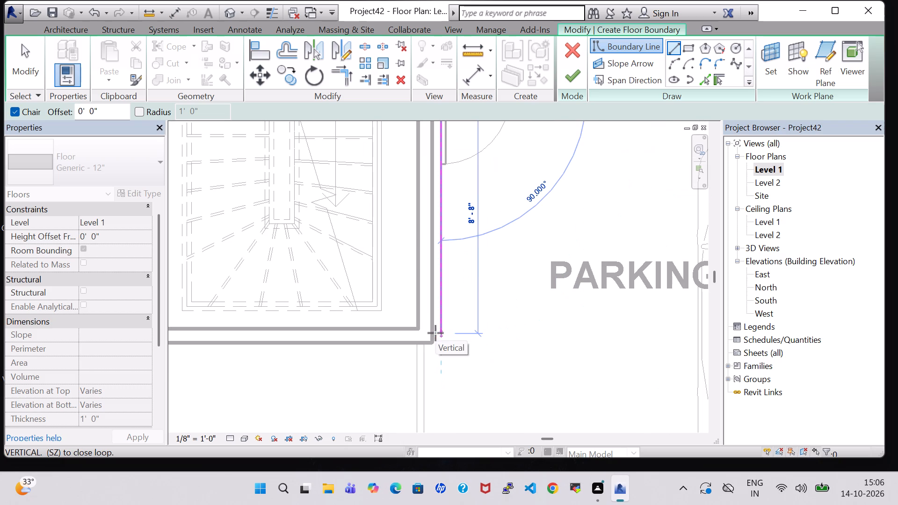
scroll(435, 323, down, 6)
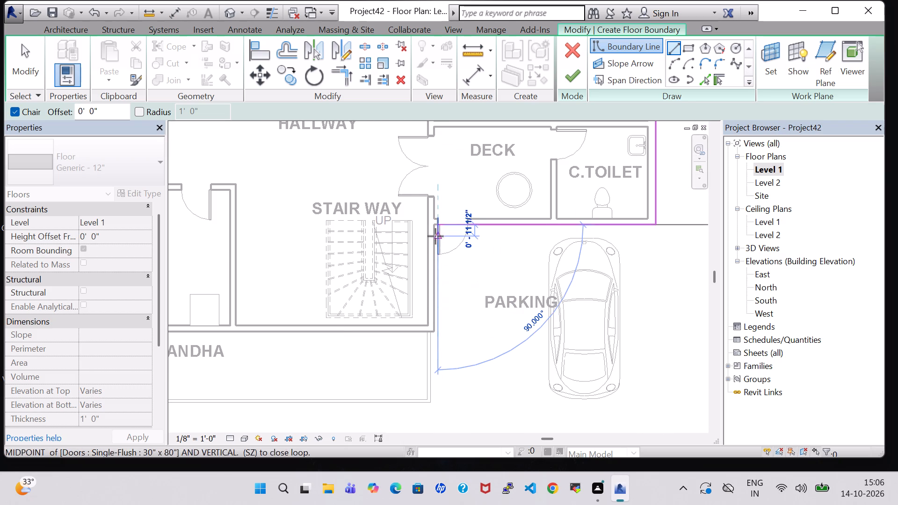
key(Escape)
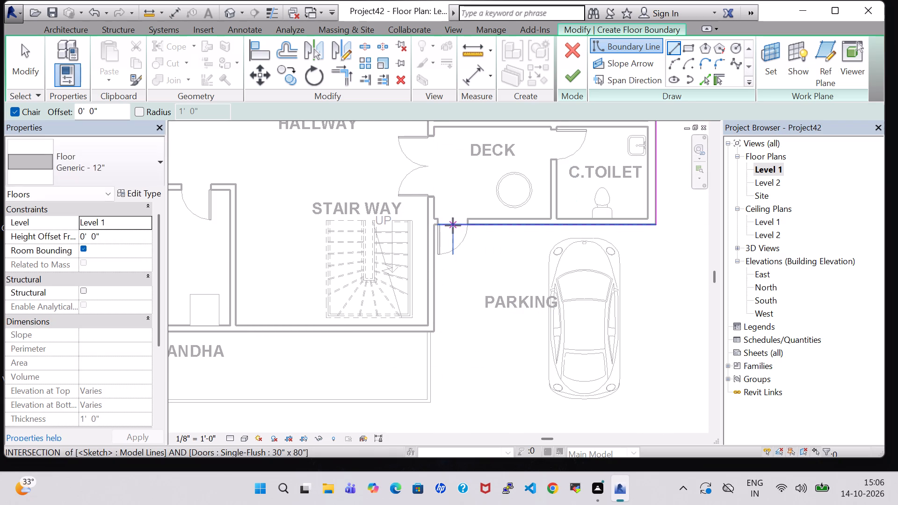
Extend the floor boundary west to the stairway's outer wall face, and south along that wall to the stairway's outer southeast corner.
scroll(433, 225, up, 5)
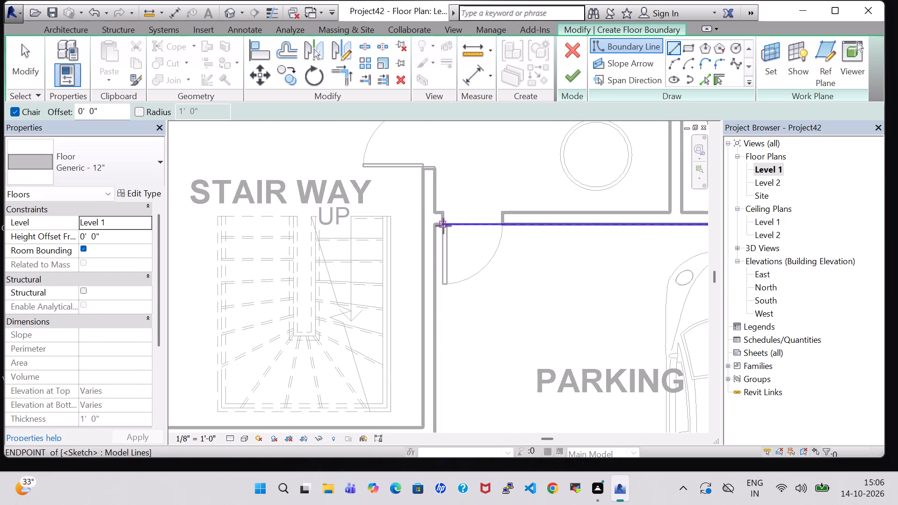
click(443, 226)
click(435, 226)
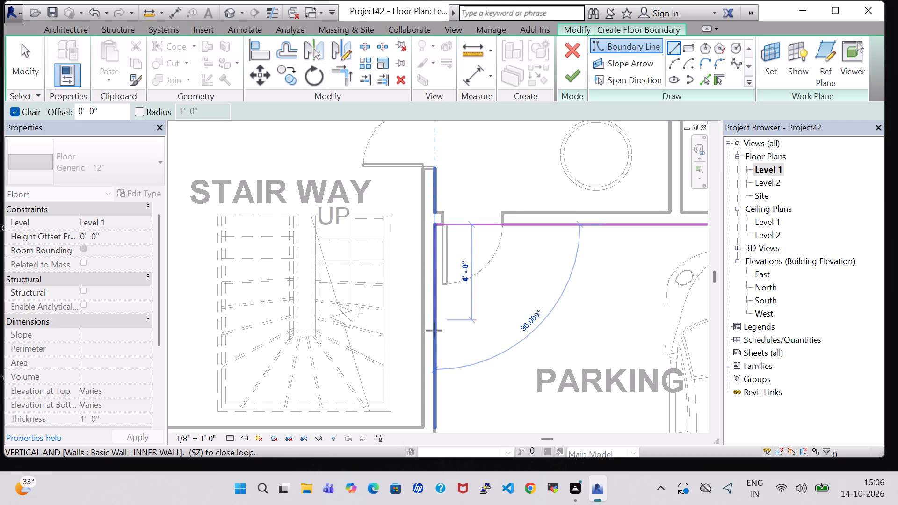
middle_drag(432, 346, 441, 216)
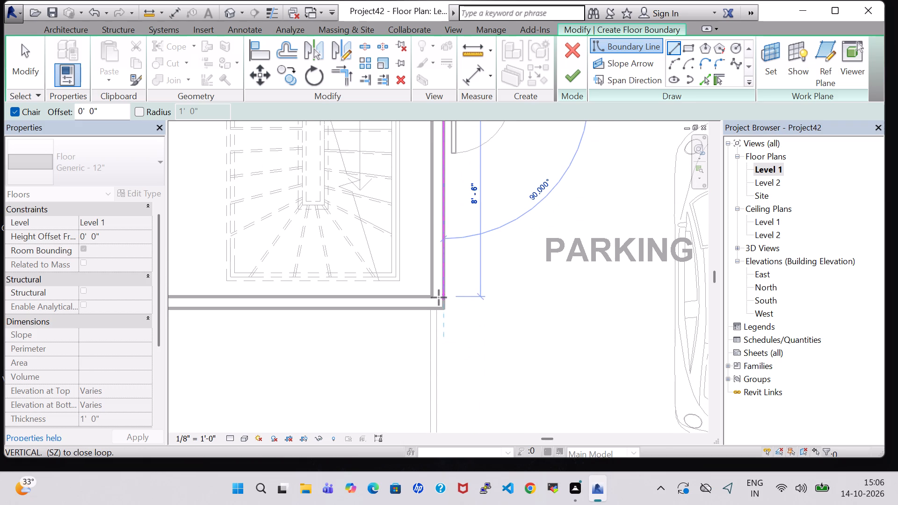
click(441, 307)
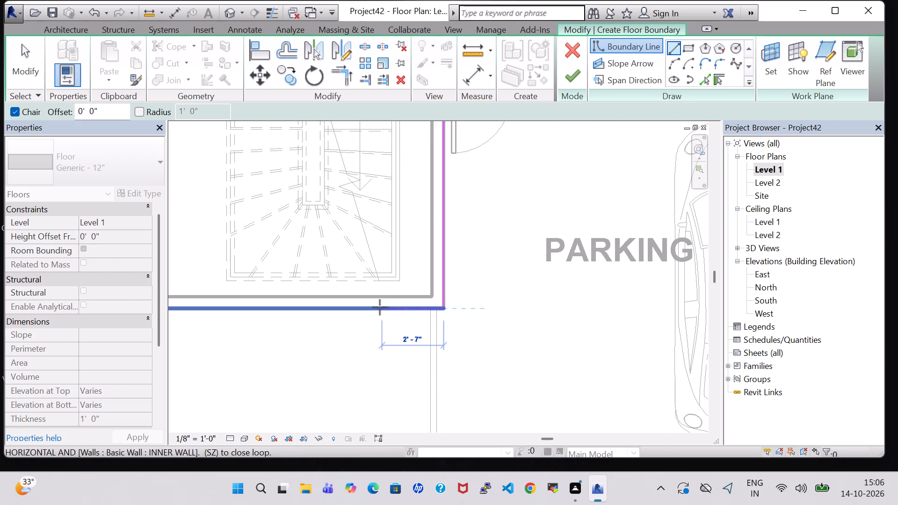
Continue the floor boundary west along the outer wall face beside the VARANDHA to the kitchen's outer southwest corner.
scroll(380, 302, down, 3)
middle_click(380, 303)
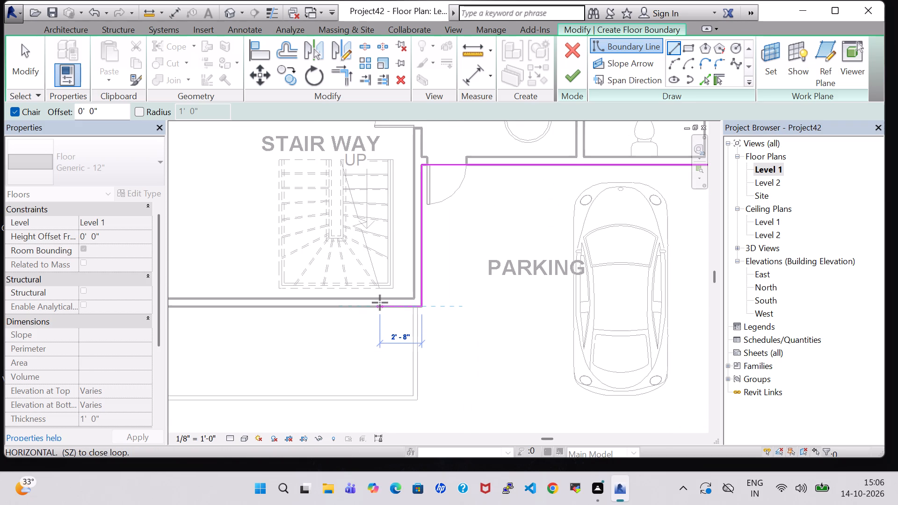
middle_drag(222, 307, 395, 320)
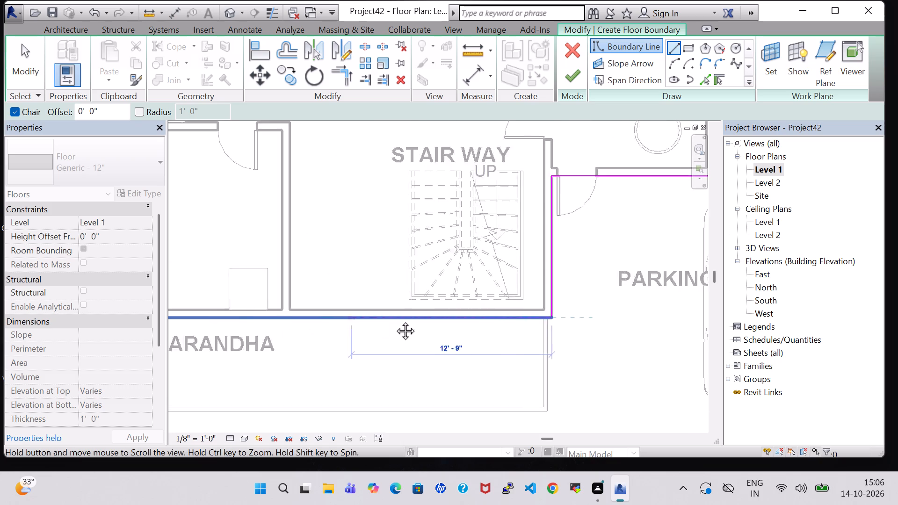
middle_drag(395, 320, 459, 324)
middle_drag(296, 323, 546, 323)
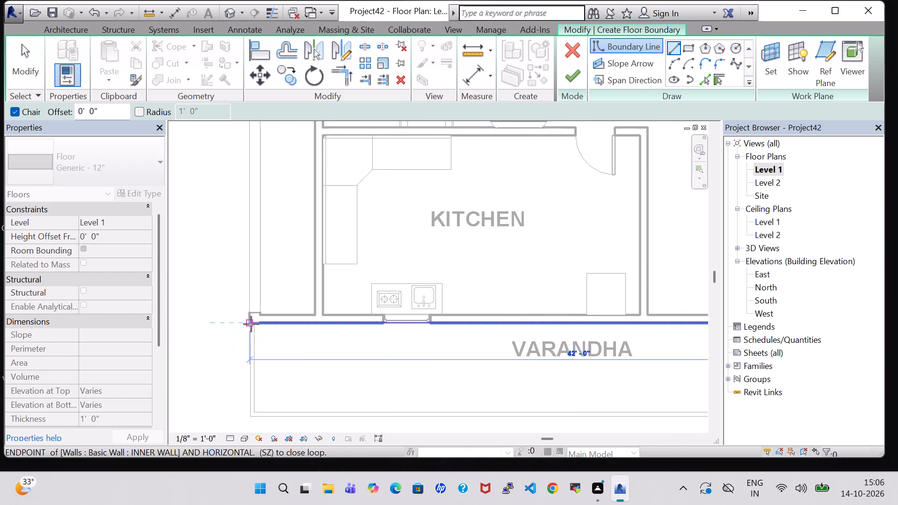
click(315, 318)
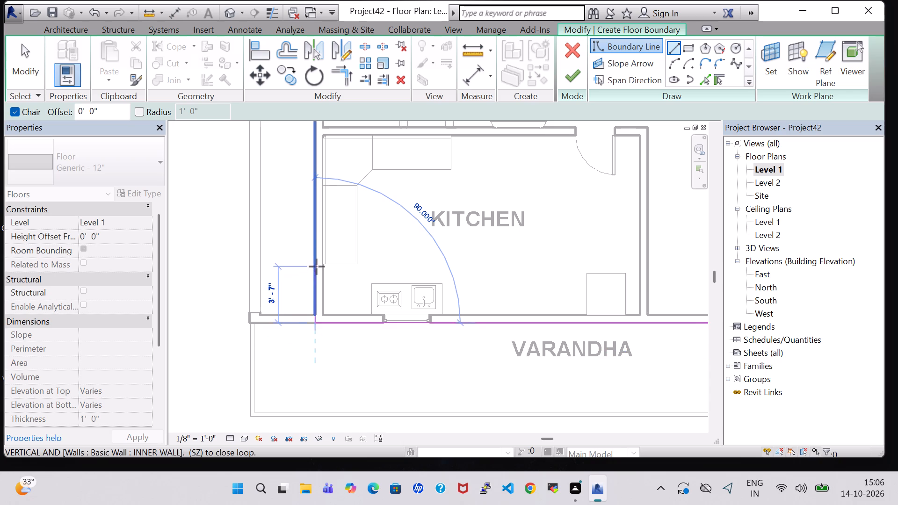
Draw the west boundary line about 63'-6" north along the outer wall face to the north boundary line, and try finishing the sketch.
middle_drag(317, 267, 320, 375)
scroll(317, 267, up, 1)
scroll(323, 213, down, 3)
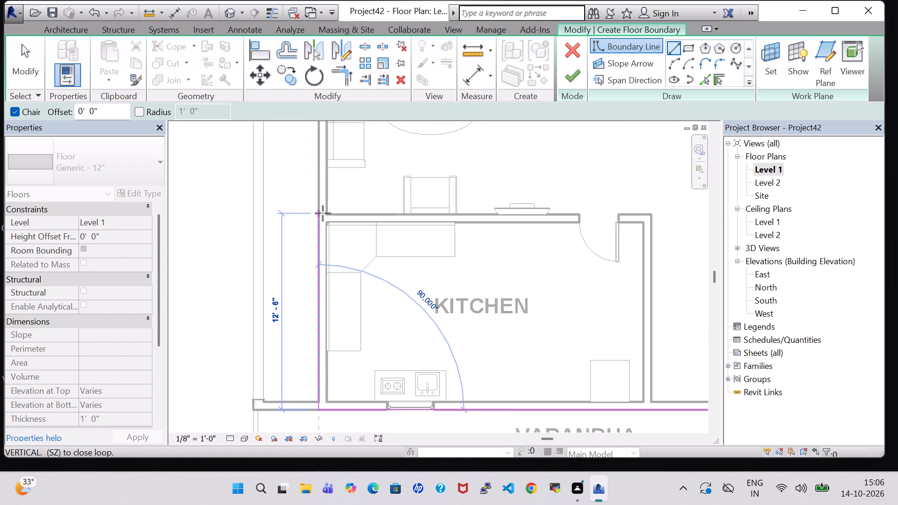
scroll(323, 213, down, 1)
middle_drag(323, 213, 323, 292)
middle_drag(321, 183, 290, 435)
middle_drag(288, 171, 277, 433)
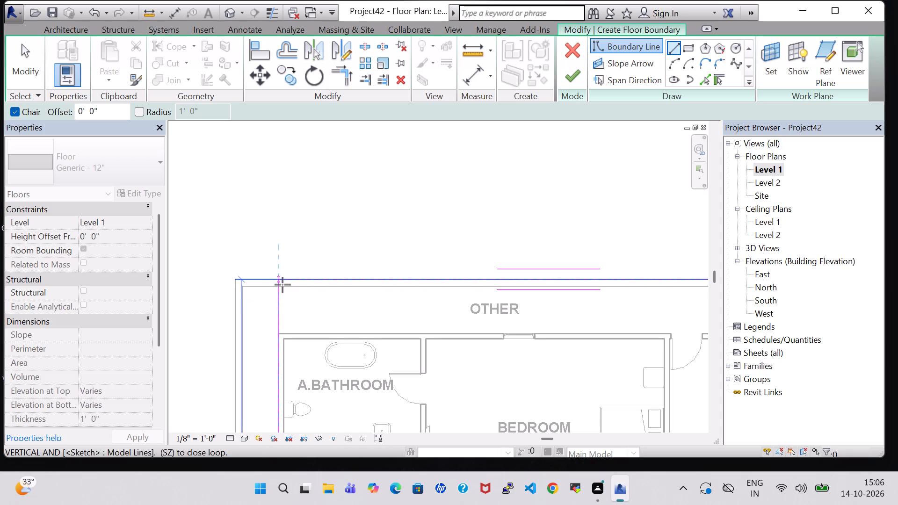
click(282, 283)
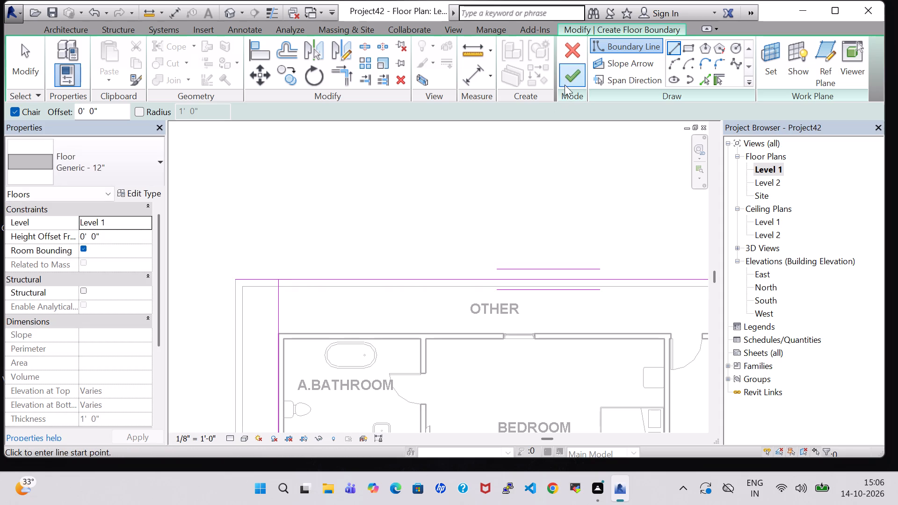
click(565, 77)
click(773, 444)
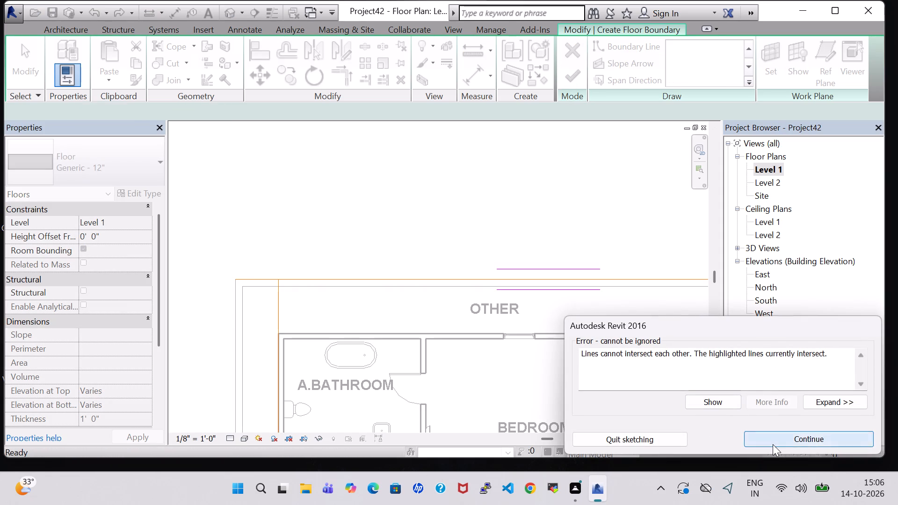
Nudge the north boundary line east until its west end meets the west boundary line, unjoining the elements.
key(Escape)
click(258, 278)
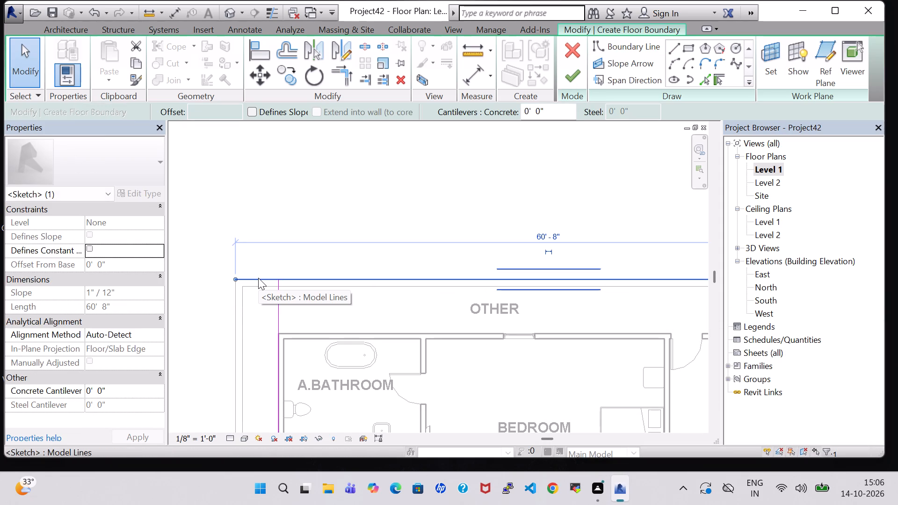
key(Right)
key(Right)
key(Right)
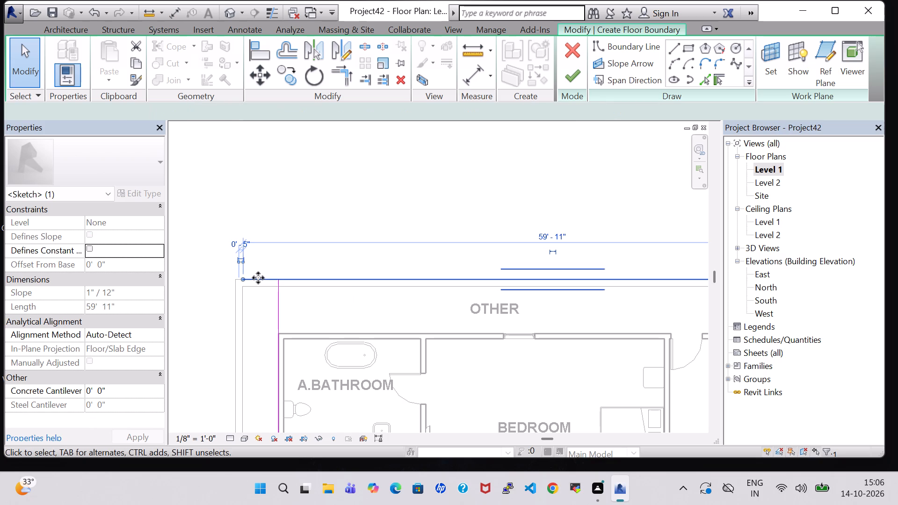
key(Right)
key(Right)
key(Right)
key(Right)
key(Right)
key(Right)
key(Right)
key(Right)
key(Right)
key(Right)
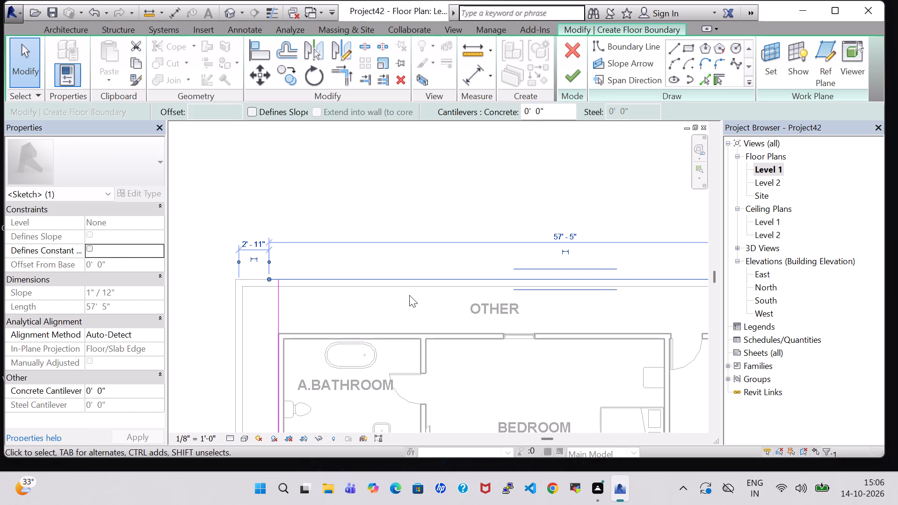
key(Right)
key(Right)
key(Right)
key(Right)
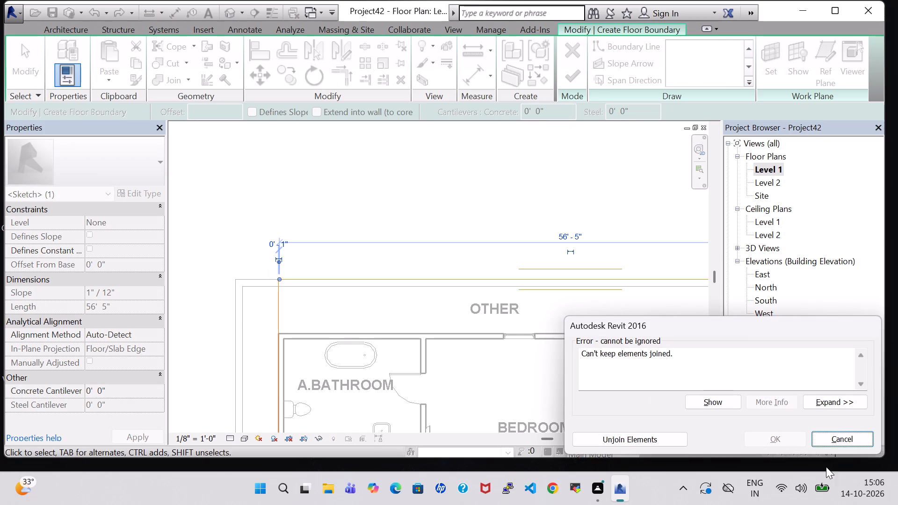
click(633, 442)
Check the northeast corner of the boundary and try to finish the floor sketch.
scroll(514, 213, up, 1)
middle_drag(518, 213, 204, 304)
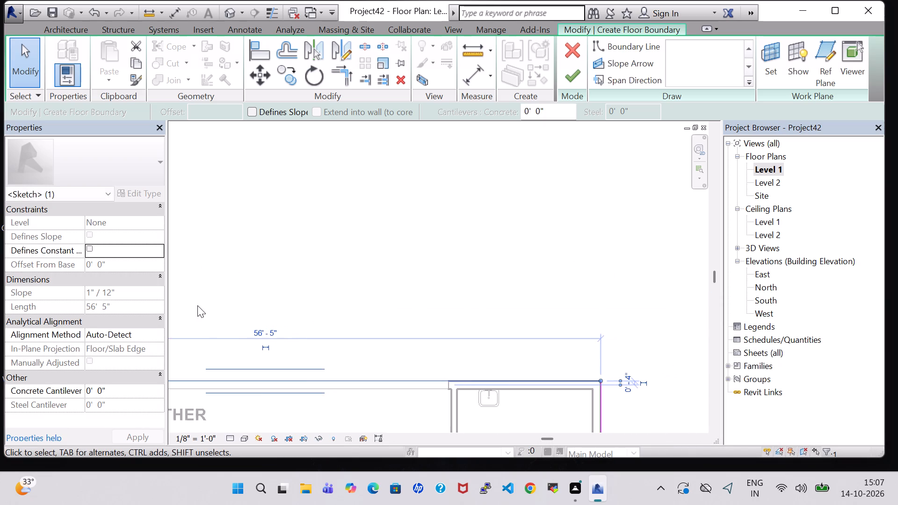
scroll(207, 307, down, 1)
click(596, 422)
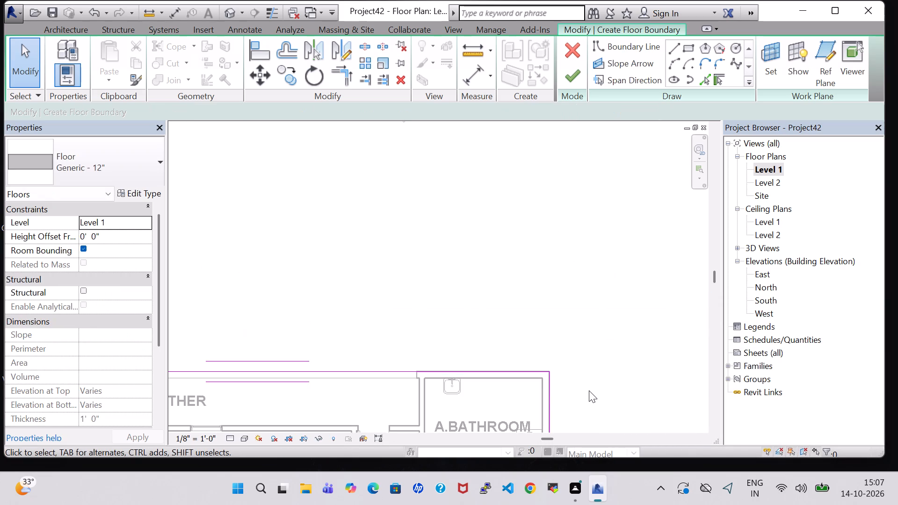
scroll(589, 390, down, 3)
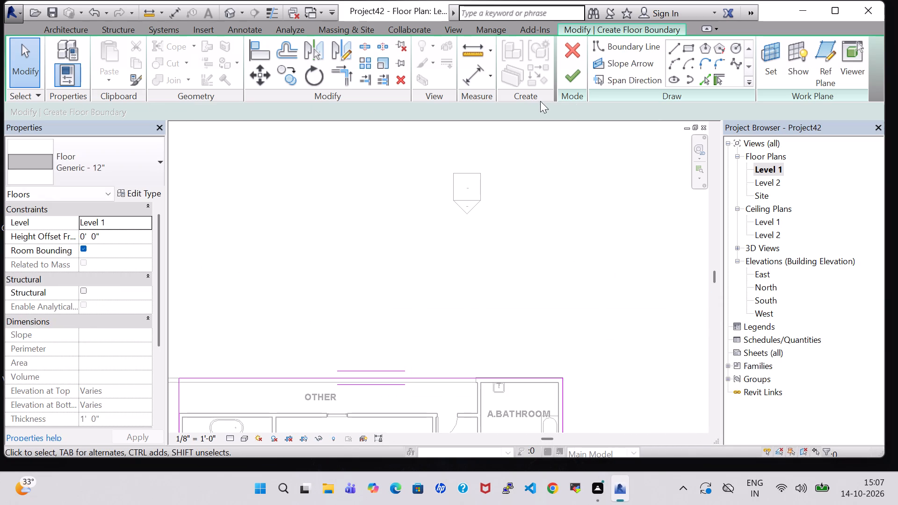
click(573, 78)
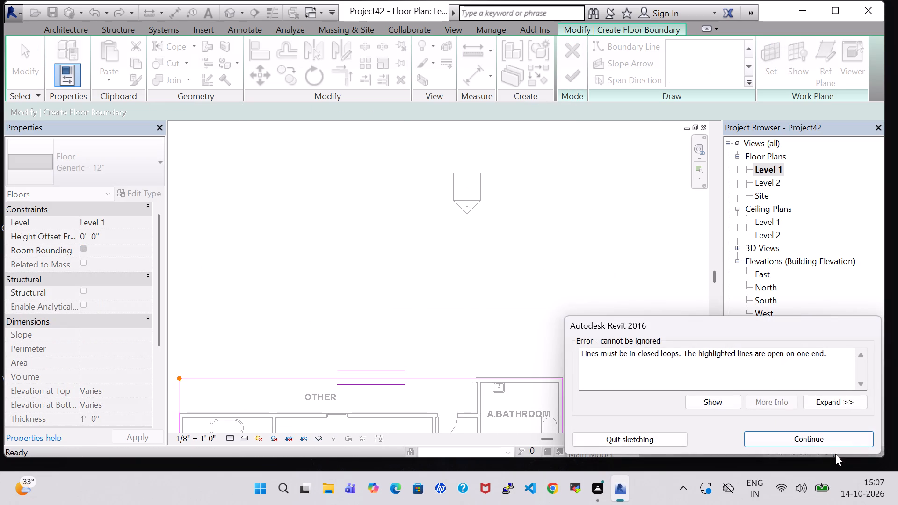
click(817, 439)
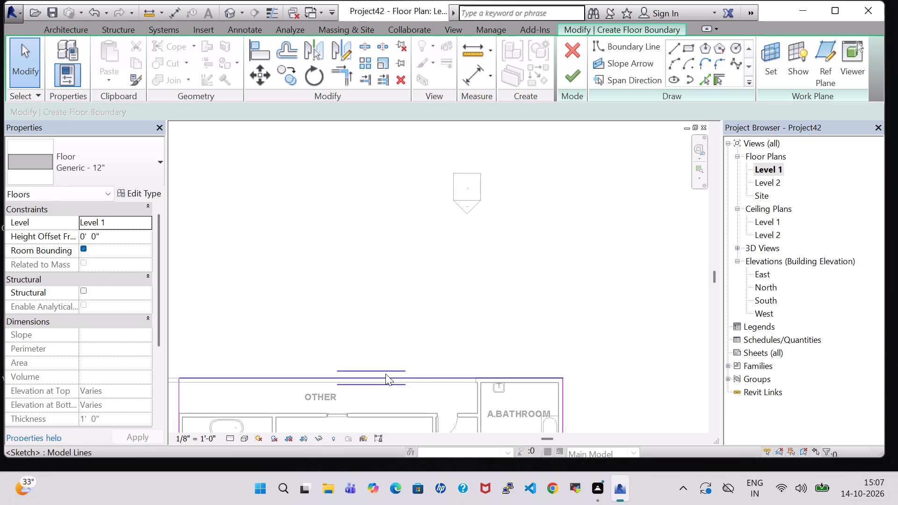
Delete the north boundary line above the OTHER room.
click(385, 374)
key(Delete)
Redraw the north boundary along the bedroom's north wall, about 5'-2" north beside the northeast A.BATHROOM, and east to its outer corner; try finishing.
scroll(385, 374, down, 3)
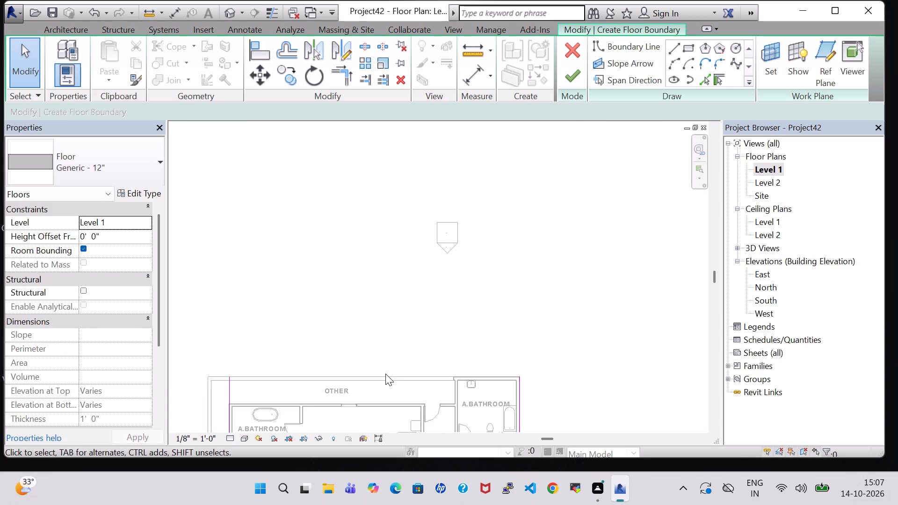
middle_drag(385, 326, 384, 307)
click(674, 49)
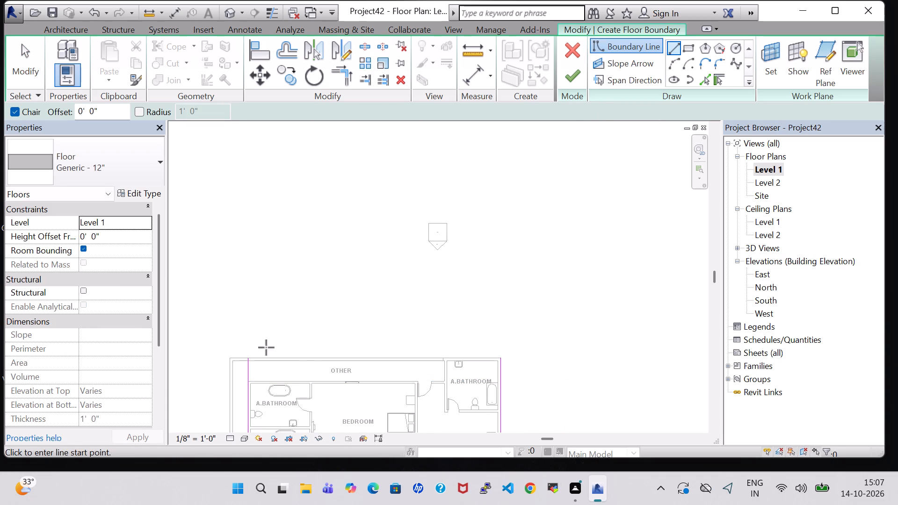
click(250, 382)
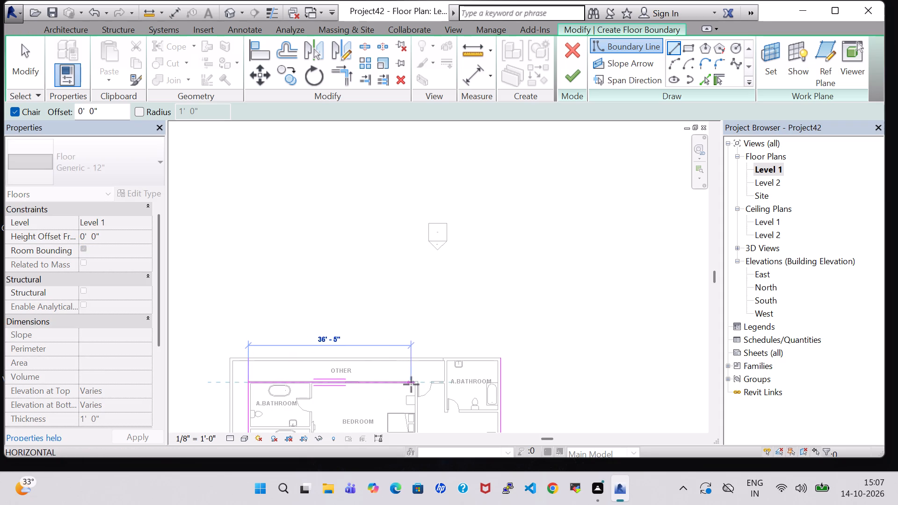
click(446, 382)
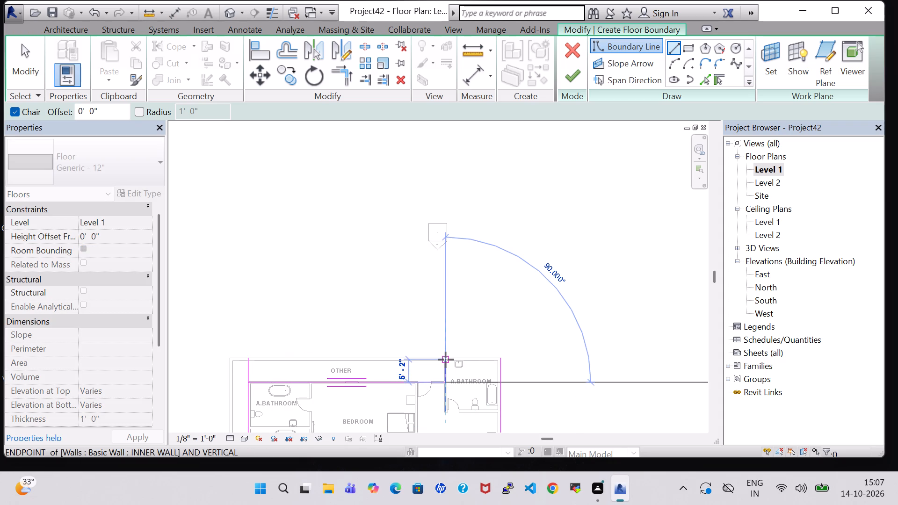
click(446, 360)
click(496, 363)
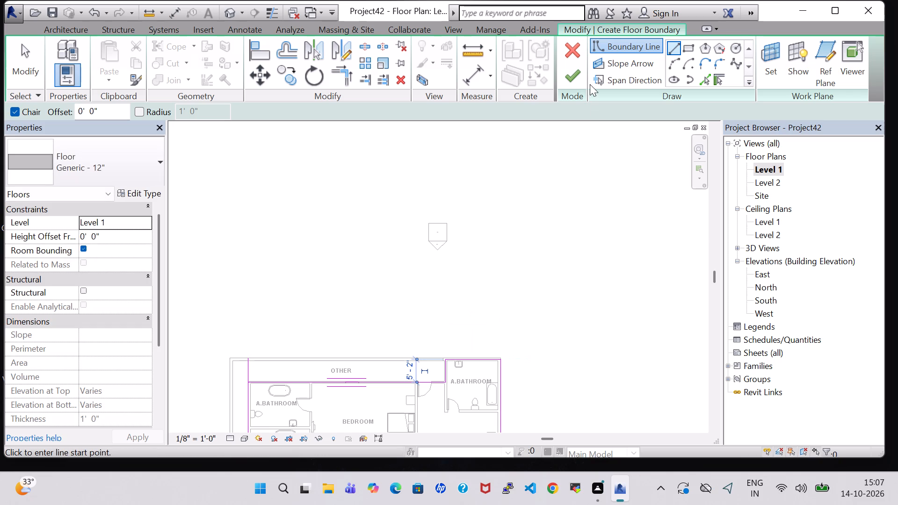
click(573, 77)
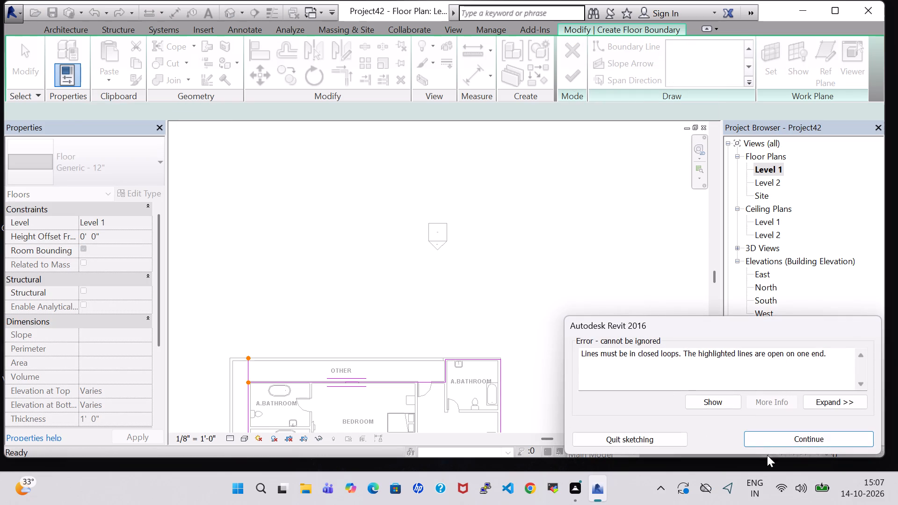
click(768, 446)
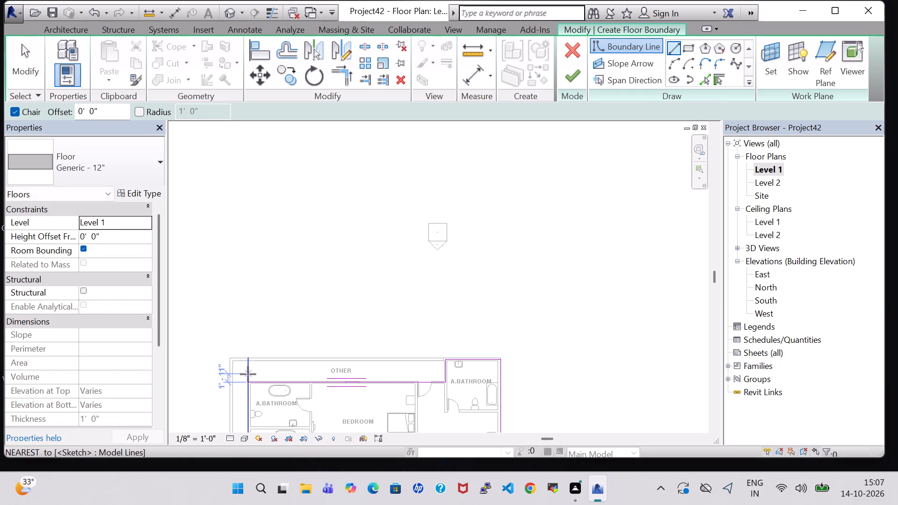
Shorten the west boundary line's north end to meet the new line along the bedroom's north wall, and finish the floor.
key(Escape)
click(249, 375)
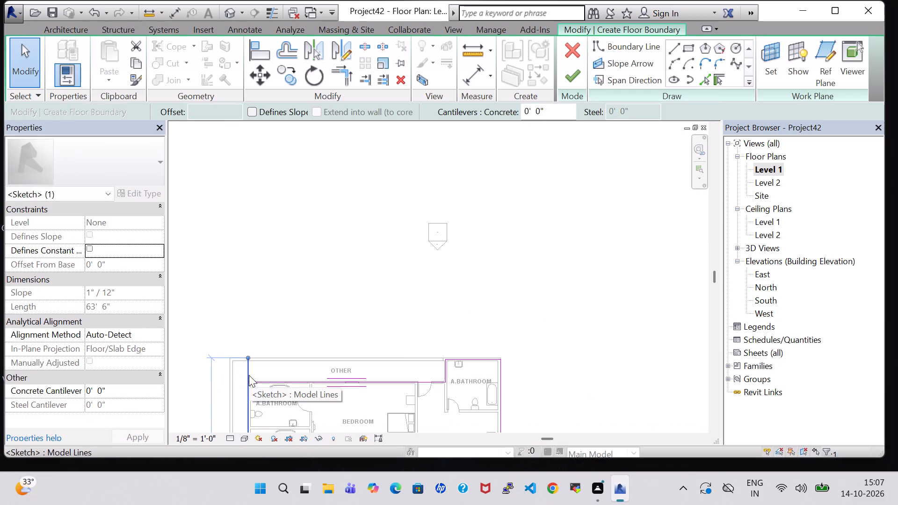
scroll(249, 373, up, 6)
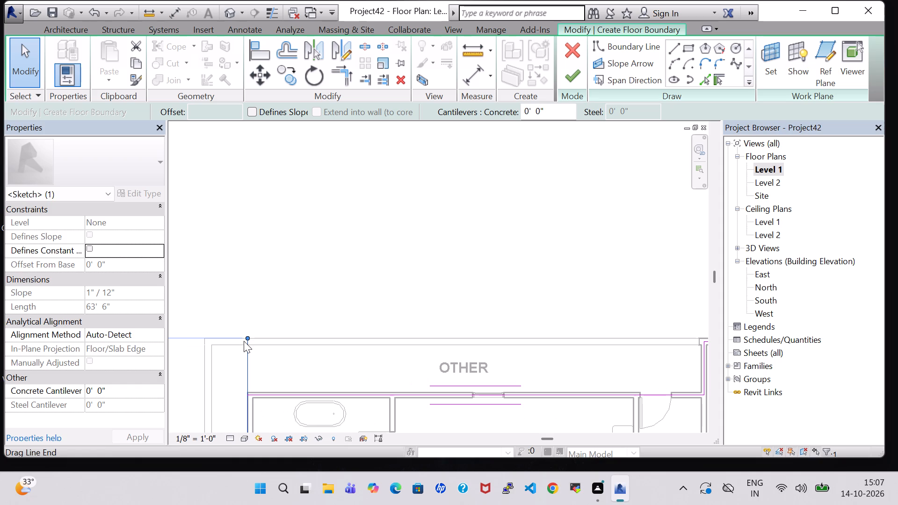
click(247, 337)
drag(247, 337, 252, 383)
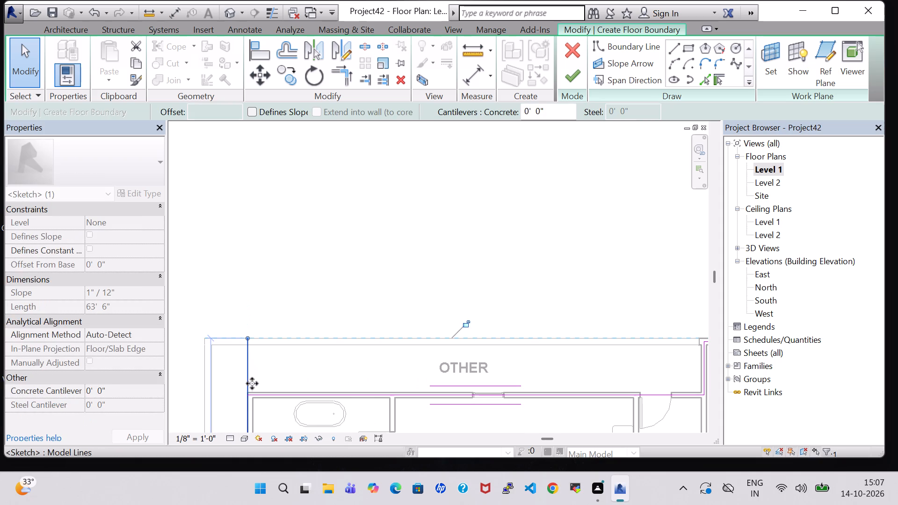
drag(252, 383, 252, 391)
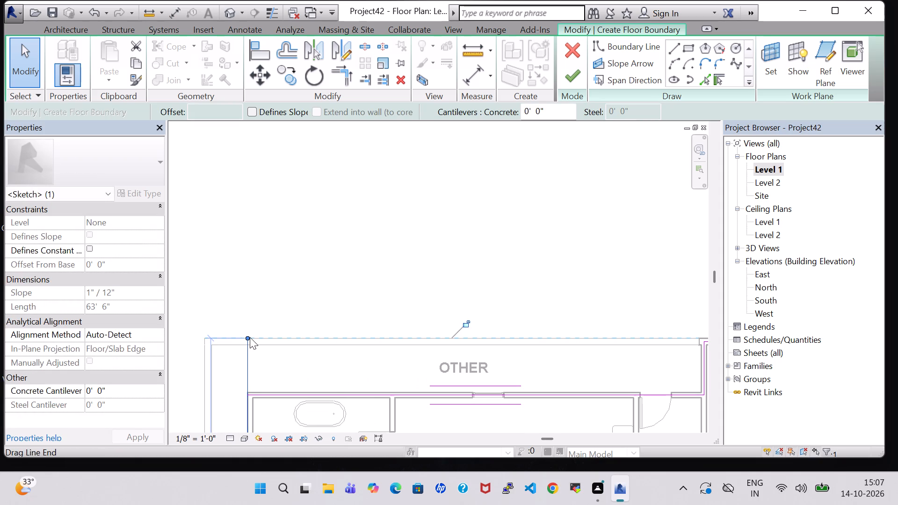
drag(247, 336, 251, 392)
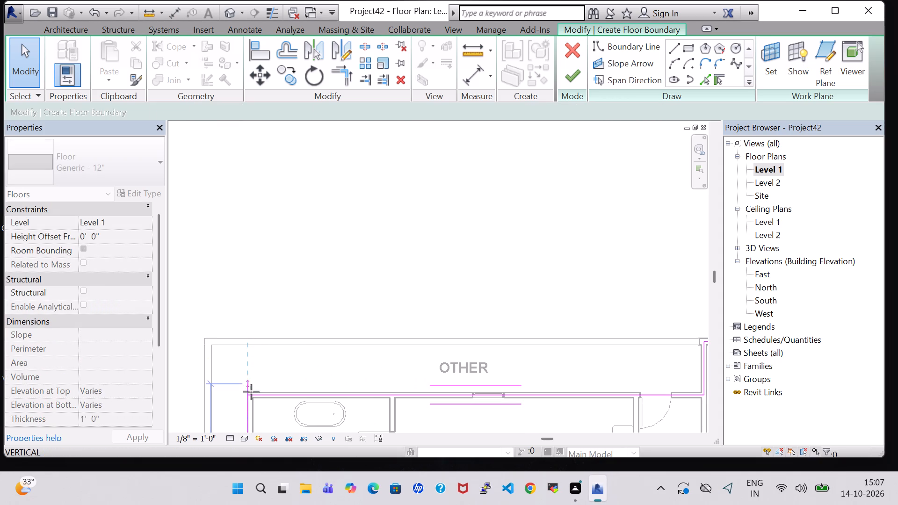
drag(251, 392, 251, 393)
click(572, 83)
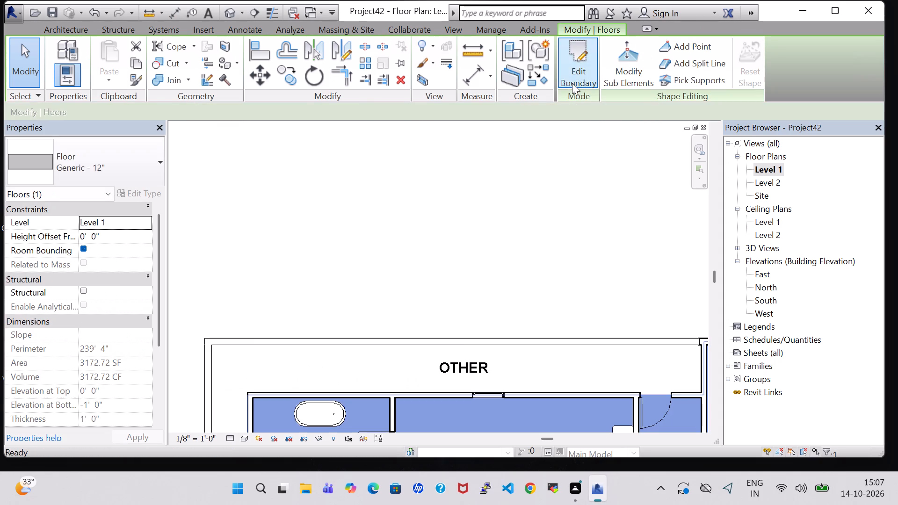
scroll(568, 218, down, 9)
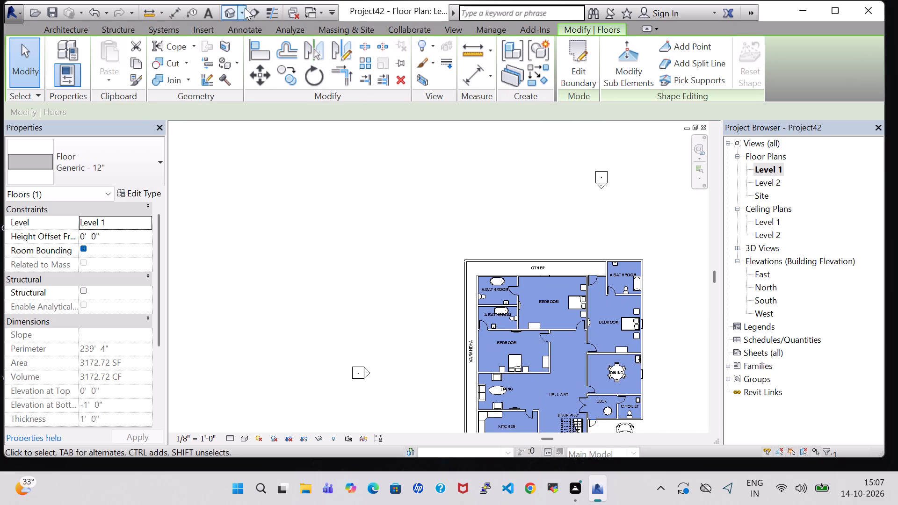
In the 3D view, nudge the Single-Flush 30" x 80" door in the south wall behind the car two increments east.
click(228, 5)
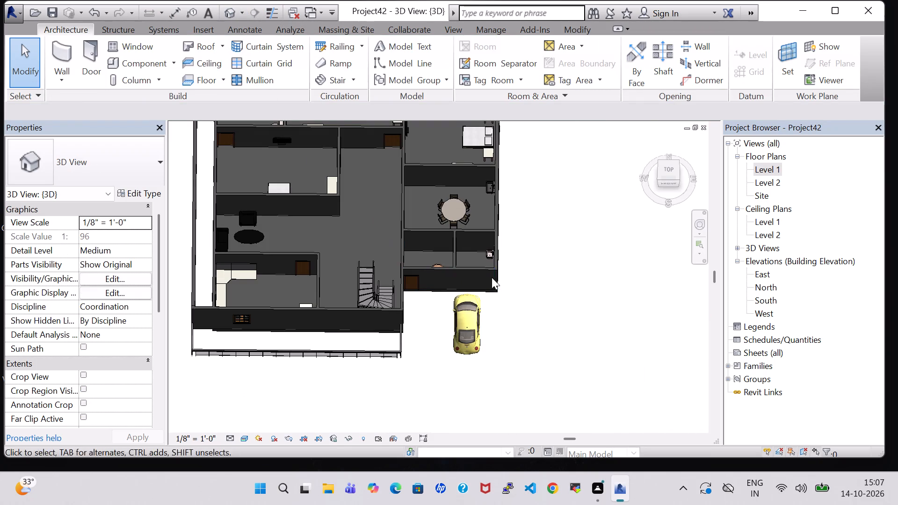
scroll(541, 358, up, 5)
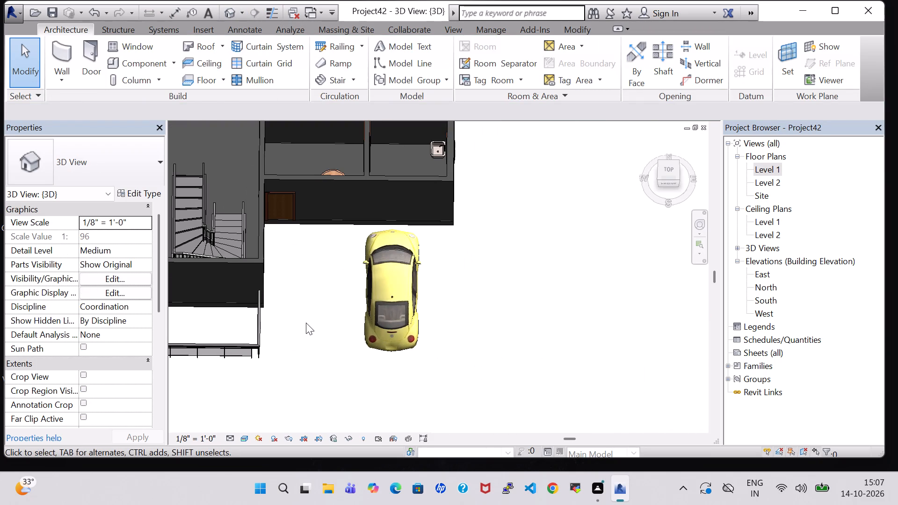
shift+middle_drag(306, 323, 313, 254)
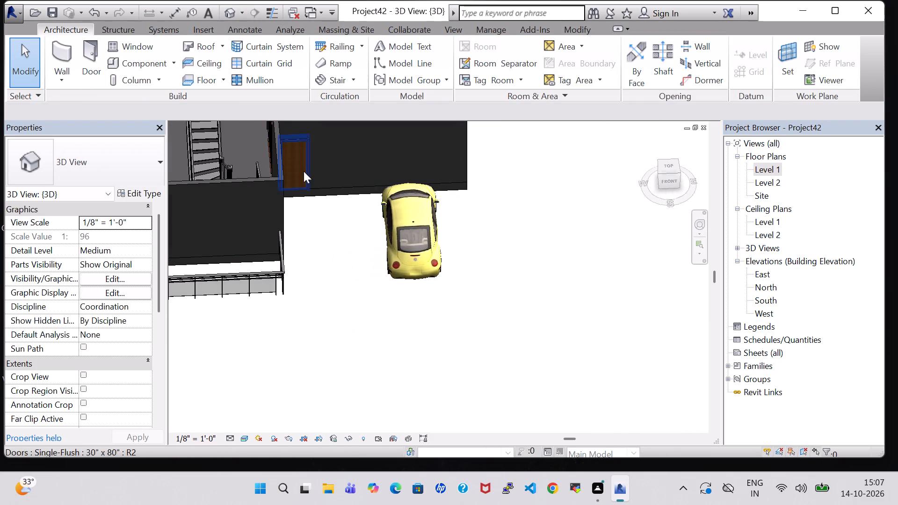
shift+middle_drag(304, 221, 289, 217)
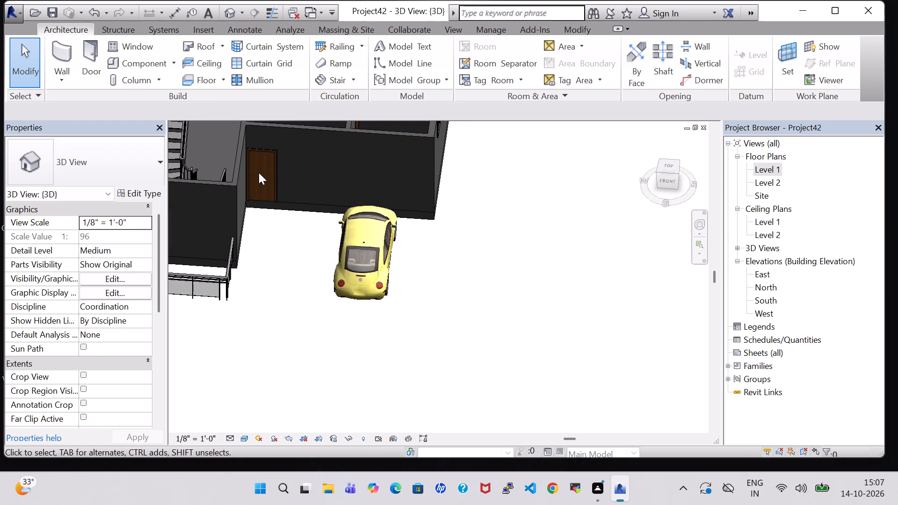
click(273, 178)
key(Right)
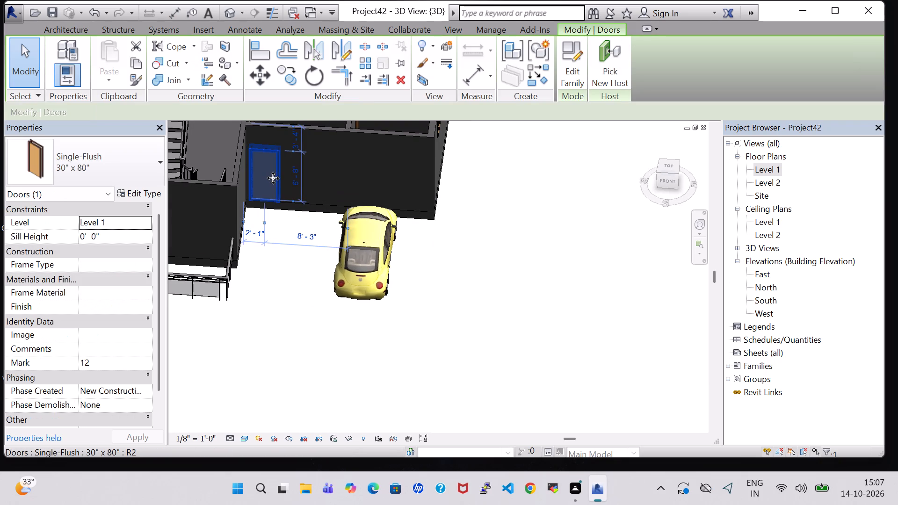
key(Right)
click(514, 225)
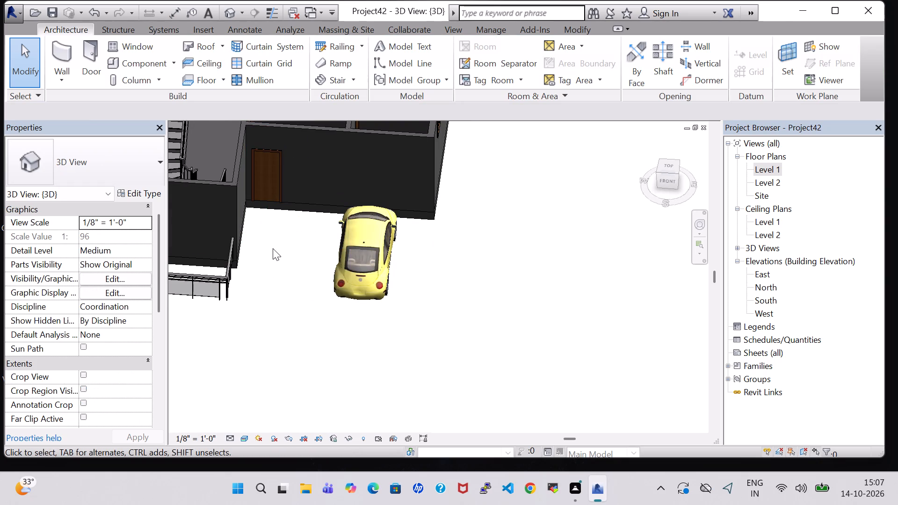
Examine the outer walls and floor edge around the east and south sides of the house in 3D.
shift+scroll(273, 248, up, 1)
shift+middle_drag(273, 248, 282, 312)
middle_drag(293, 274, 253, 240)
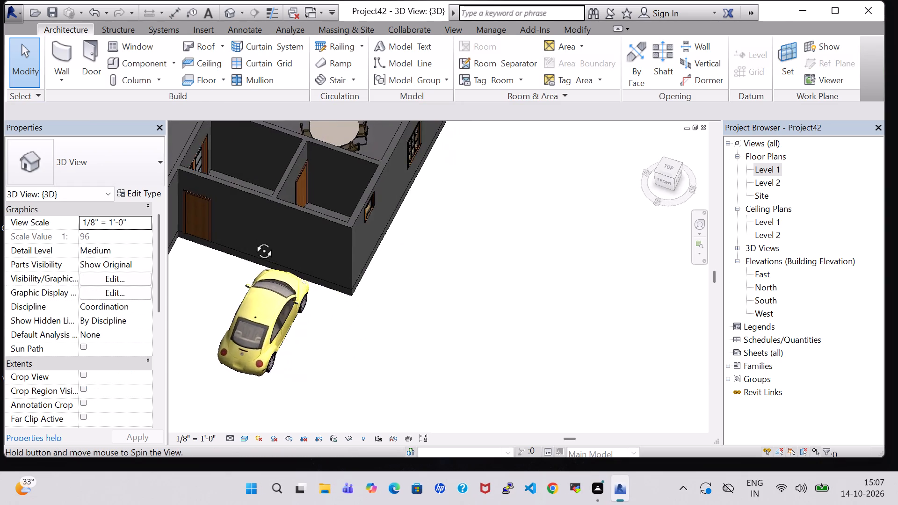
middle_drag(253, 240, 239, 240)
shift+middle_drag(547, 247, 470, 248)
middle_drag(221, 359, 319, 357)
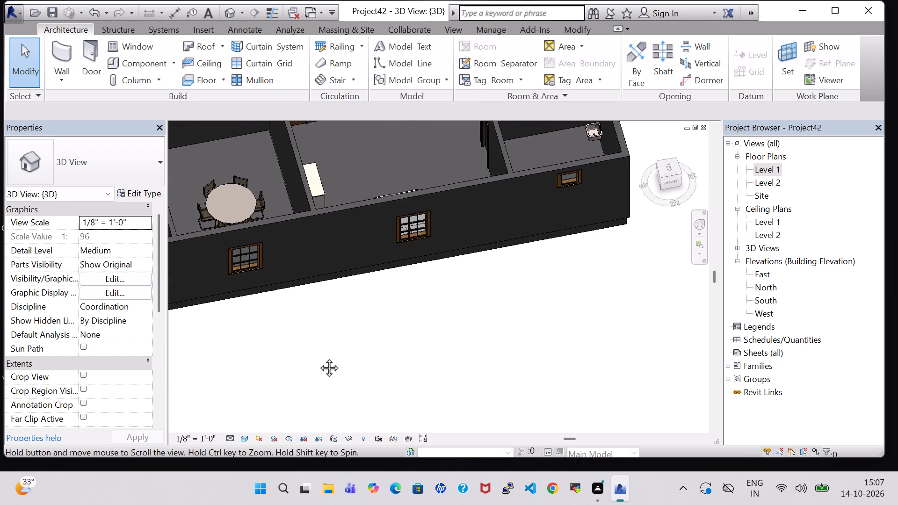
middle_drag(319, 357, 554, 370)
shift+middle_drag(310, 249, 439, 327)
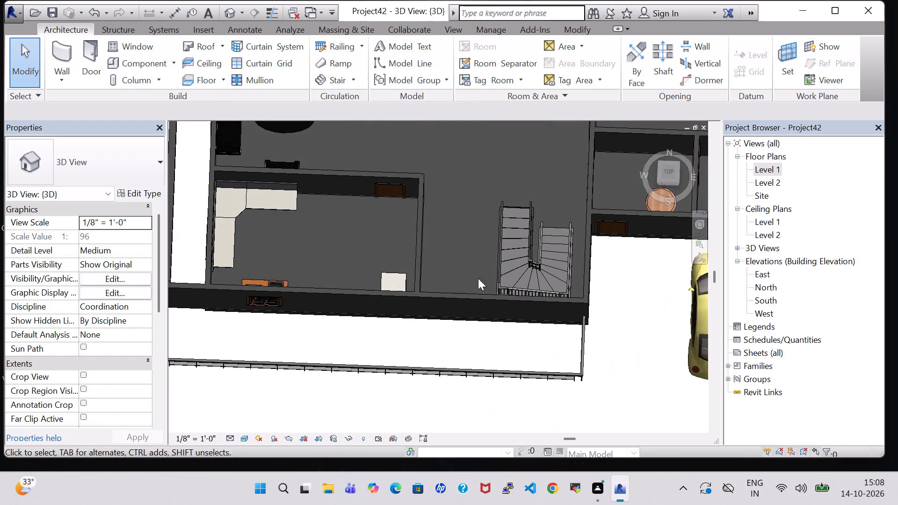
Nudge the 36" round table in the deck room north and slightly east, to about 2'-10" from the partition wall.
middle_drag(591, 308, 476, 333)
click(540, 225)
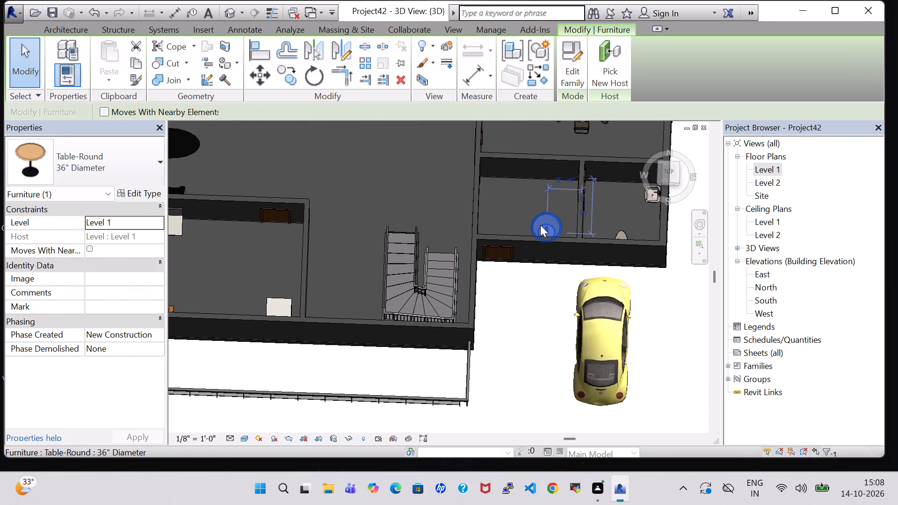
key(Up)
key(Up)
key(Up)
key(Up)
key(Up)
key(Up)
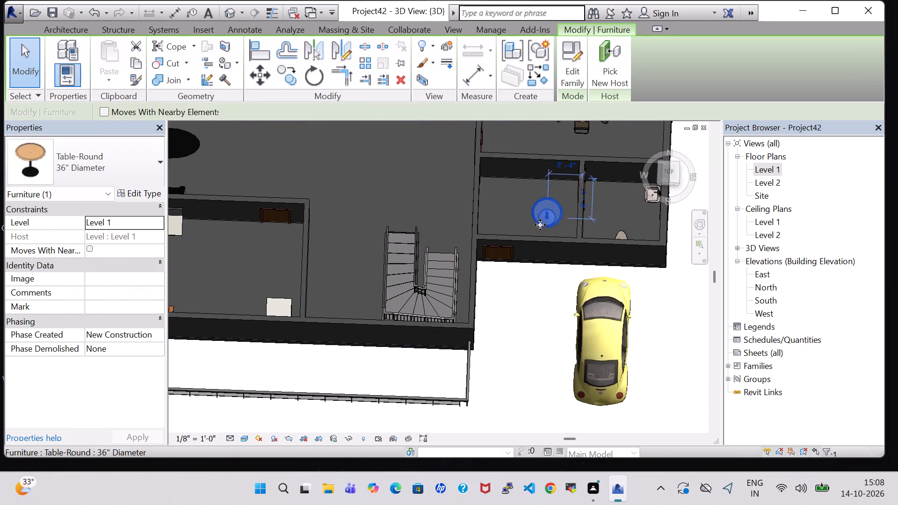
key(Down)
key(Right)
key(Right)
key(Down)
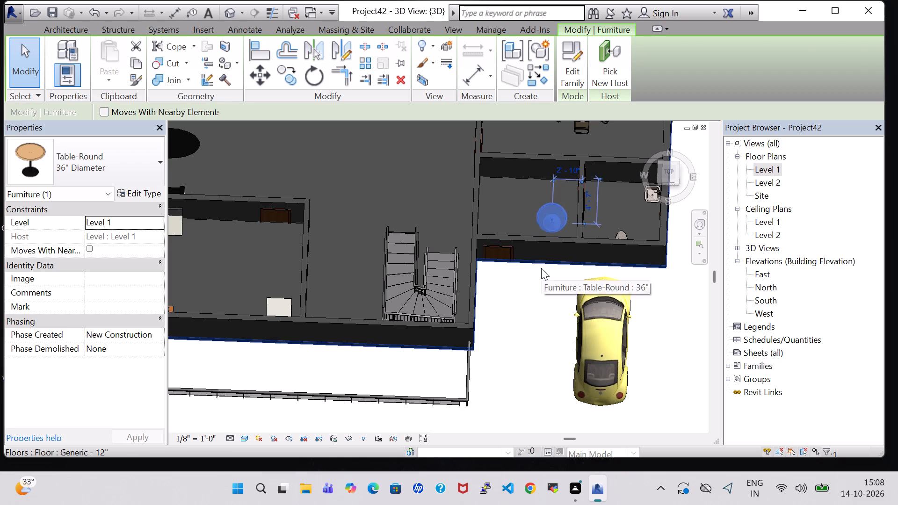
click(541, 277)
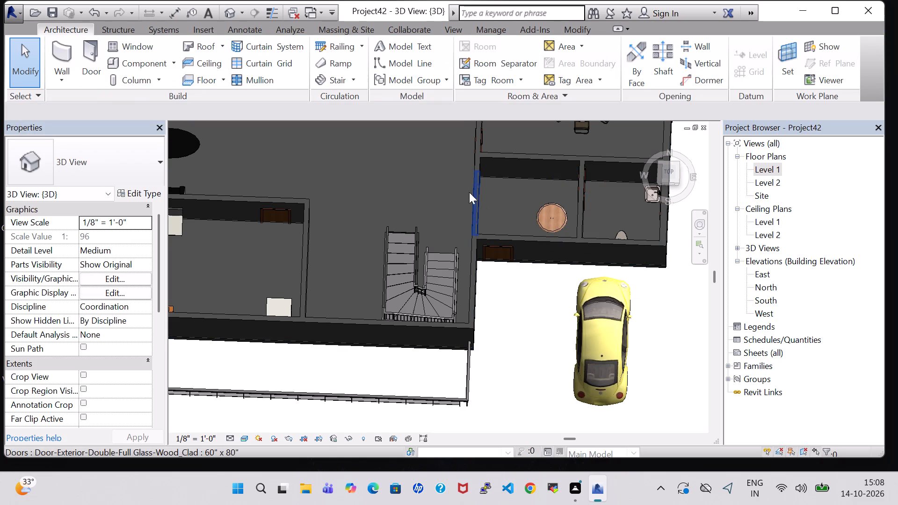
Examine the stair, hallway, kitchen, living area, bedrooms and bathrooms from above, checking the new floor and the furniture layout.
shift+middle_drag(414, 189, 447, 202)
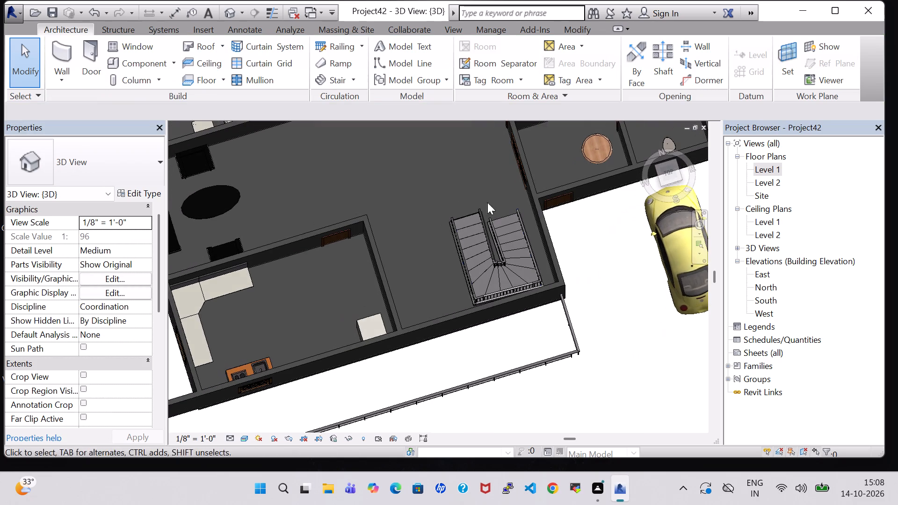
shift+middle_drag(579, 212, 581, 253)
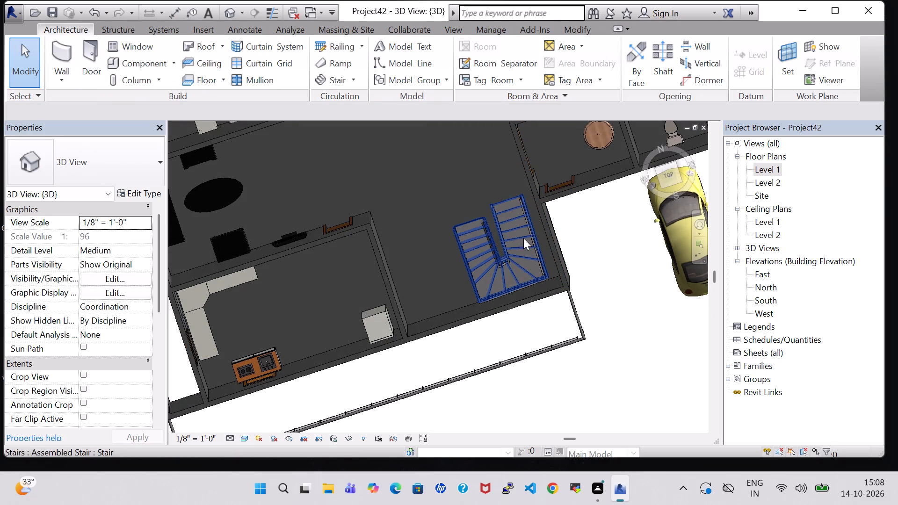
shift+middle_drag(388, 188, 357, 136)
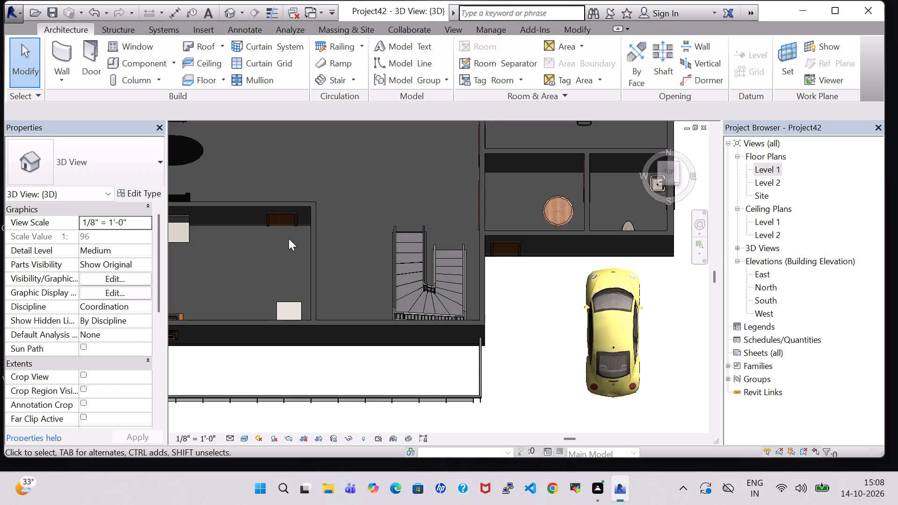
middle_drag(229, 270, 327, 303)
scroll(230, 271, up, 1)
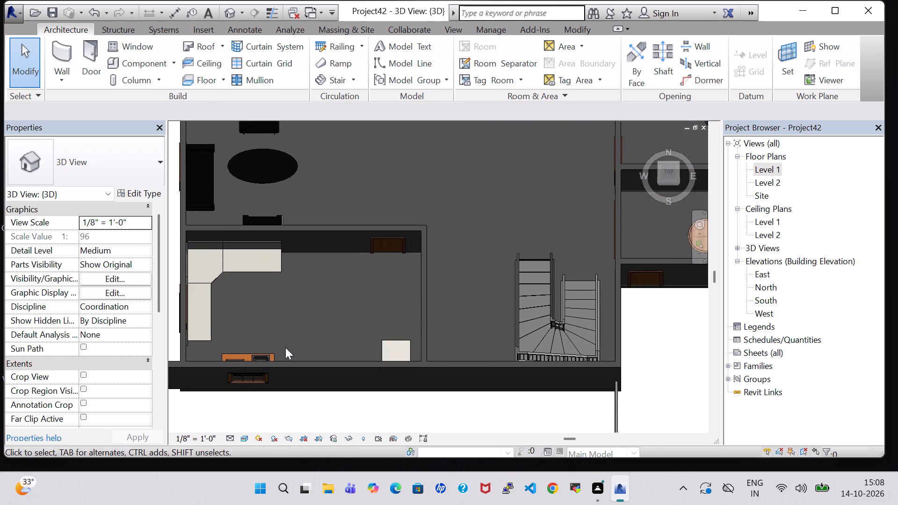
shift+middle_drag(398, 151, 402, 239)
middle_drag(421, 168, 395, 377)
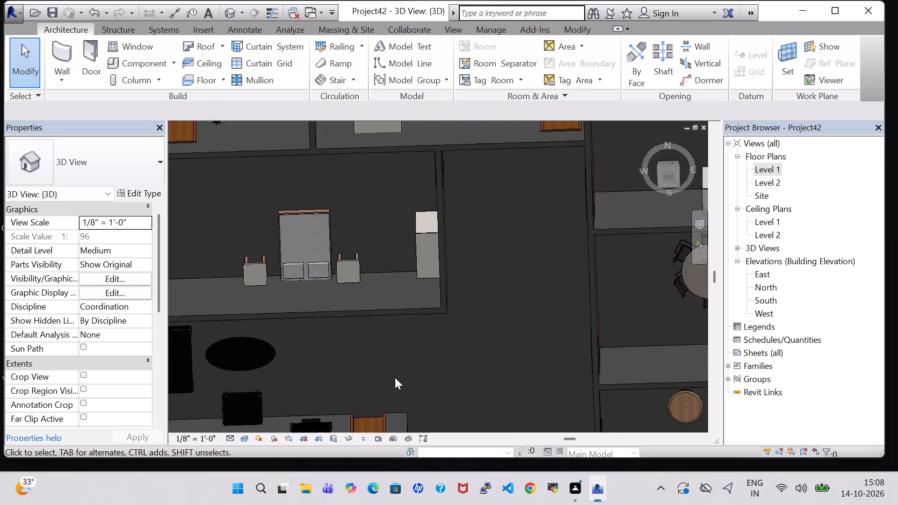
scroll(395, 377, up, 1)
shift+middle_drag(395, 377, 384, 310)
scroll(497, 280, down, 4)
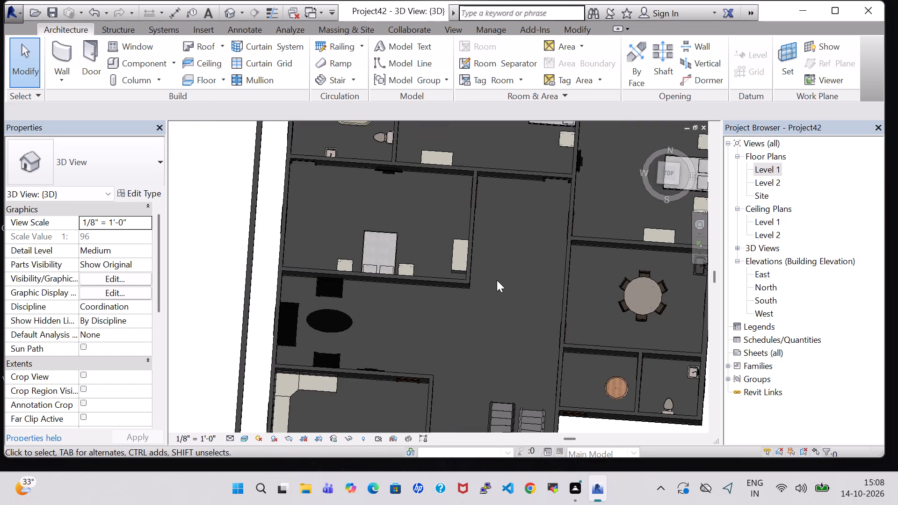
scroll(497, 280, down, 1)
middle_drag(497, 280, 453, 279)
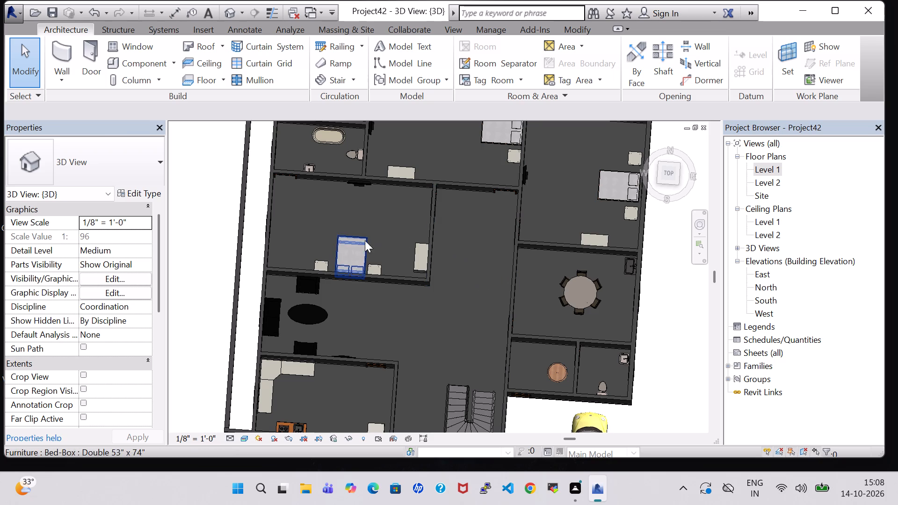
middle_drag(466, 238, 473, 292)
scroll(422, 204, up, 1)
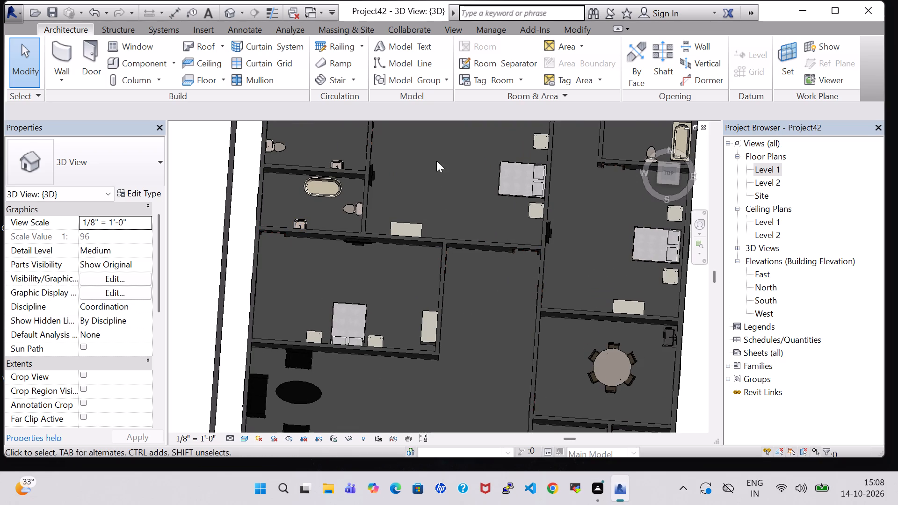
middle_drag(406, 171, 411, 236)
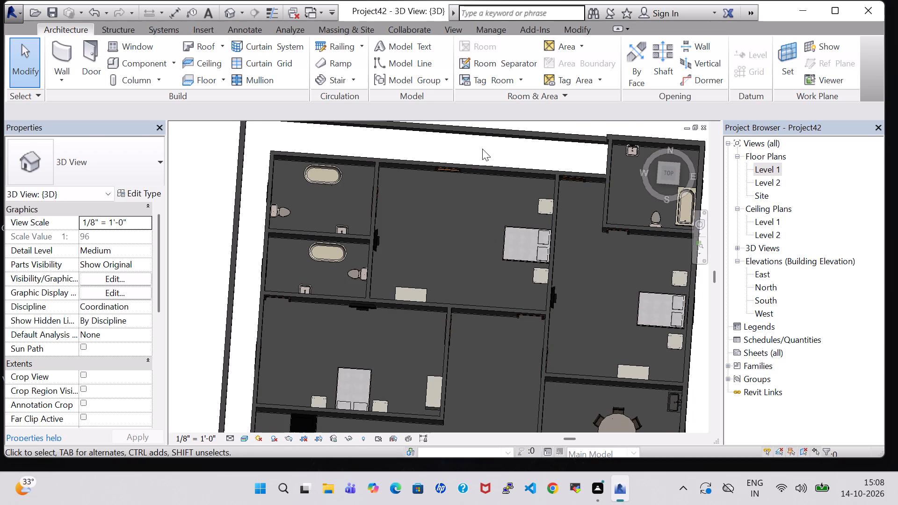
scroll(413, 229, down, 4)
middle_drag(413, 229, 413, 218)
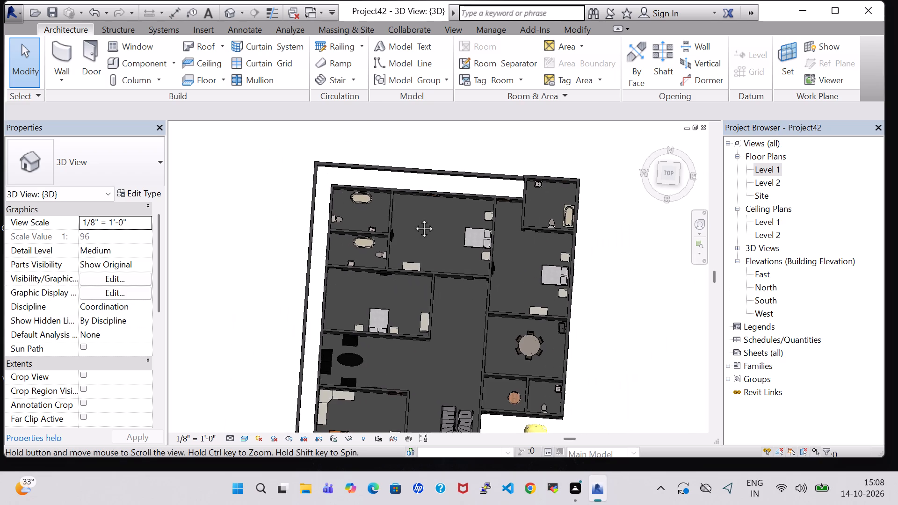
middle_drag(413, 218, 422, 198)
middle_drag(422, 189, 423, 175)
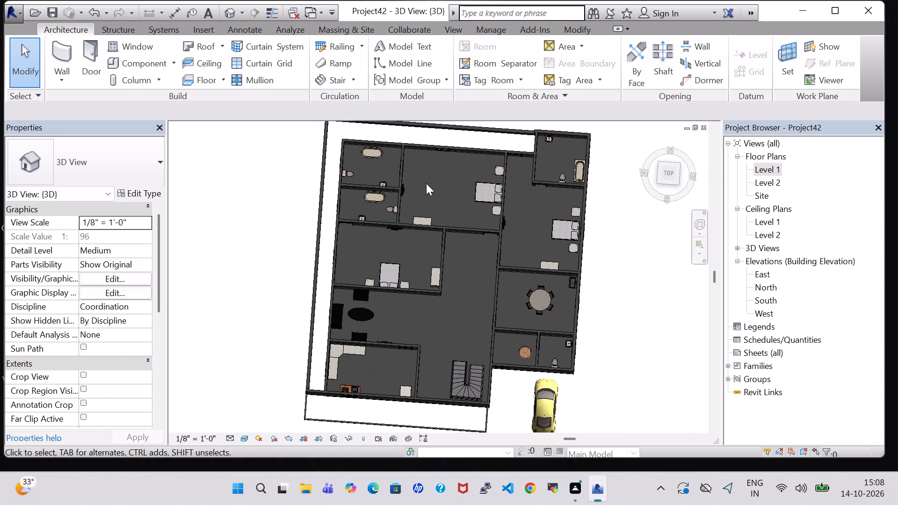
Inspect the south INNER WALL by the kitchen, the veranda strip and the railing in front of it.
scroll(382, 328, up, 4)
middle_drag(364, 368, 408, 223)
scroll(364, 368, up, 1)
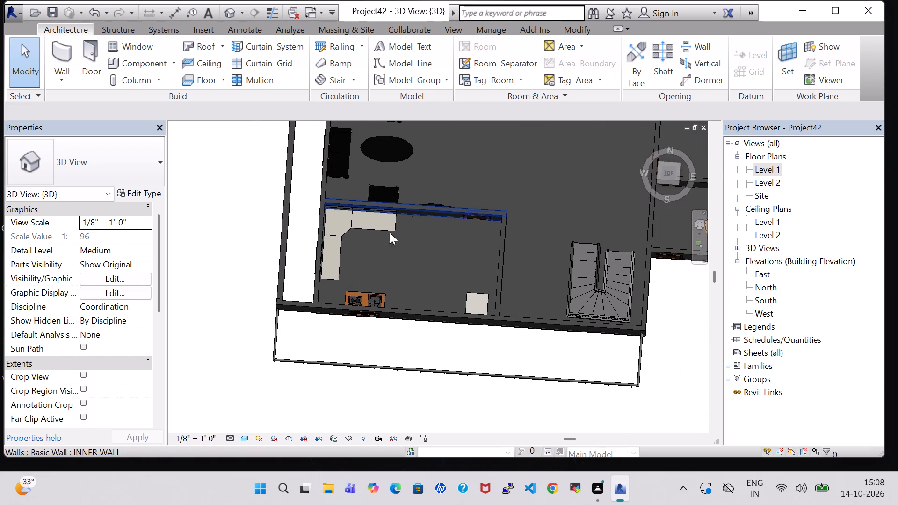
click(290, 308)
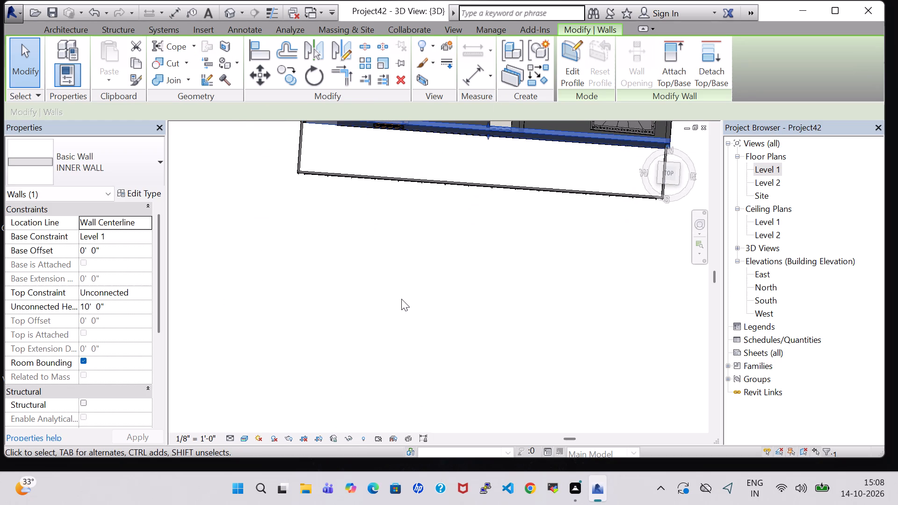
middle_drag(387, 227, 409, 339)
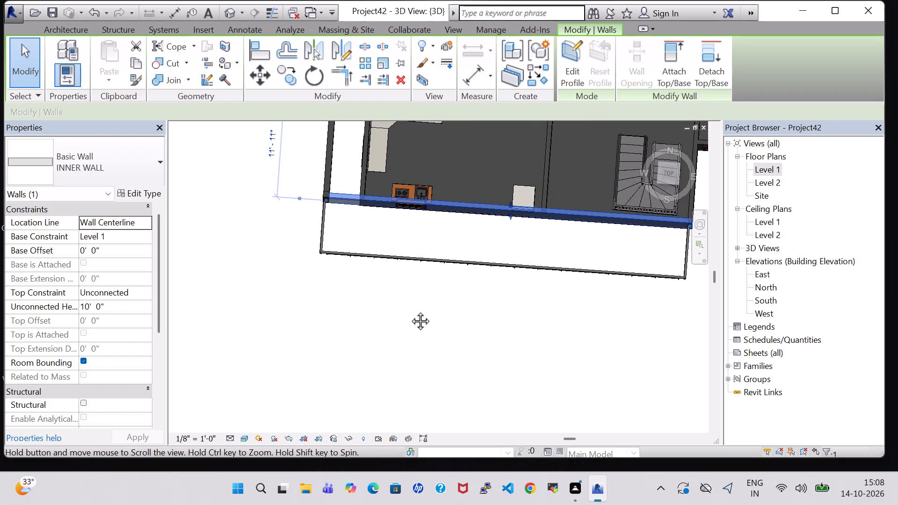
middle_drag(375, 333, 398, 236)
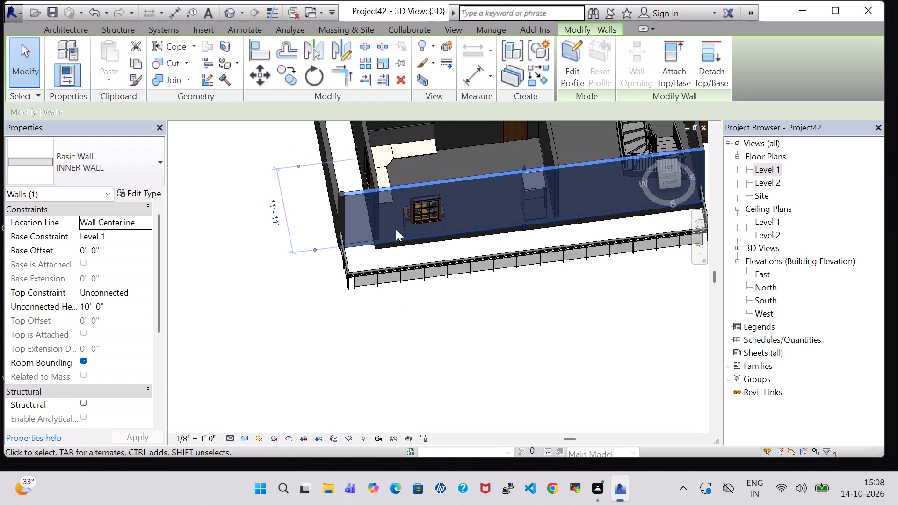
shift+middle_drag(423, 349, 426, 278)
click(446, 328)
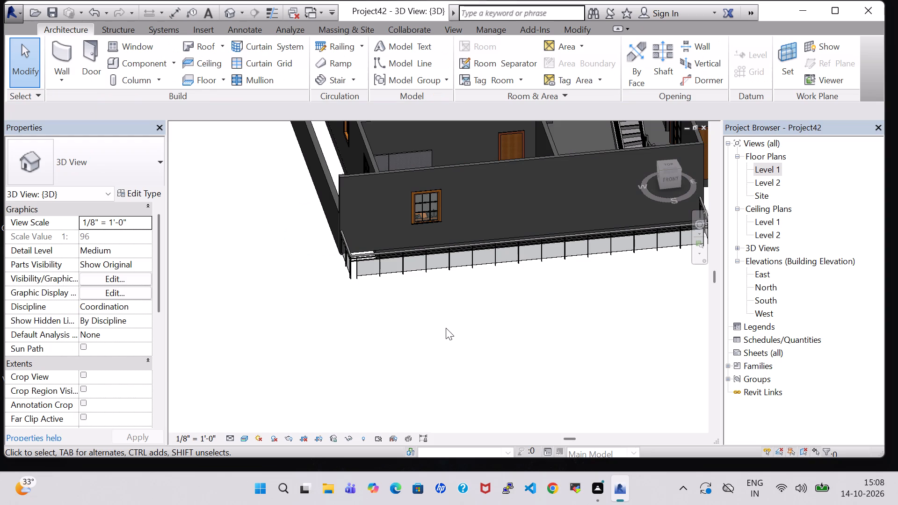
Set the unconnected height of the low Generic - 8" wall along the west side of the veranda to 6'-0".
scroll(446, 328, down, 2)
middle_drag(446, 328, 390, 339)
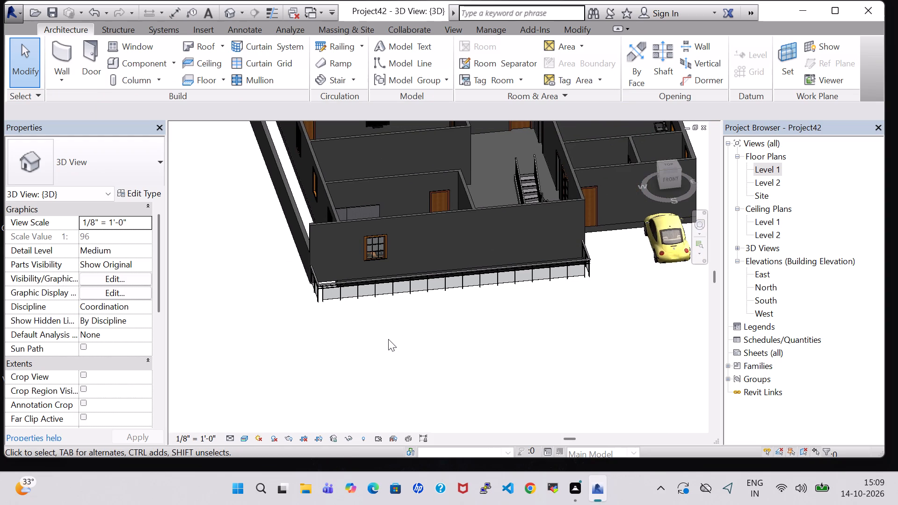
shift+middle_drag(388, 339, 388, 283)
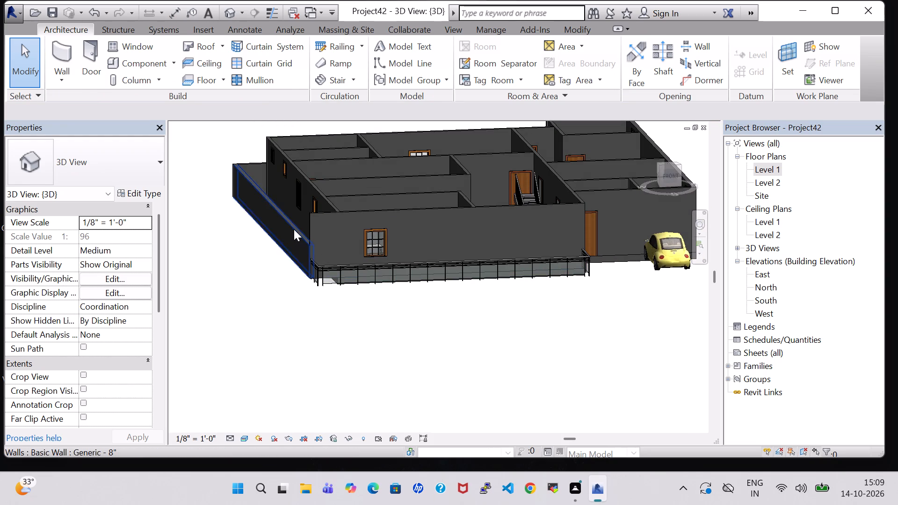
click(294, 229)
click(87, 303)
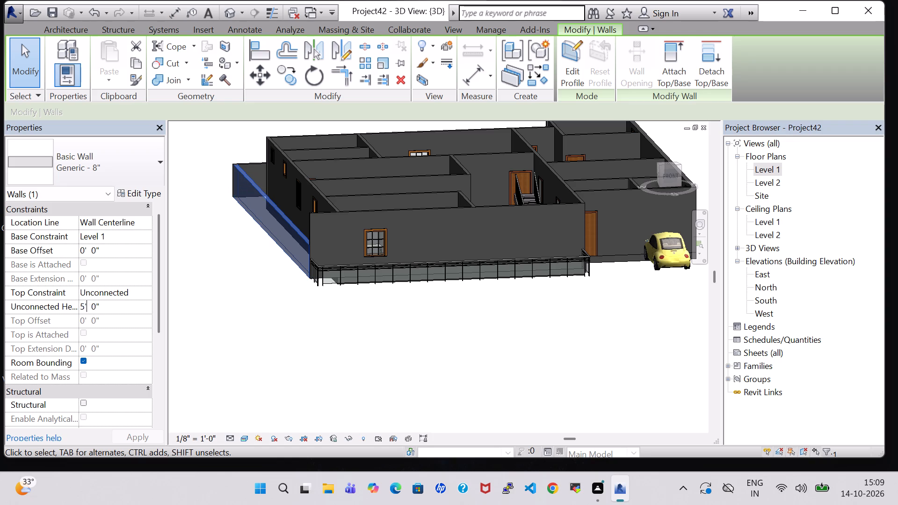
click(84, 304)
key(BackSpace)
key(6)
key(Return)
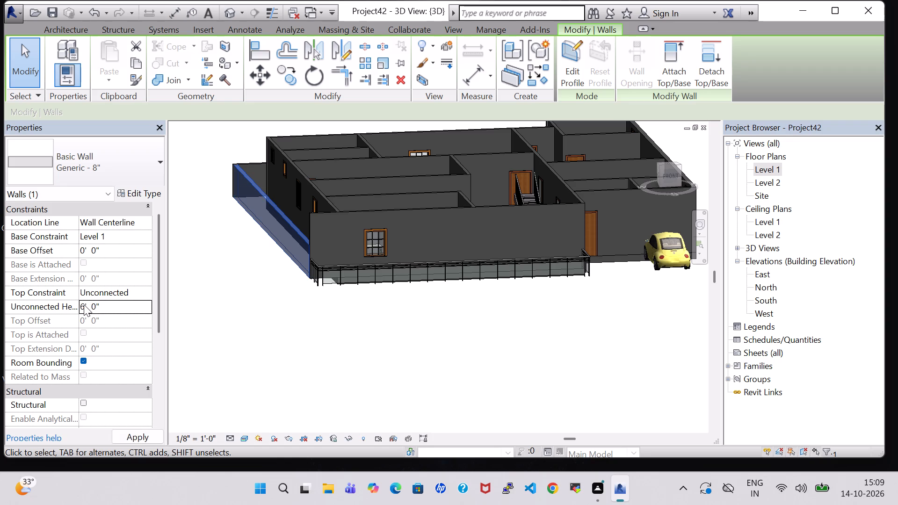
click(233, 347)
Set the unconnected height of the low Generic - 8" wall along the north side of the house to 6'-0".
click(255, 161)
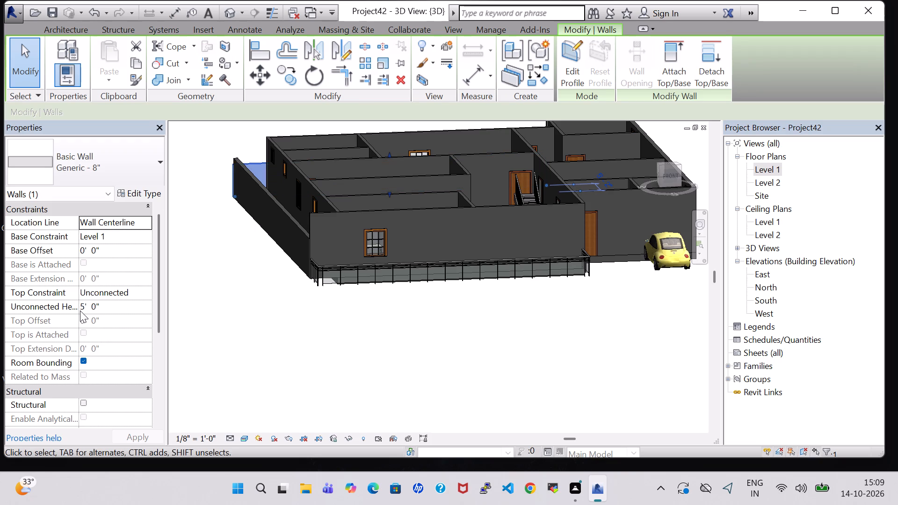
scroll(80, 310, up, 4)
scroll(118, 302, up, 2)
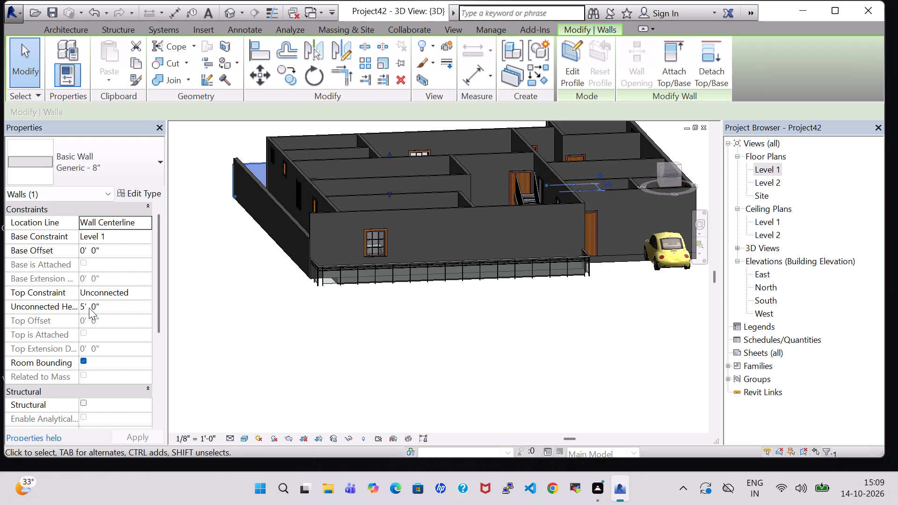
click(89, 308)
click(83, 306)
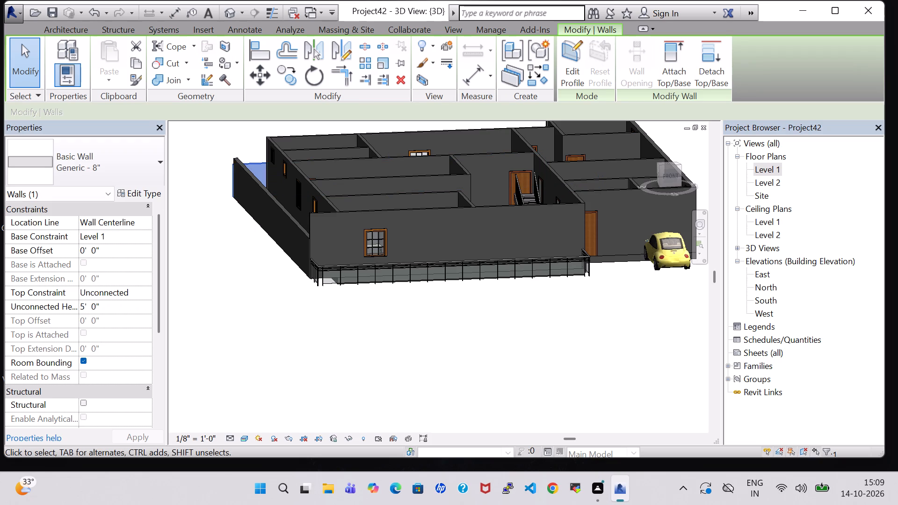
key(BackSpace)
key(6)
click(144, 432)
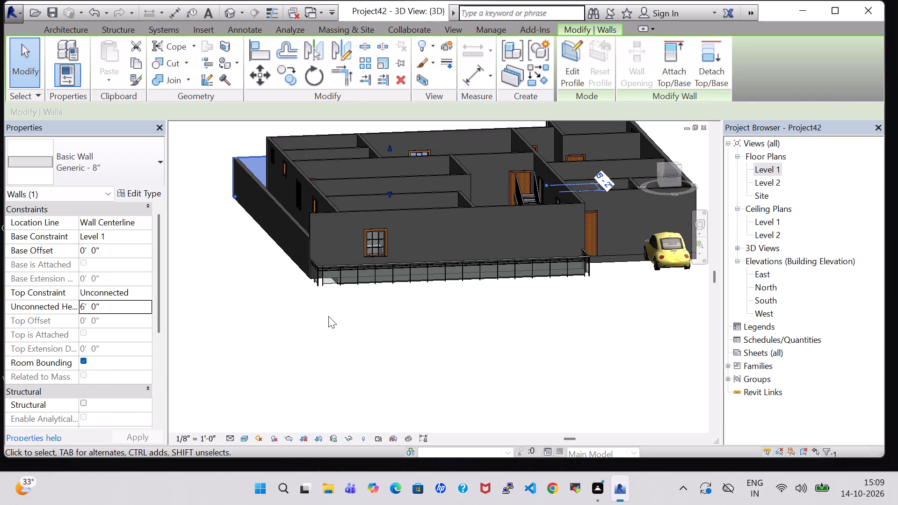
click(328, 316)
click(632, 338)
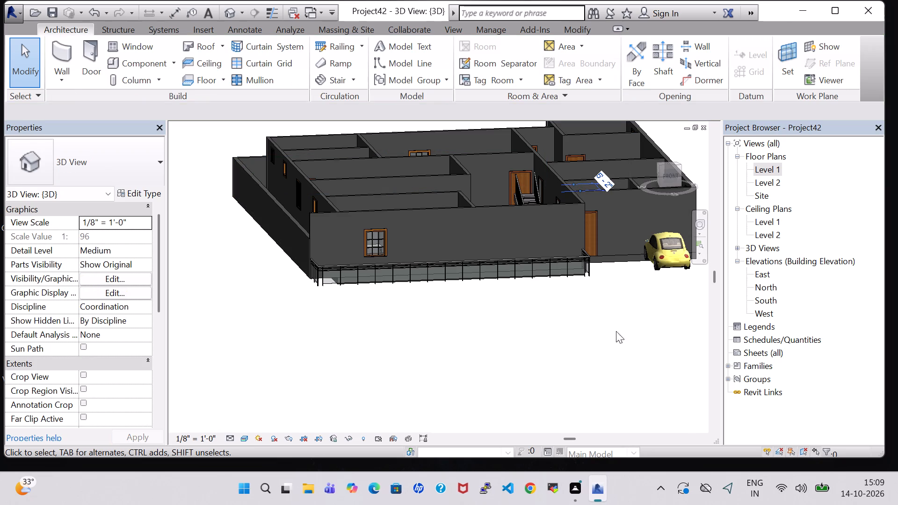
key(Escape)
key(Escape)
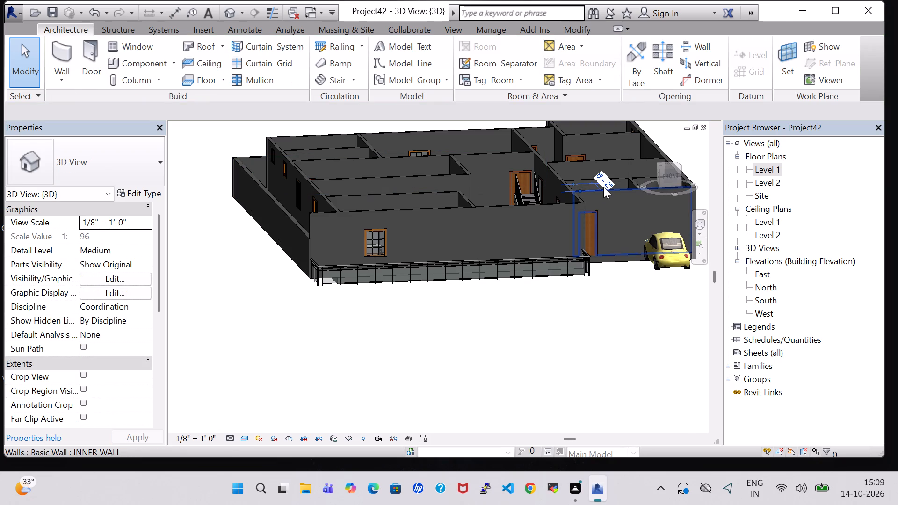
Examine the house from the front, from below and from above, checking the boundary walls and the south veranda.
shift+middle_drag(596, 305, 601, 360)
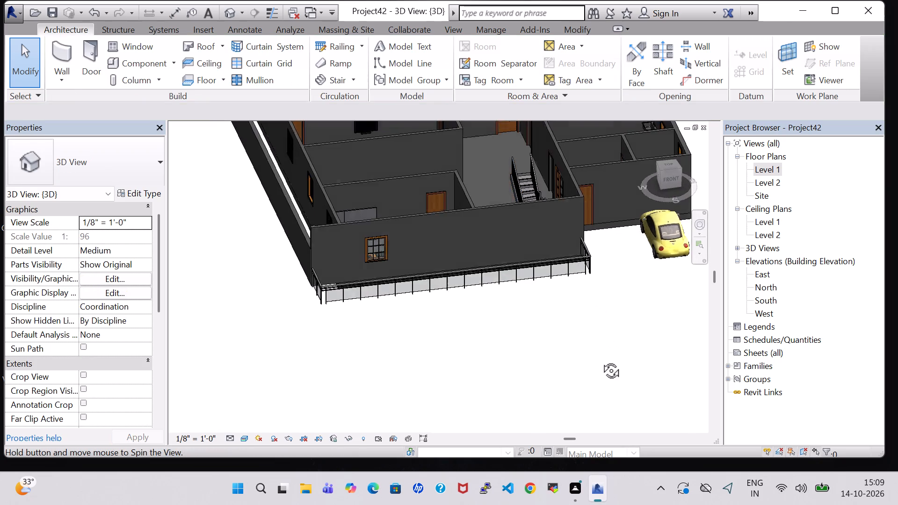
shift+middle_drag(601, 360, 594, 378)
middle_drag(604, 291, 559, 384)
scroll(559, 384, up, 1)
middle_drag(559, 384, 542, 267)
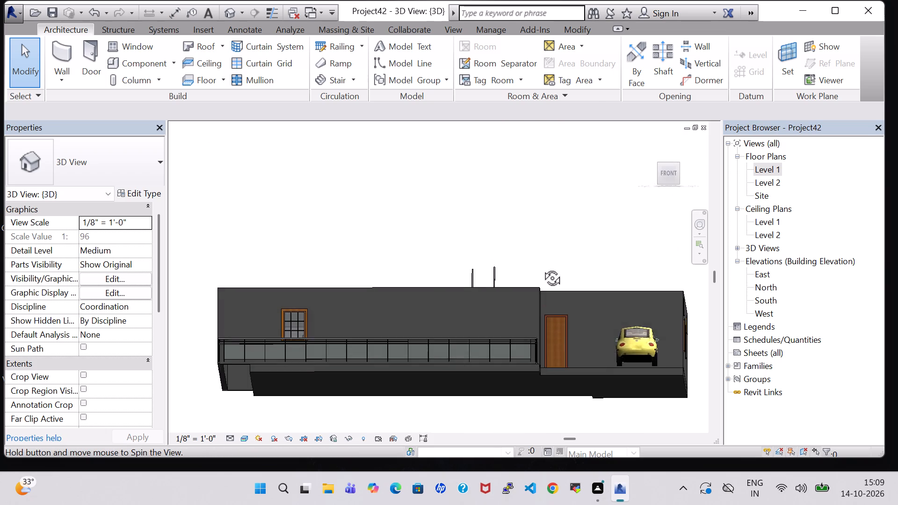
middle_drag(542, 267, 561, 310)
key(Escape)
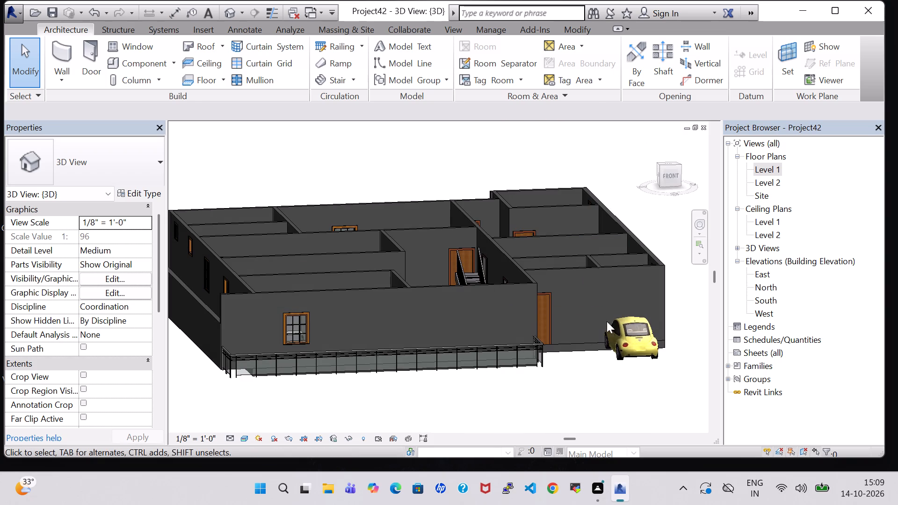
click(578, 378)
shift+middle_drag(578, 378, 552, 408)
shift+scroll(573, 415, up, 1)
shift+middle_drag(559, 382, 565, 430)
shift+middle_drag(573, 350, 579, 393)
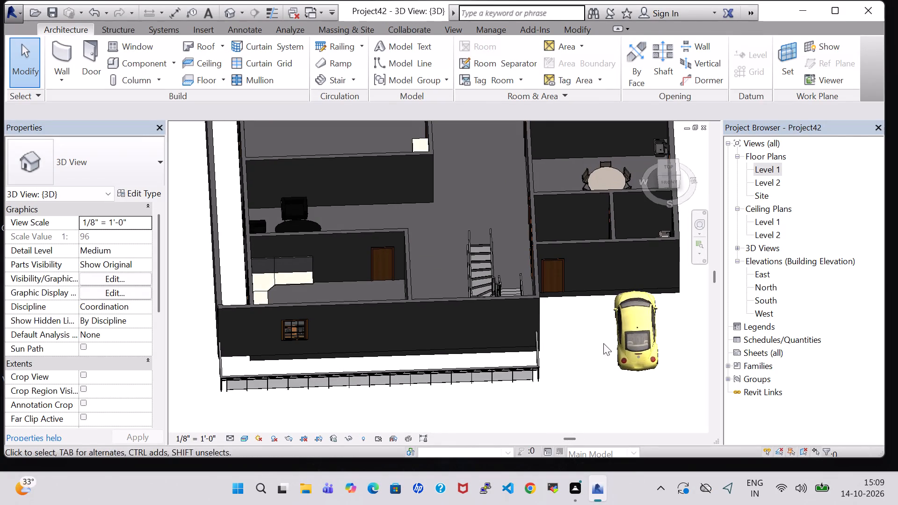
In the Level 1 plan, create a toposurface over the south veranda strip from four corner points at elevation 0'-0".
double_click(768, 174)
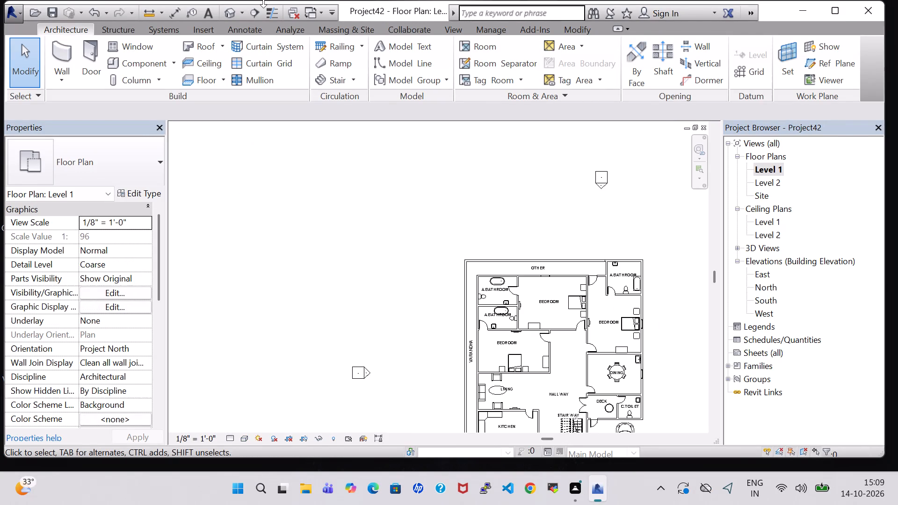
click(356, 32)
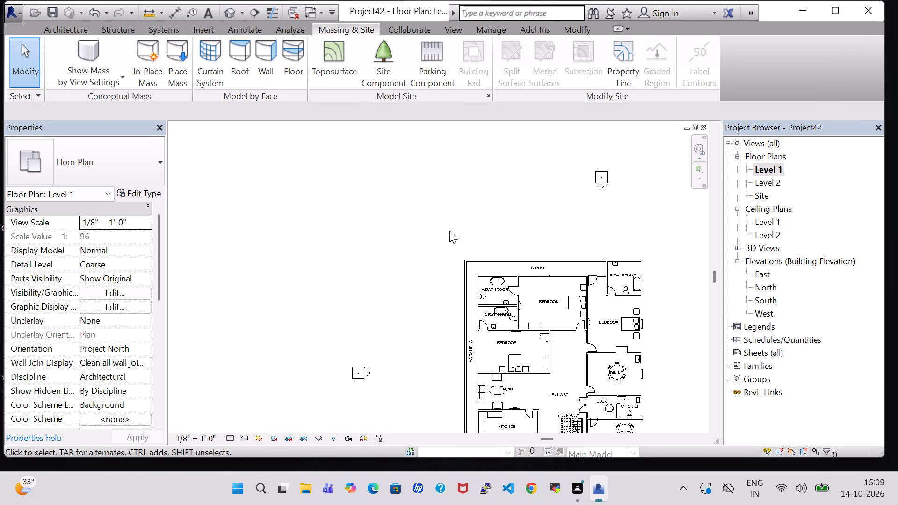
click(327, 49)
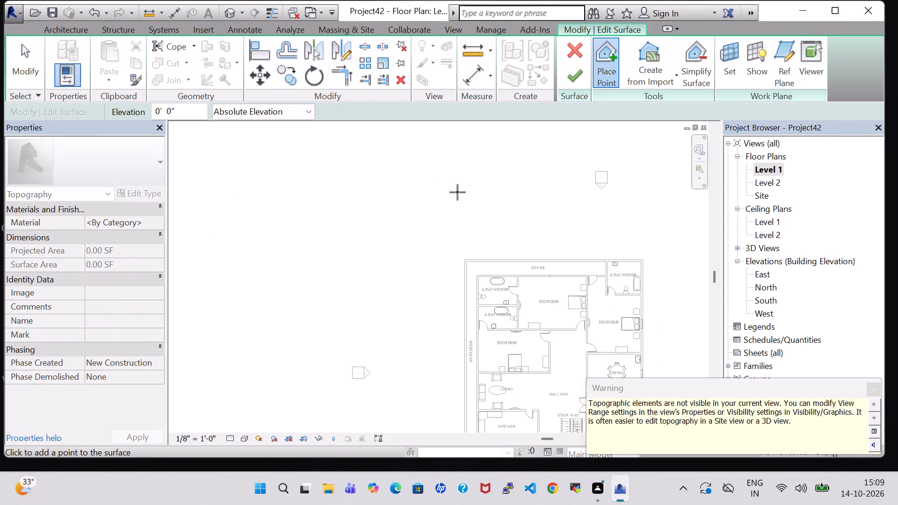
click(880, 385)
middle_drag(593, 219, 577, 119)
scroll(593, 219, up, 1)
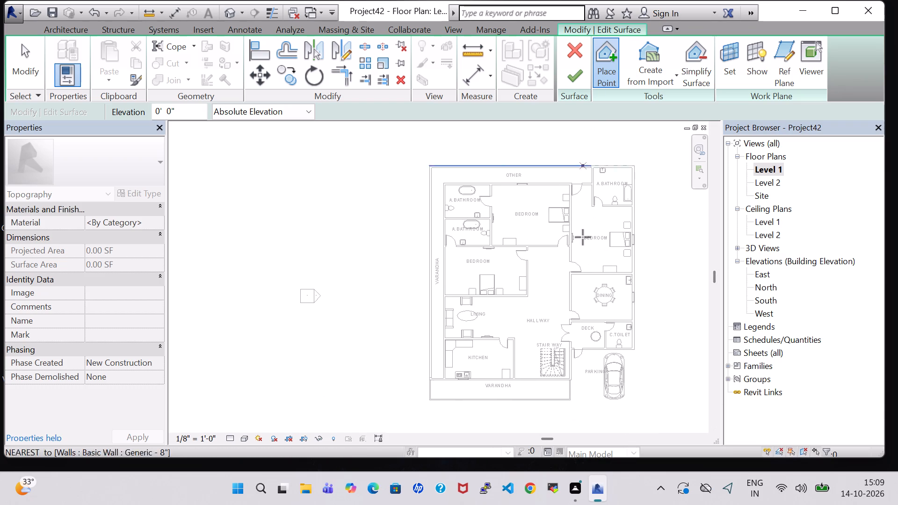
scroll(572, 380, up, 9)
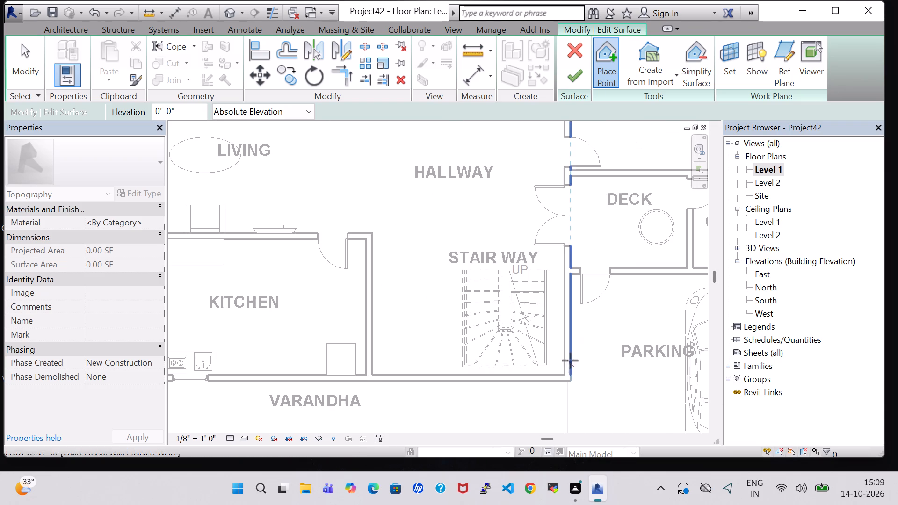
click(564, 381)
middle_drag(564, 381, 558, 281)
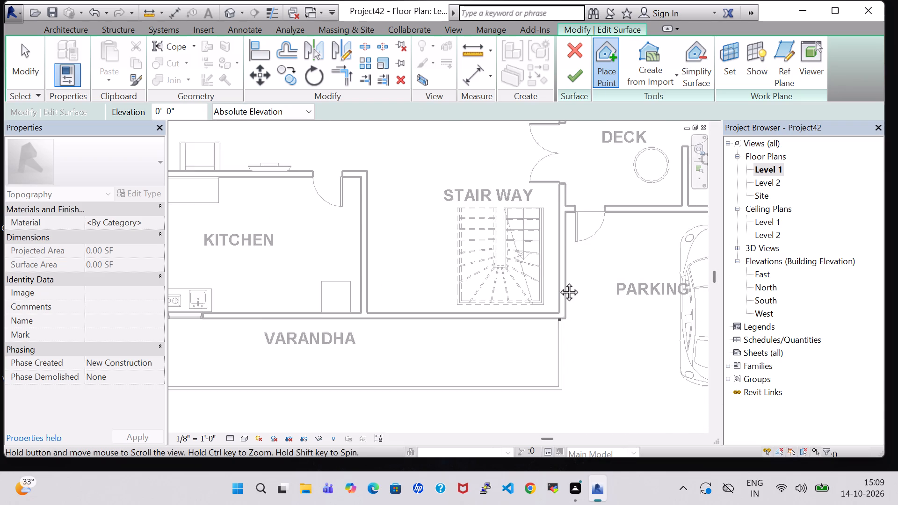
middle_drag(558, 281, 562, 221)
scroll(562, 221, up, 1)
click(563, 298)
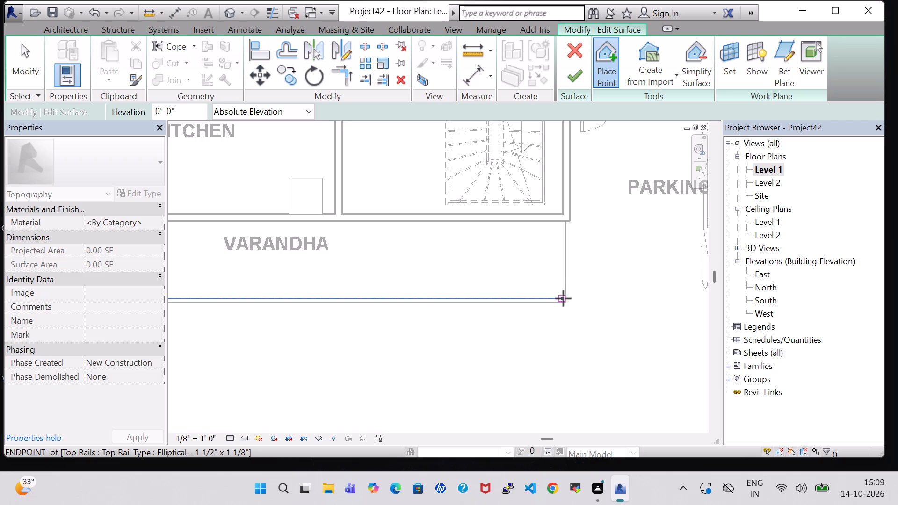
middle_drag(333, 300, 554, 303)
click(220, 305)
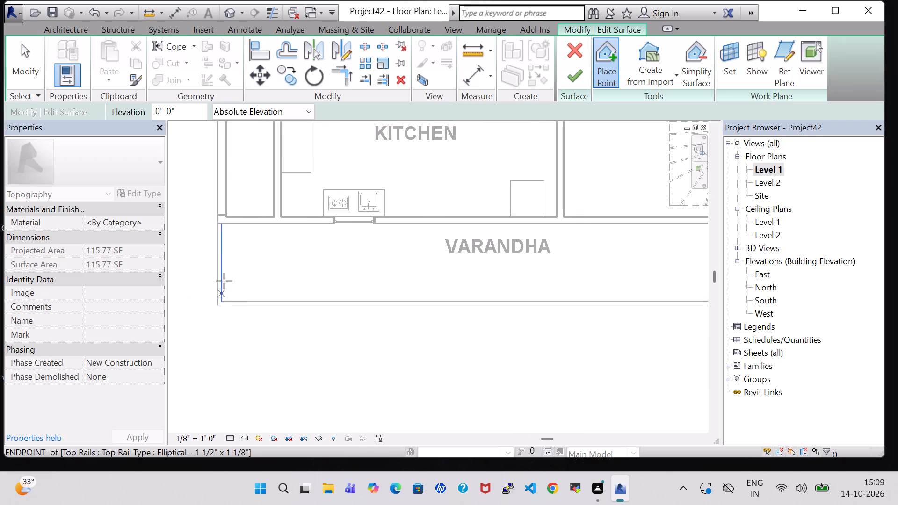
click(217, 226)
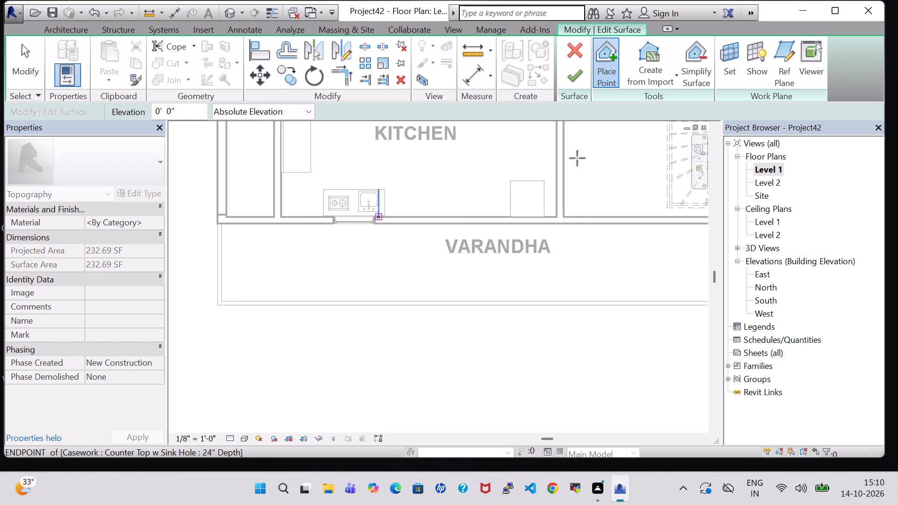
click(573, 78)
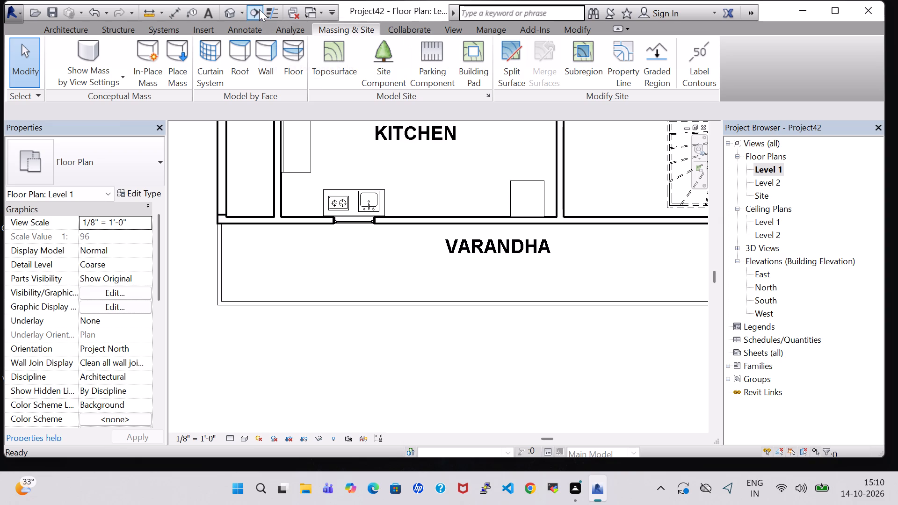
In 3D, edit the veranda toposurface, adding a point at elevation 0'-0" on the railing's end at the house's southwest corner.
click(231, 7)
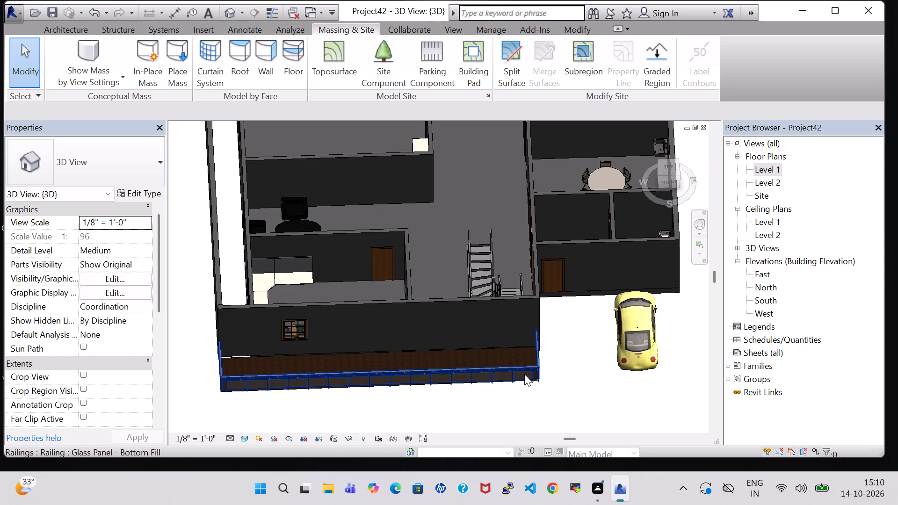
scroll(566, 347, up, 1)
shift+middle_drag(566, 347, 588, 407)
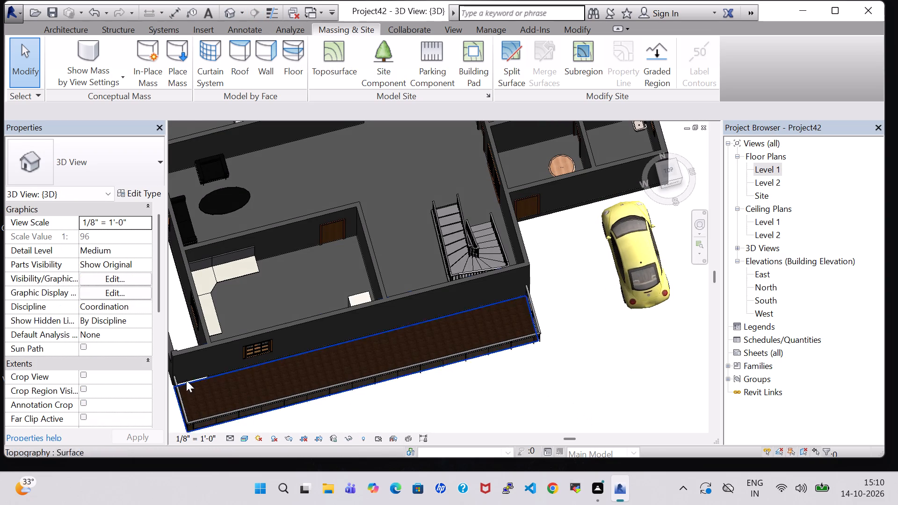
click(178, 404)
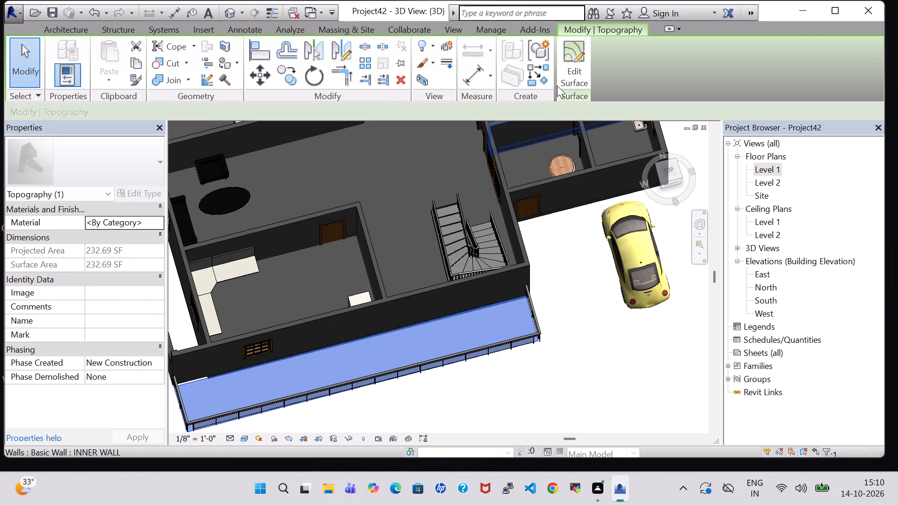
click(568, 69)
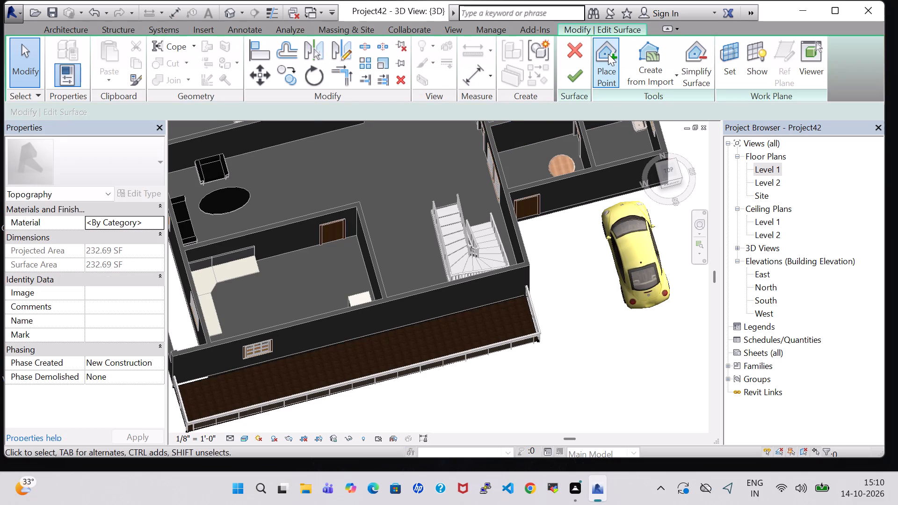
click(608, 54)
middle_drag(513, 406, 616, 380)
scroll(410, 396, up, 6)
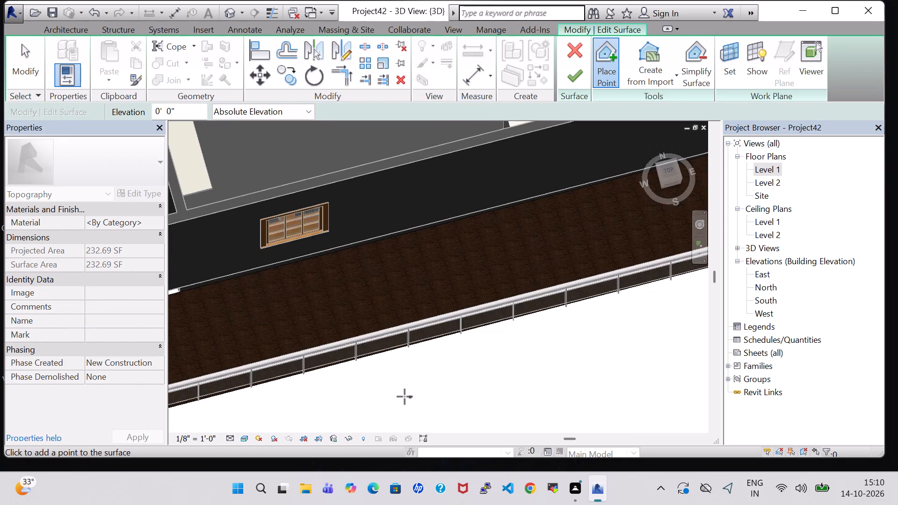
middle_drag(350, 381, 601, 393)
scroll(544, 393, up, 1)
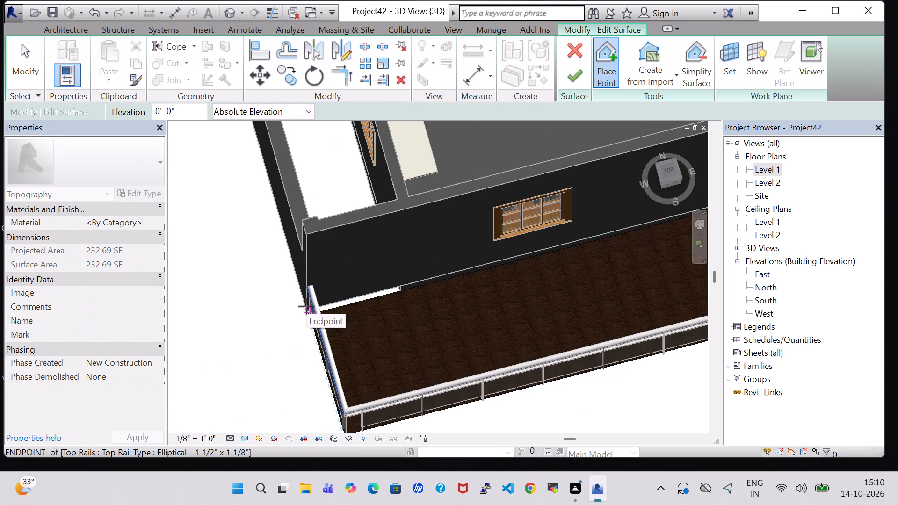
click(306, 306)
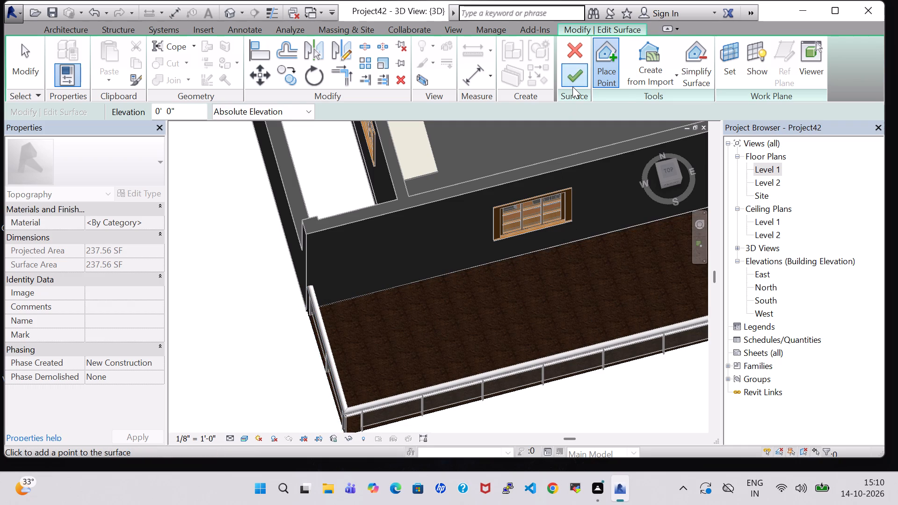
click(572, 87)
Examine the south veranda's surface and railing from several angles and in the front view of the house.
scroll(566, 354, down, 3)
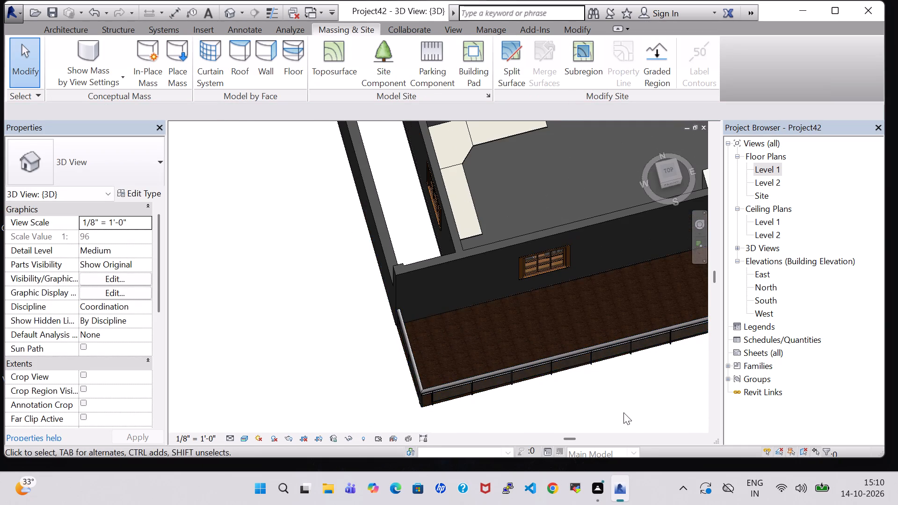
shift+middle_drag(623, 412, 584, 332)
shift+middle_drag(584, 336, 476, 382)
middle_drag(488, 334, 618, 289)
scroll(623, 378, up, 1)
middle_drag(623, 378, 533, 383)
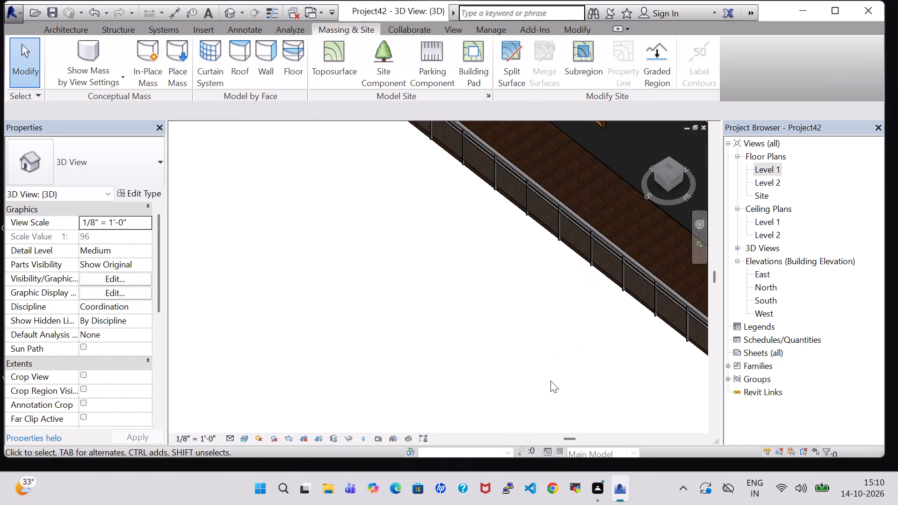
shift+middle_drag(550, 381, 599, 344)
scroll(599, 339, down, 2)
shift+middle_drag(599, 339, 496, 348)
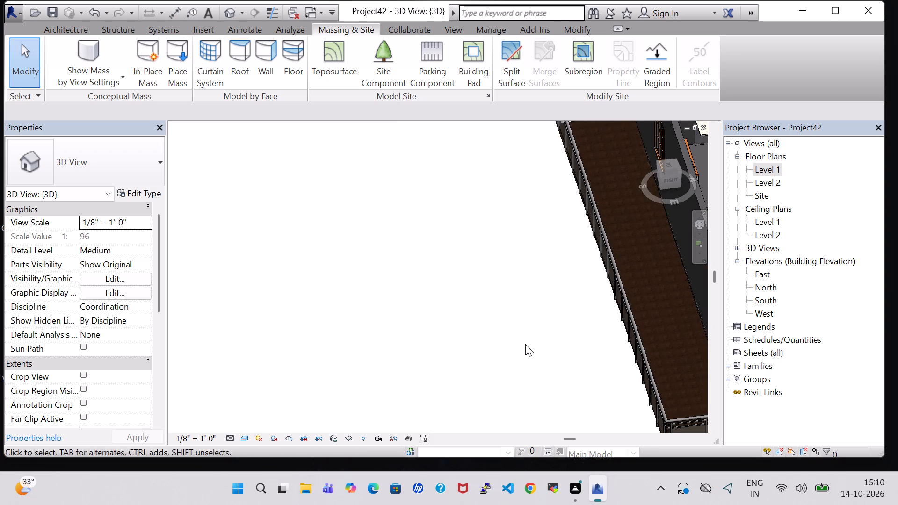
middle_drag(525, 344, 659, 320)
middle_drag(656, 341, 418, 348)
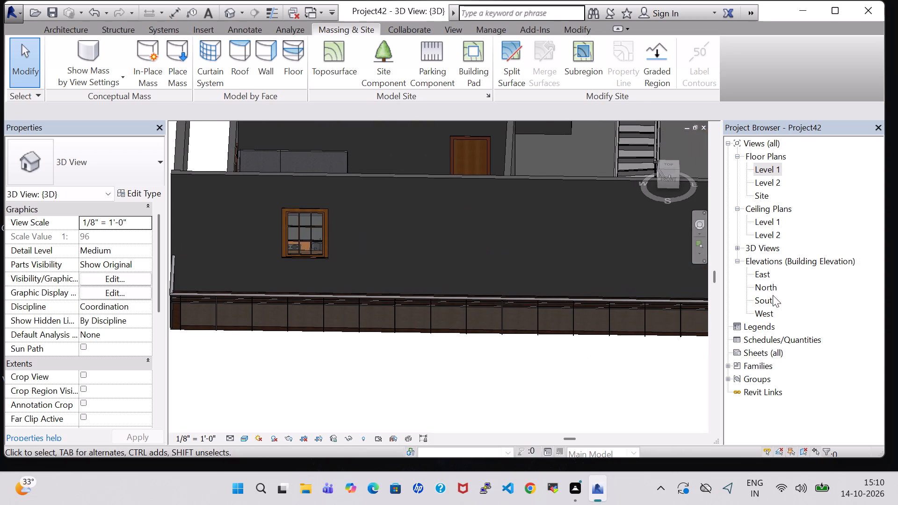
click(663, 181)
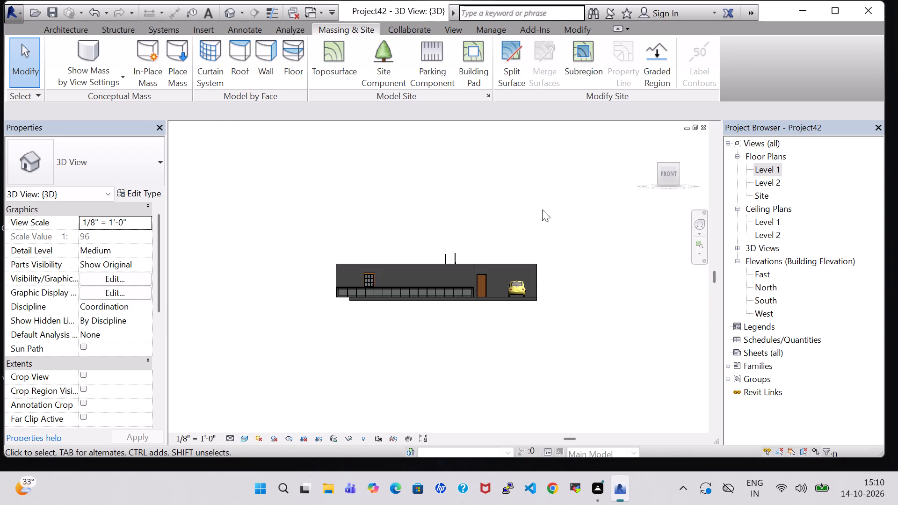
ctrl+middle_drag(542, 209, 542, 310)
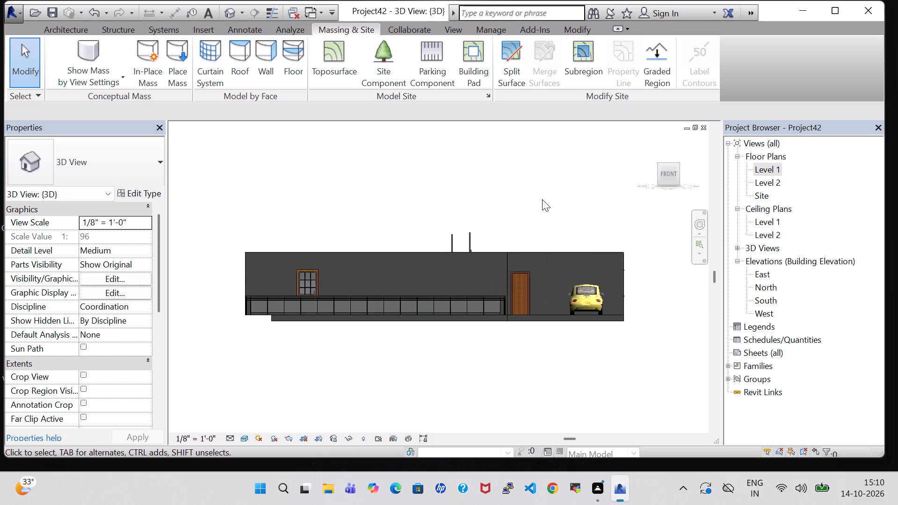
Examine the house from below, above and the front, highlighting the Generic - 12" floor to check its extent against the rooms and south veranda.
shift+middle_drag(541, 186, 544, 301)
shift+scroll(541, 186, up, 1)
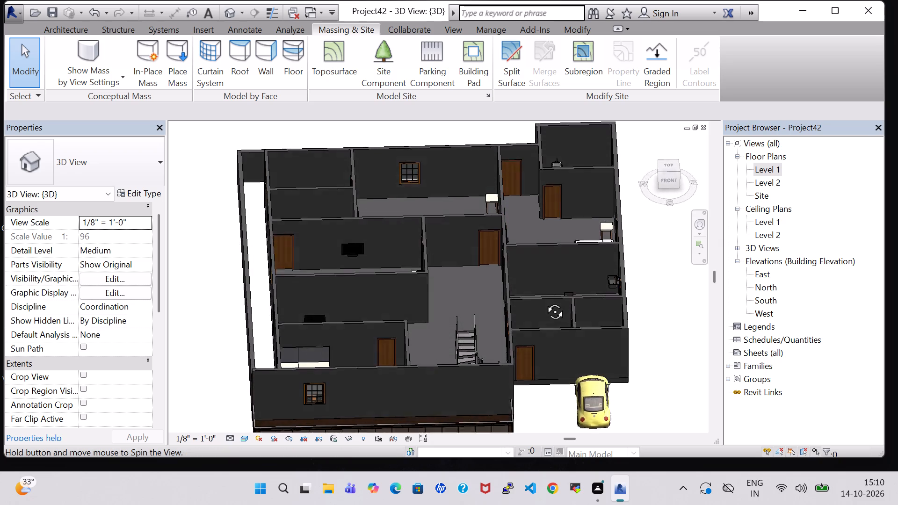
shift+middle_drag(544, 301, 546, 165)
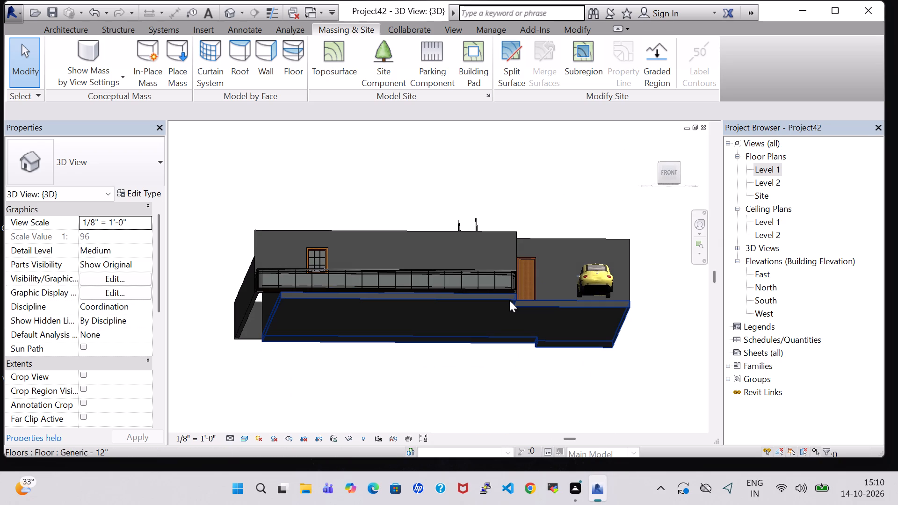
click(398, 298)
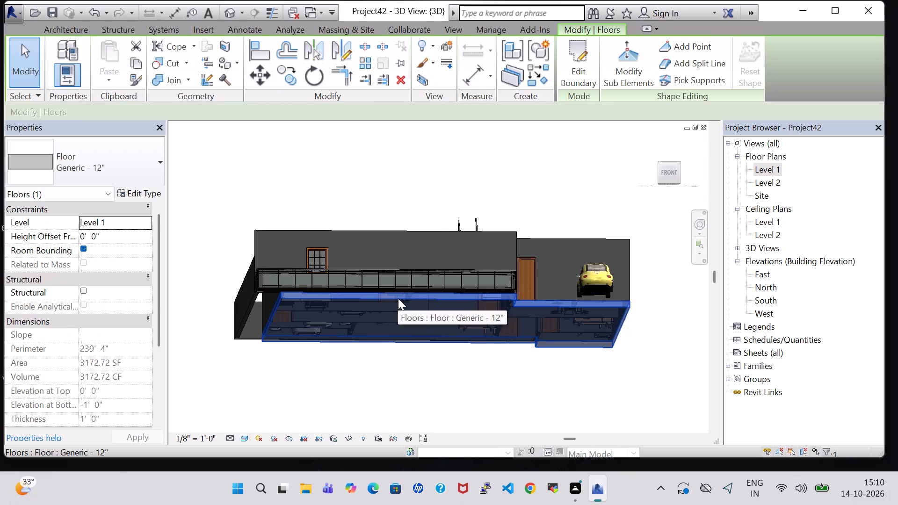
shift+scroll(352, 148, up, 1)
shift+middle_drag(352, 148, 332, 284)
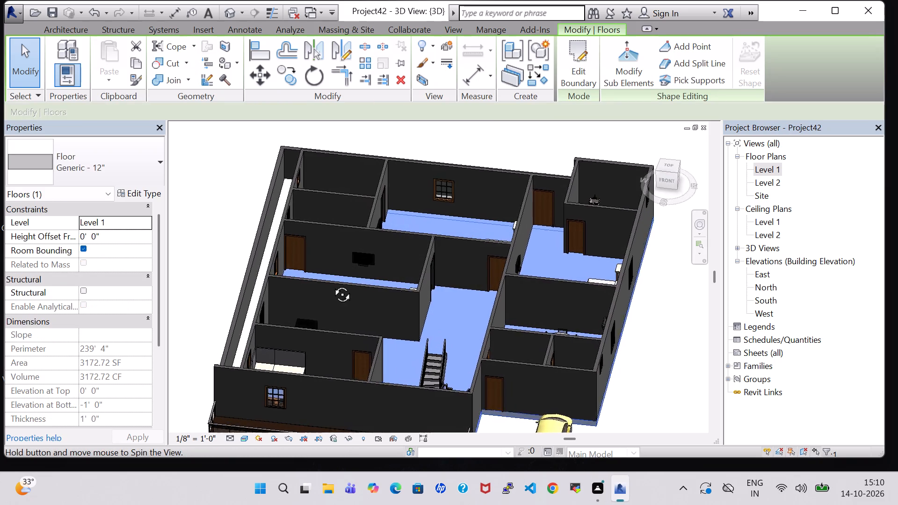
shift+middle_drag(332, 284, 338, 297)
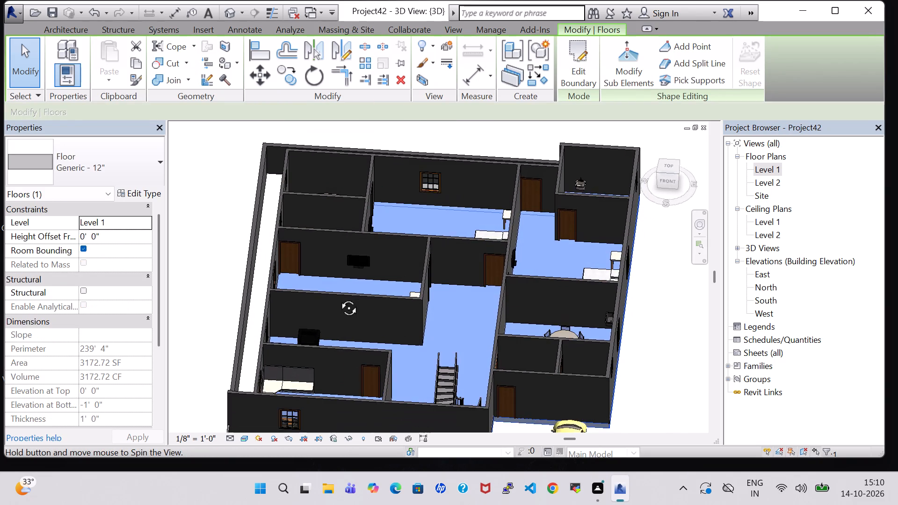
shift+middle_drag(338, 297, 339, 333)
middle_drag(350, 343, 362, 264)
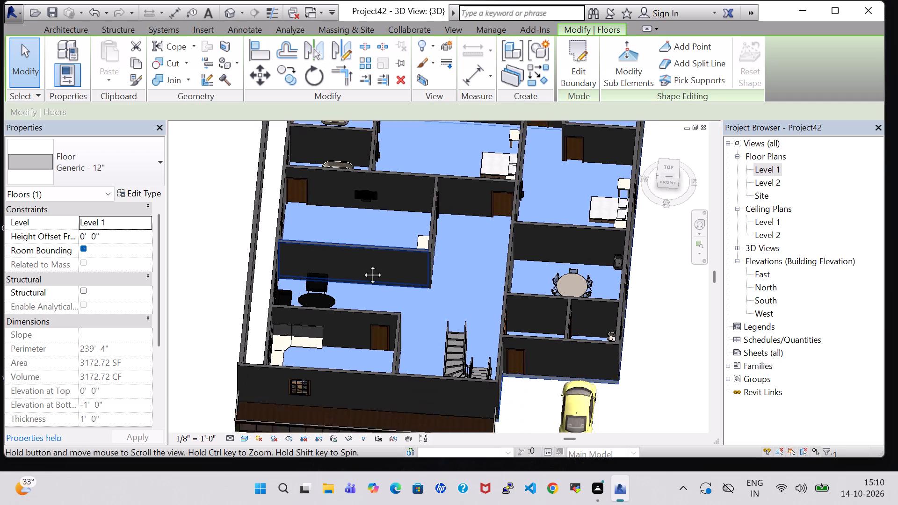
middle_drag(362, 264, 368, 239)
scroll(483, 368, up, 1)
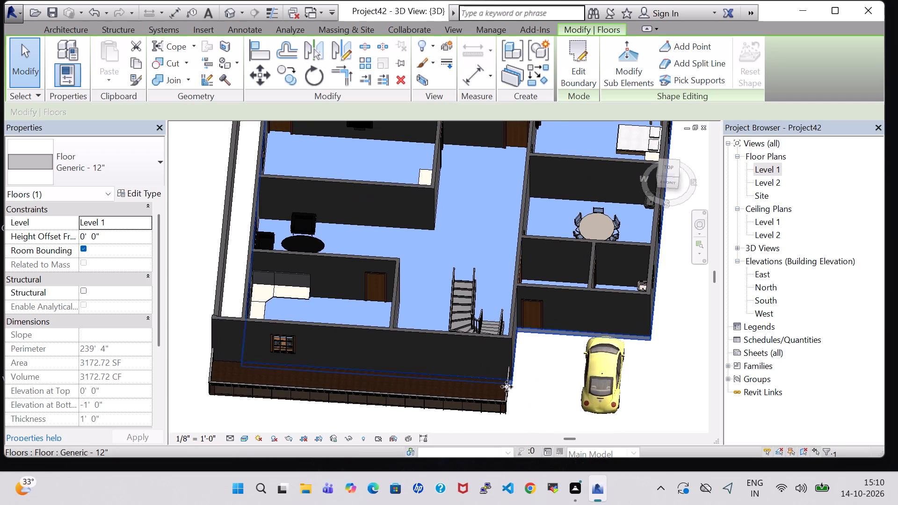
shift+middle_drag(531, 387, 526, 310)
shift+middle_click(535, 280)
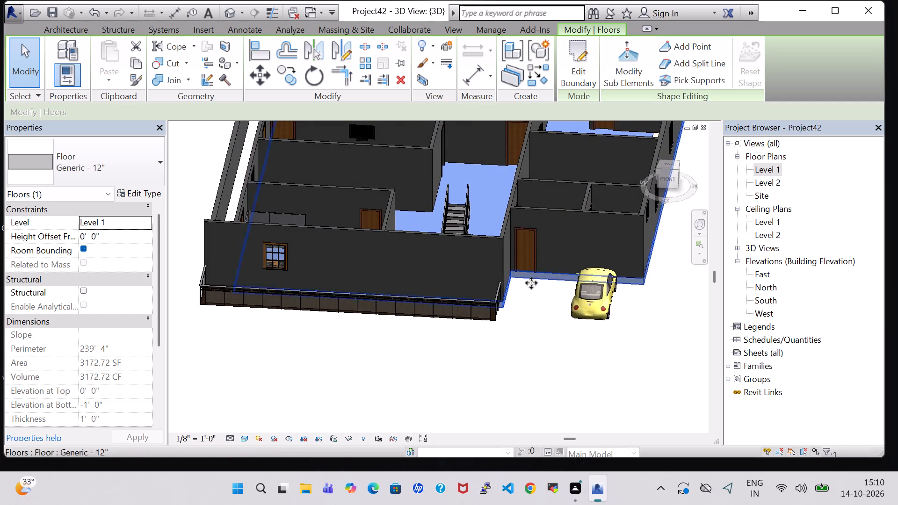
scroll(525, 328, up, 1)
shift+middle_drag(525, 328, 537, 245)
click(536, 245)
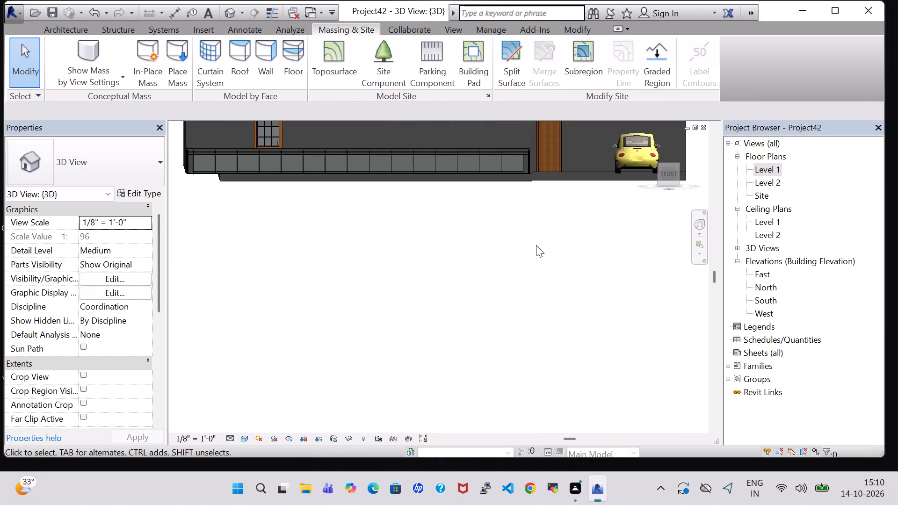
click(671, 173)
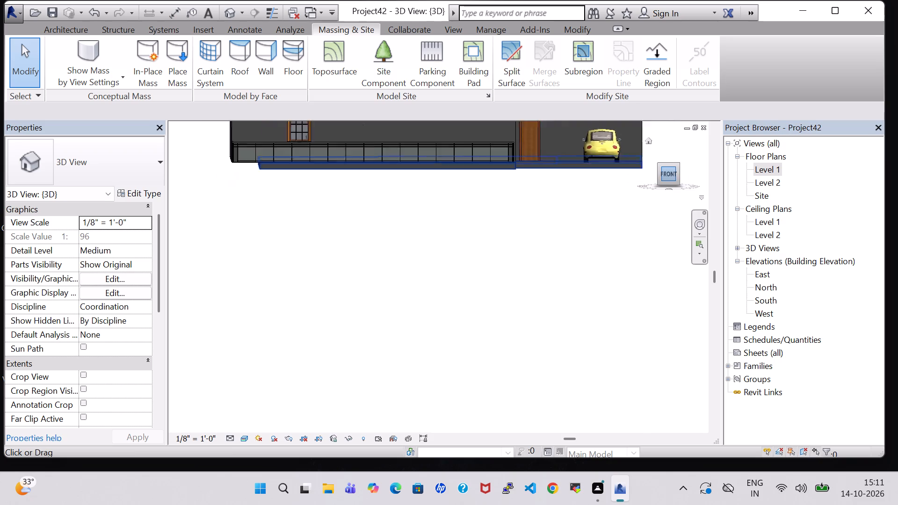
scroll(576, 189, up, 4)
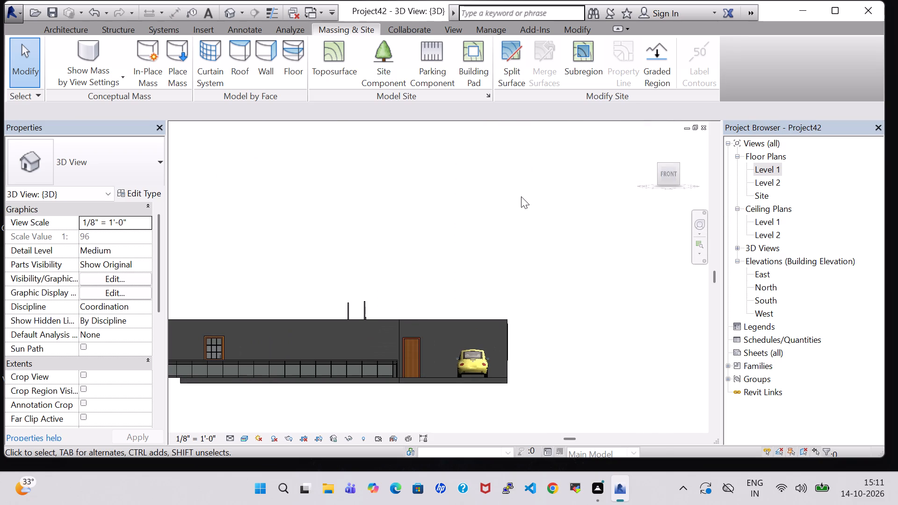
shift+middle_drag(378, 197, 384, 225)
shift+middle_drag(367, 209, 358, 240)
middle_drag(353, 227, 480, 217)
scroll(481, 212, up, 1)
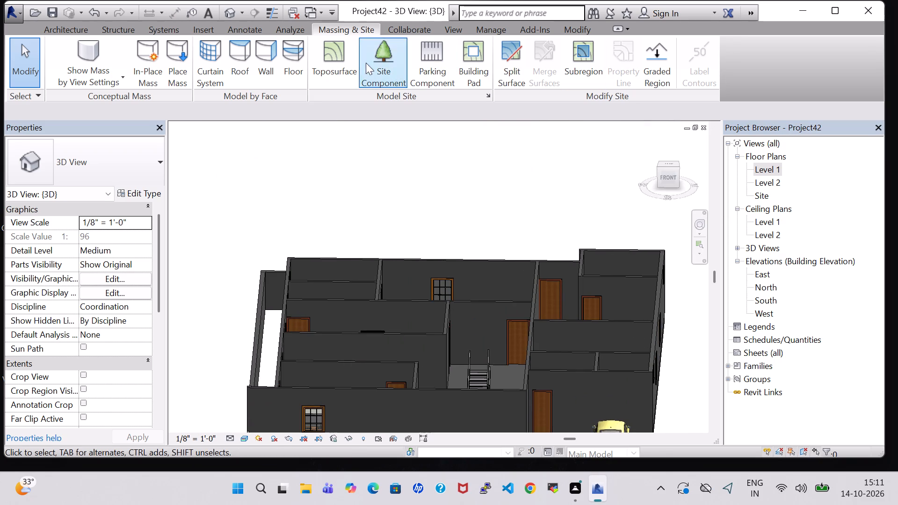
In the Level 1 plan, start a toposurface at elevation 0'-0" with two points at the corners of the west veranda's south end.
double_click(781, 168)
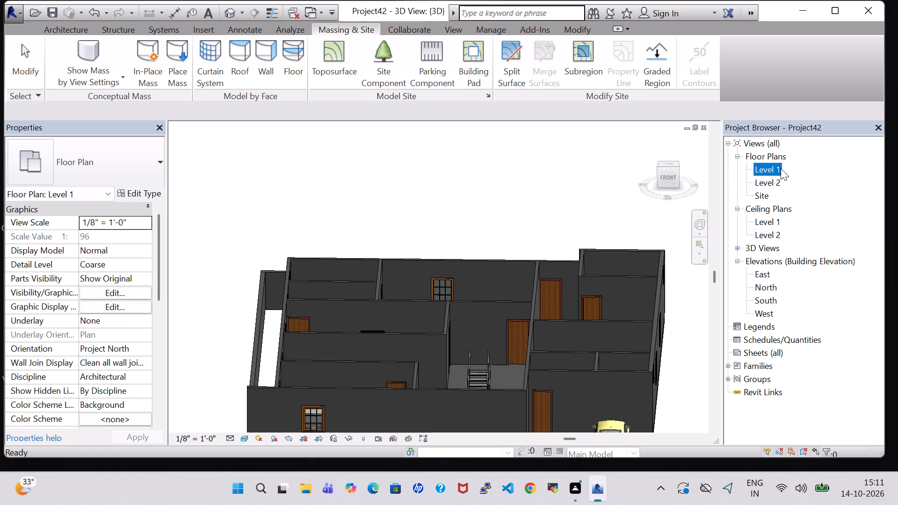
double_click(771, 168)
scroll(556, 223, down, 3)
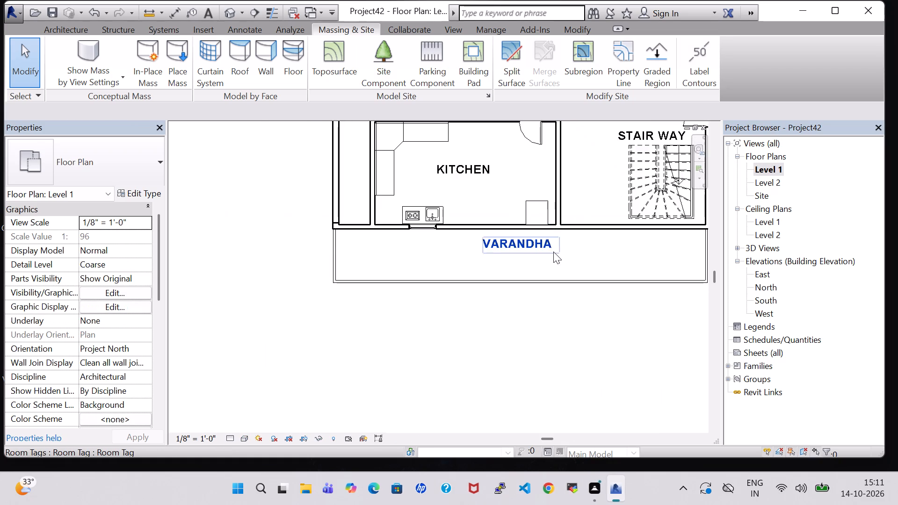
scroll(553, 252, down, 4)
middle_drag(387, 189, 396, 314)
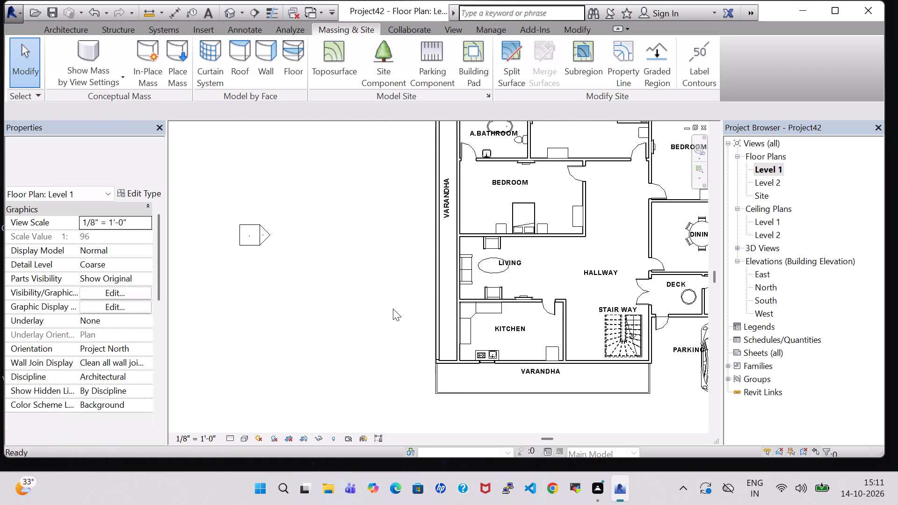
click(331, 46)
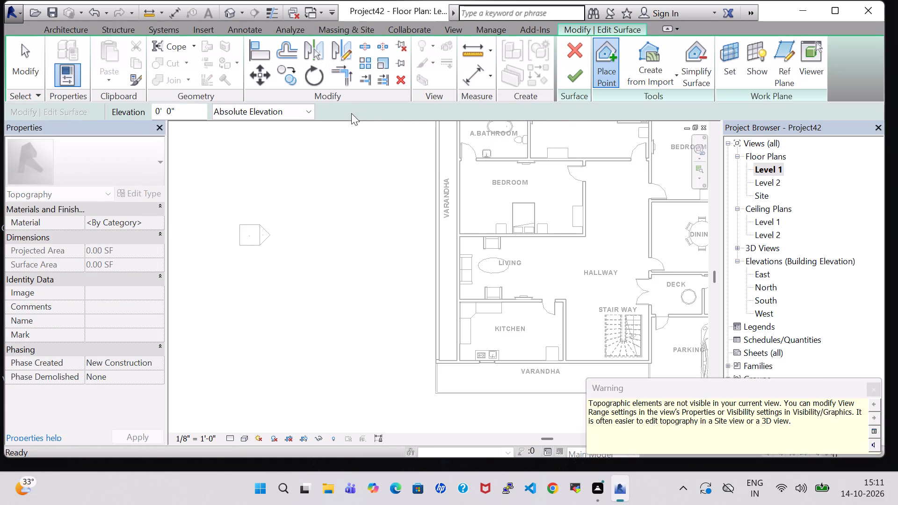
click(872, 394)
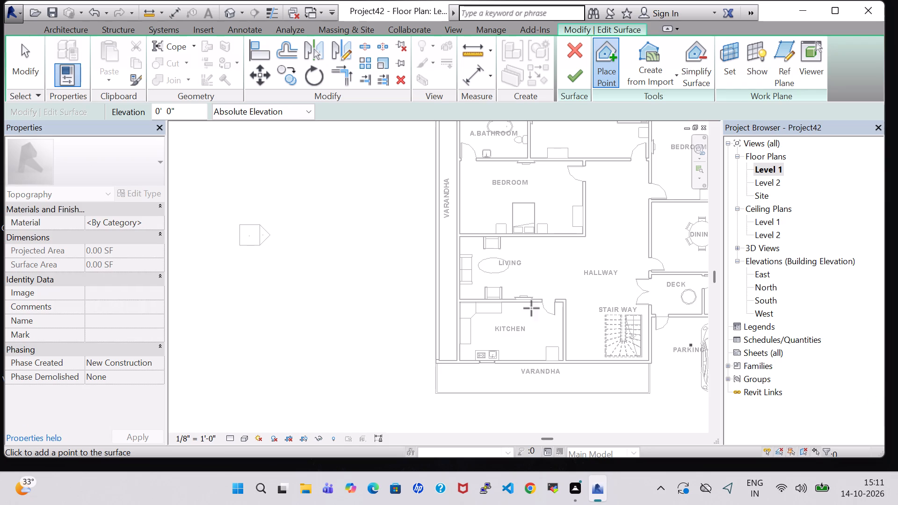
middle_click(316, 209)
scroll(316, 209, up, 1)
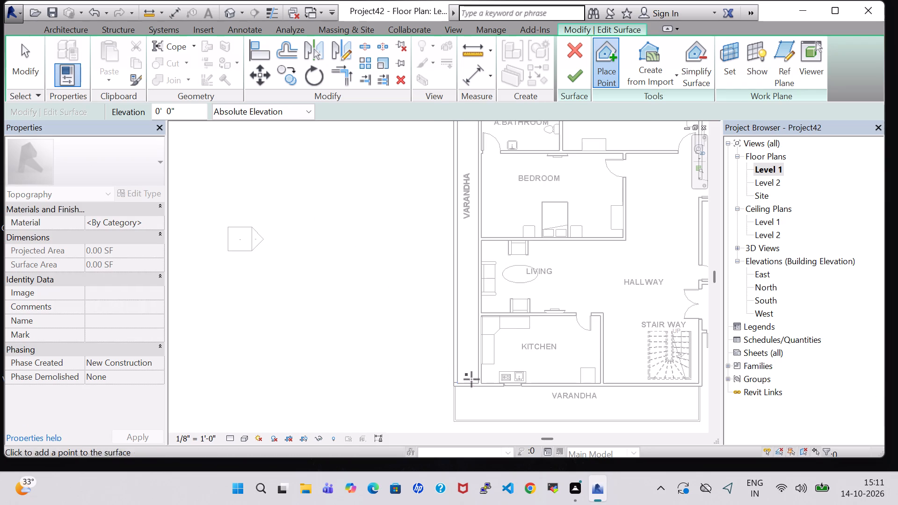
scroll(468, 380, up, 7)
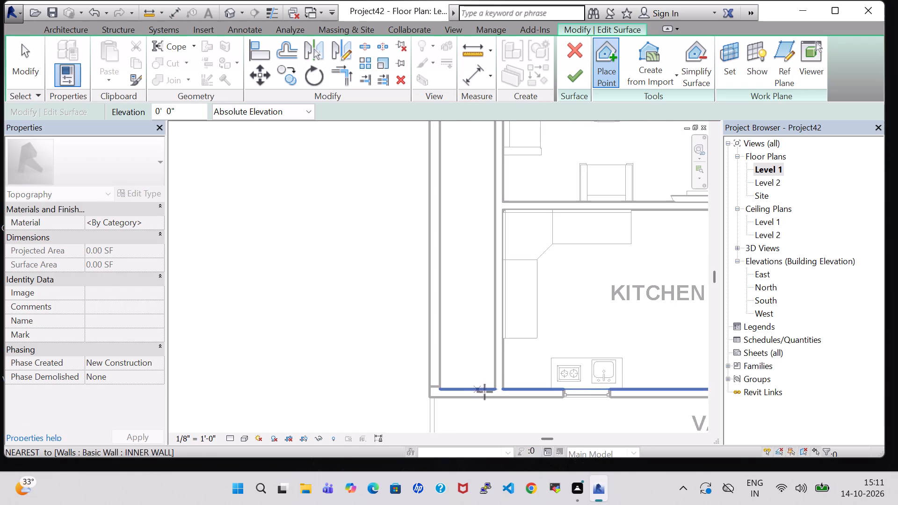
click(498, 398)
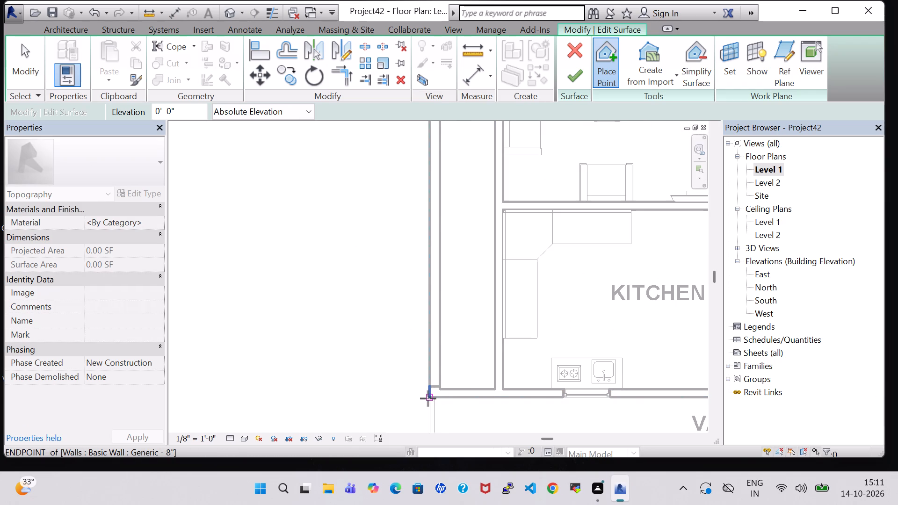
click(428, 398)
Add toposurface points at the outer northwest corner, the bathroom's outer corner and both east corners of the OTHER strip, and finish the surface.
middle_drag(450, 236, 451, 249)
scroll(450, 236, up, 1)
scroll(454, 245, down, 5)
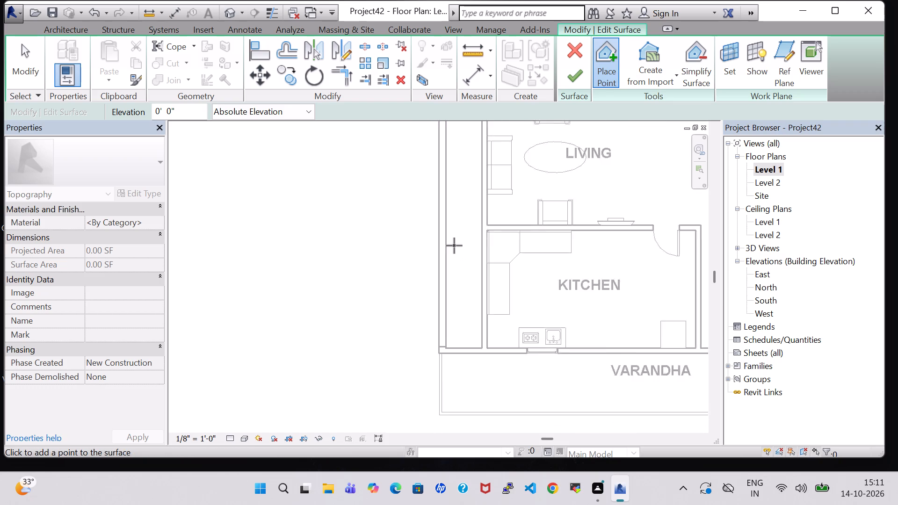
middle_drag(462, 203, 440, 398)
middle_drag(449, 148, 447, 306)
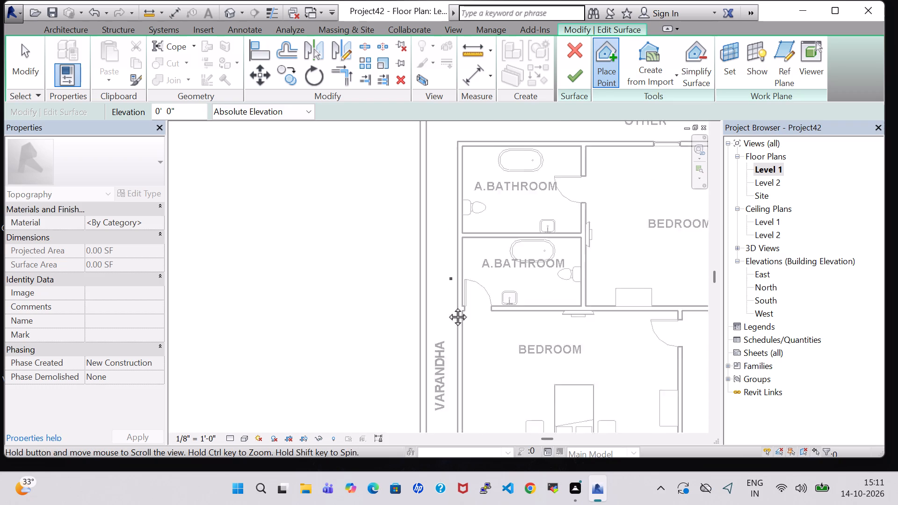
middle_drag(447, 306, 438, 345)
click(408, 160)
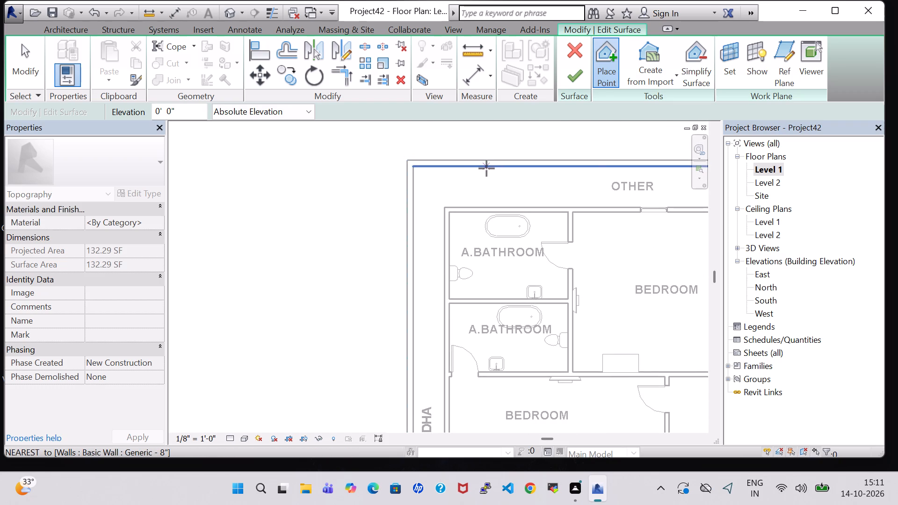
middle_drag(486, 168, 280, 197)
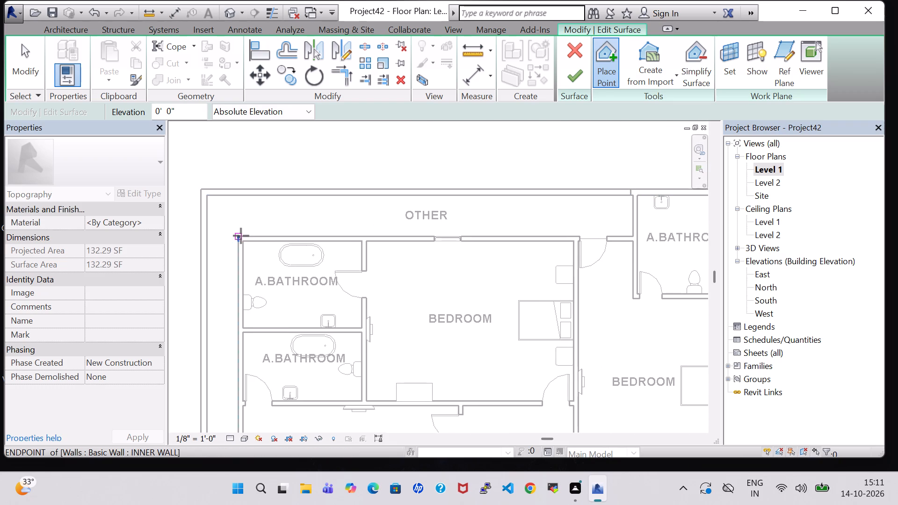
click(241, 236)
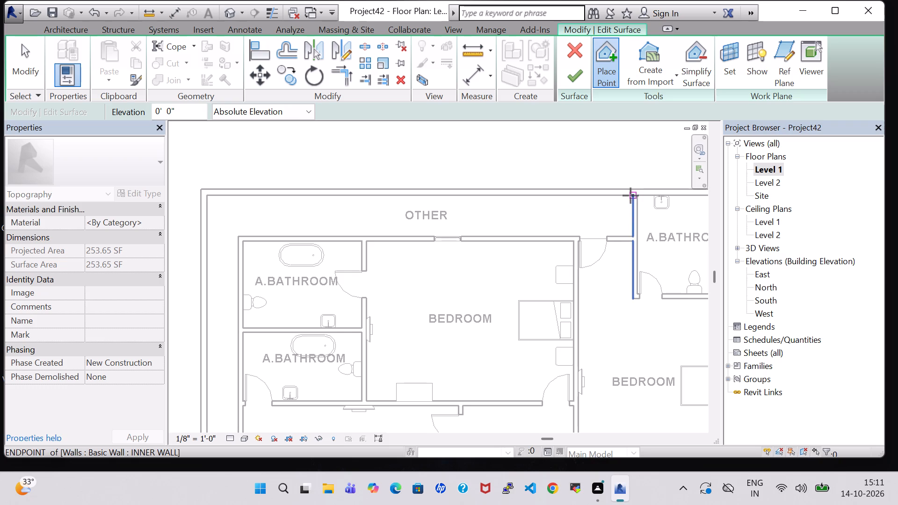
click(630, 195)
click(630, 236)
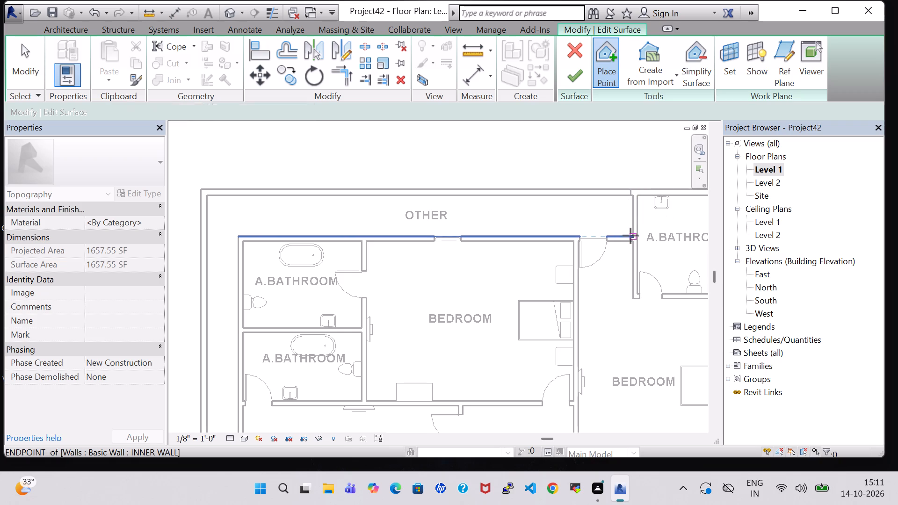
click(566, 74)
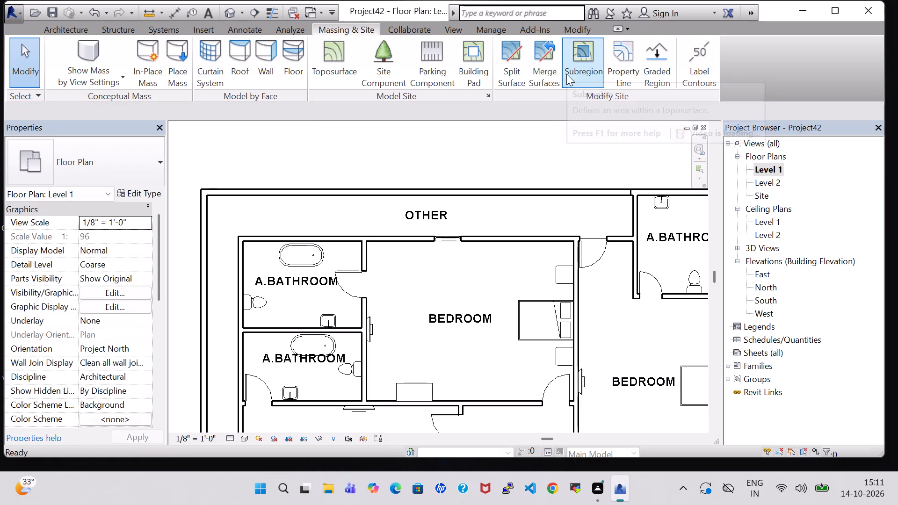
Examine the west veranda and OTHER strip toposurface in 3D from several angles, checking where it runs relative to the rooms' floor.
click(232, 7)
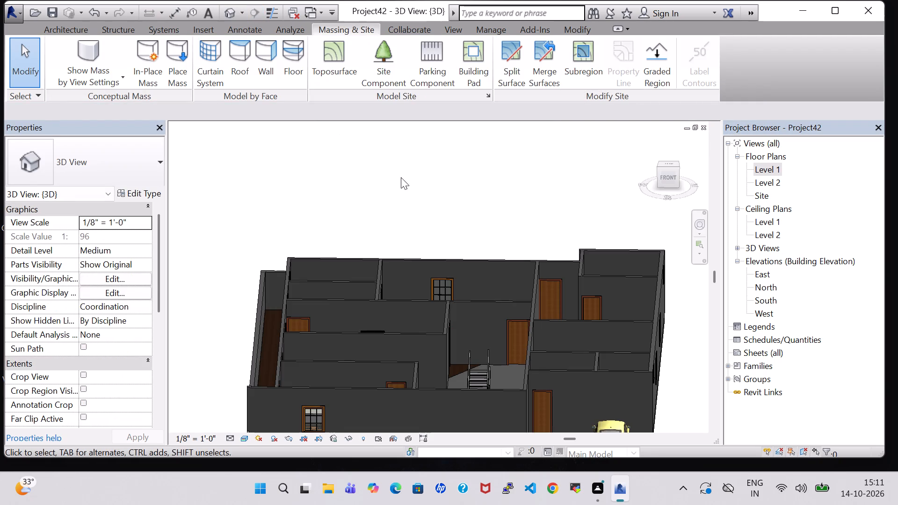
scroll(406, 185, up, 1)
shift+middle_drag(406, 185, 410, 252)
shift+middle_drag(377, 180, 498, 226)
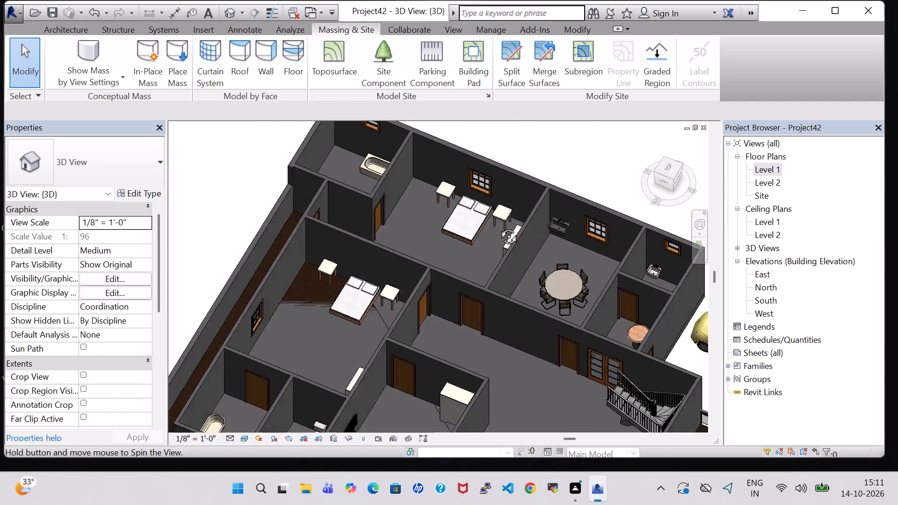
shift+middle_drag(498, 226, 504, 228)
shift+middle_drag(525, 156, 548, 118)
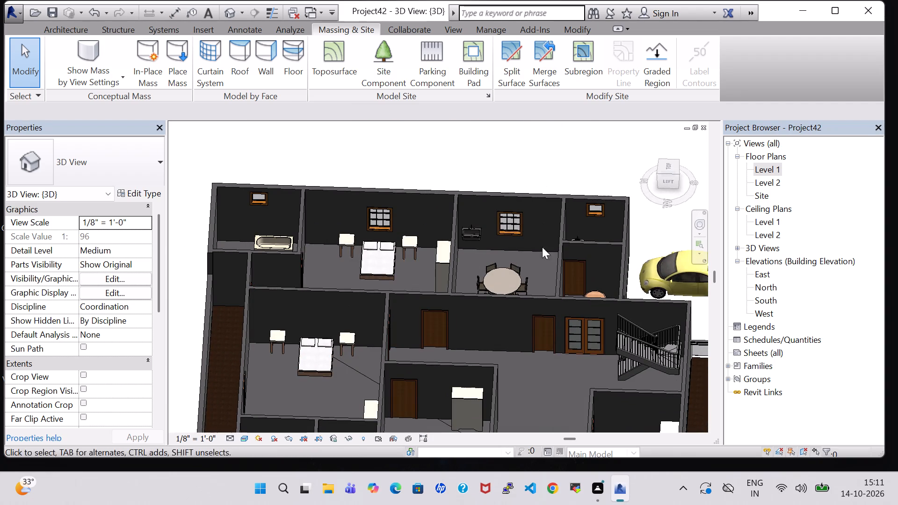
middle_drag(532, 377, 517, 296)
shift+middle_drag(464, 224, 542, 232)
shift+middle_drag(543, 232, 511, 225)
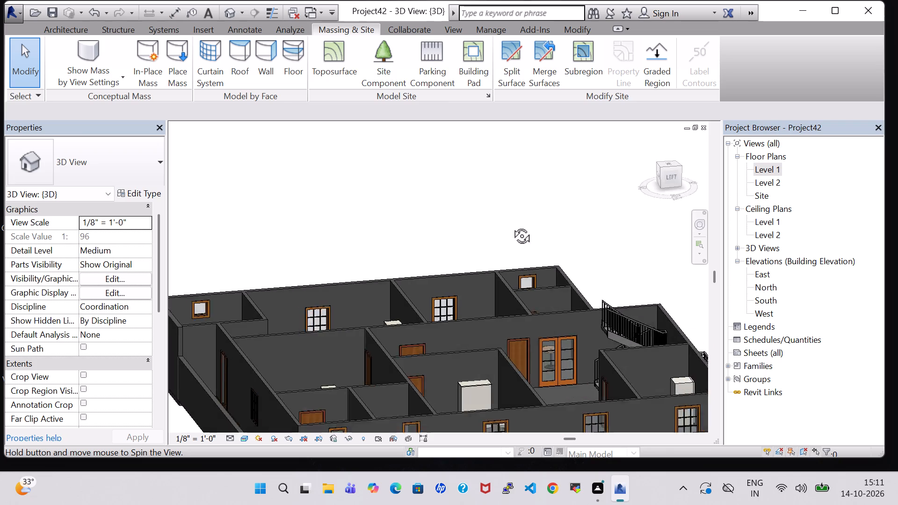
shift+middle_drag(511, 225, 386, 207)
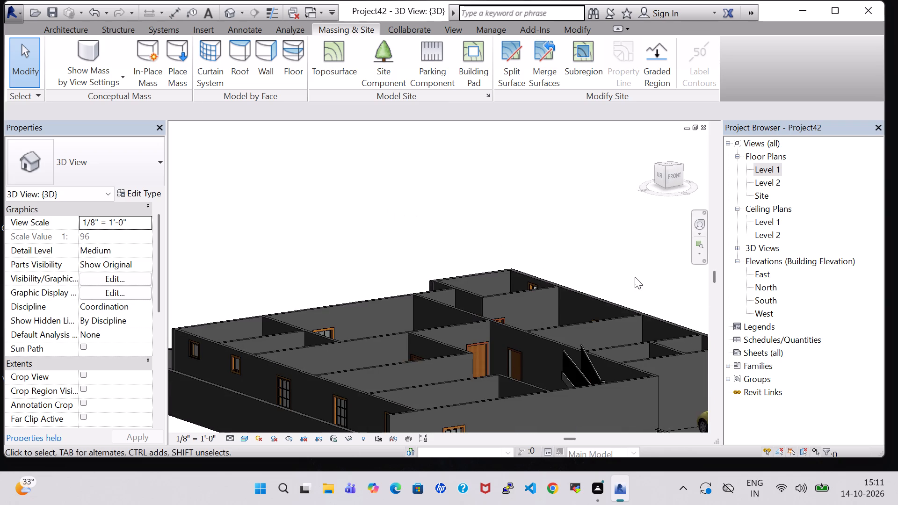
shift+middle_drag(635, 277, 592, 258)
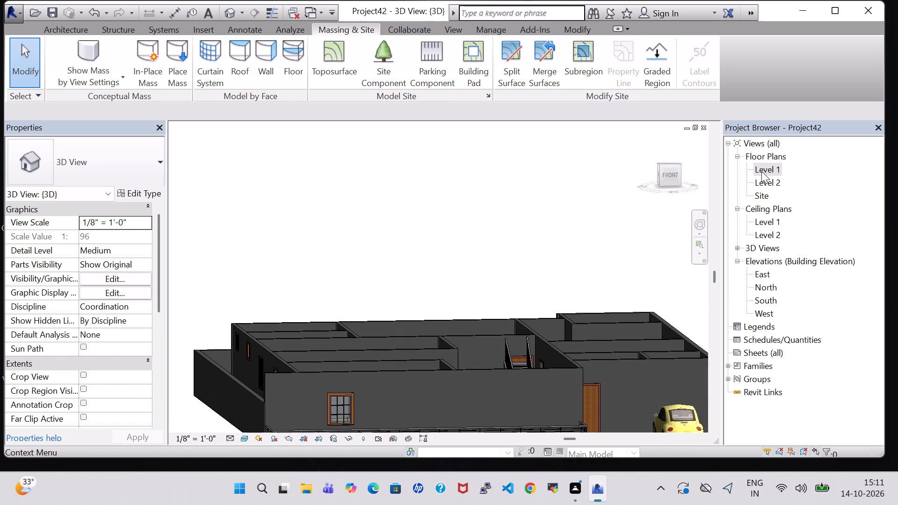
In the Level 1 plan, load the RPC Tree - Conifer family from the US Imperial Planting library for component placement.
double_click(761, 171)
scroll(480, 224, down, 3)
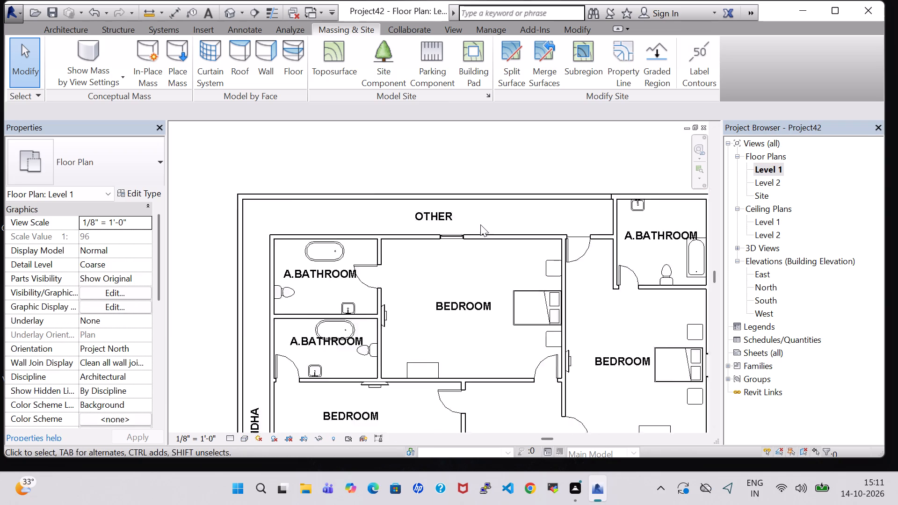
scroll(480, 224, down, 3)
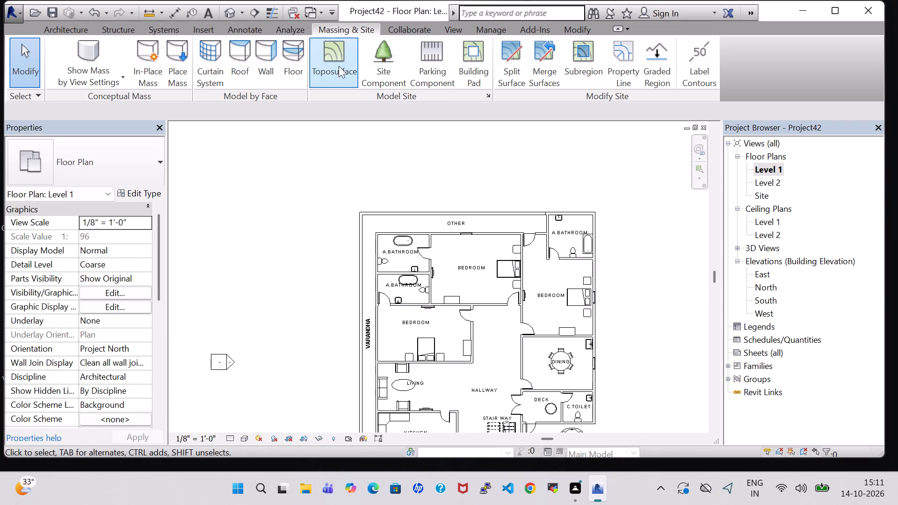
click(56, 31)
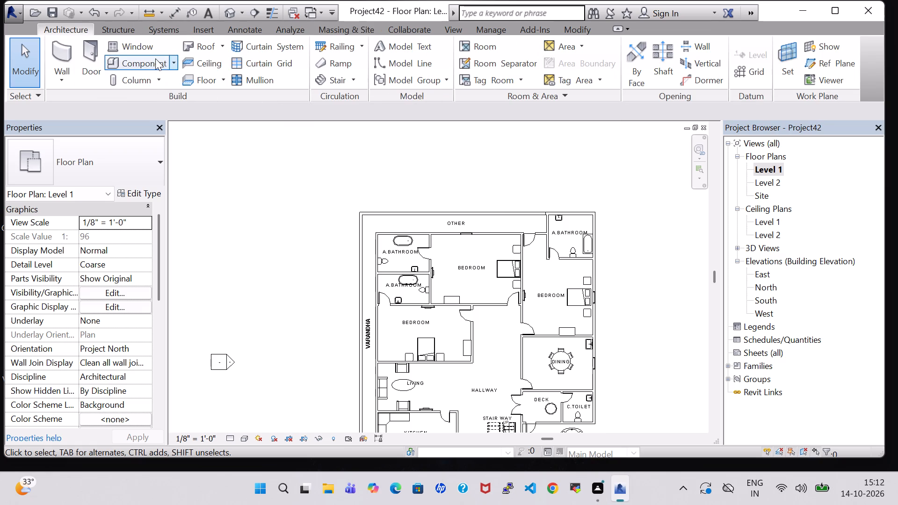
click(155, 58)
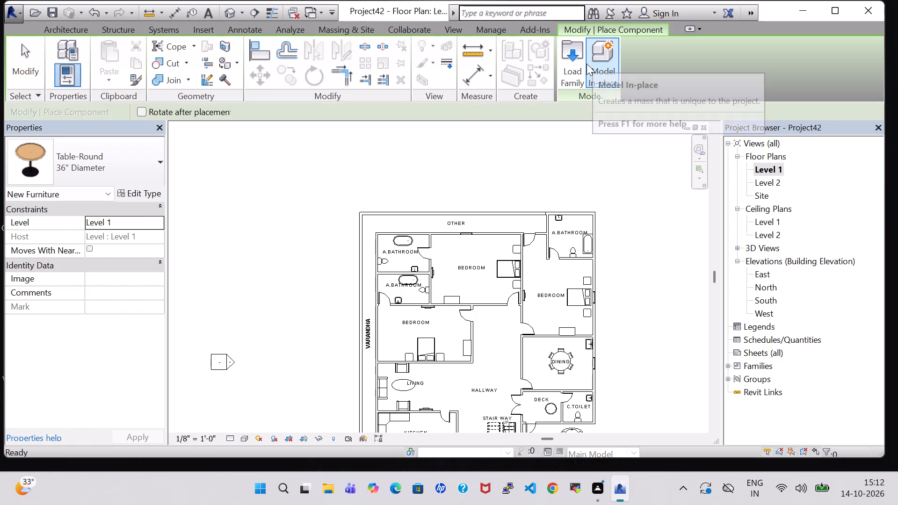
click(572, 63)
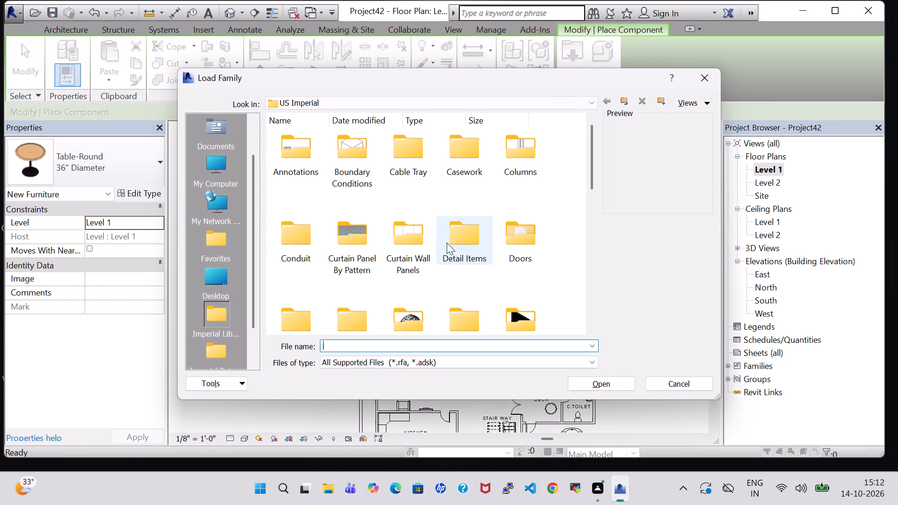
click(424, 237)
key(p)
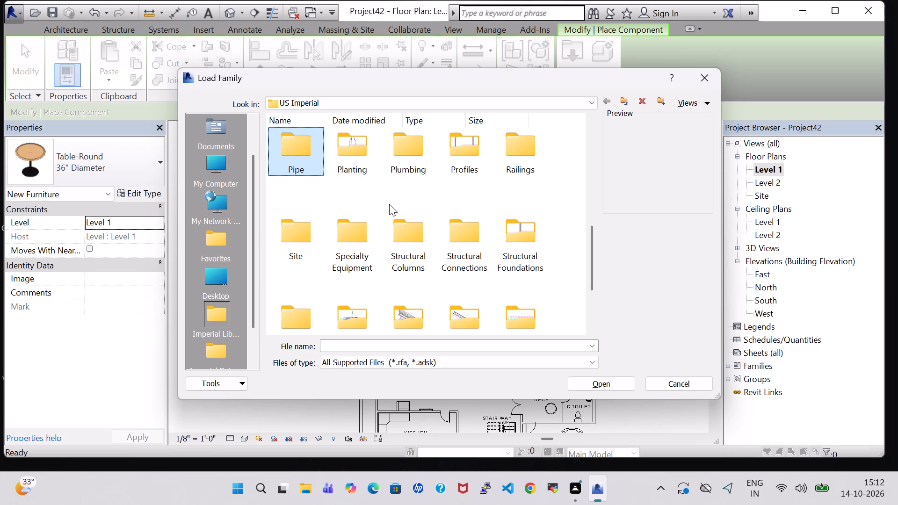
double_click(360, 168)
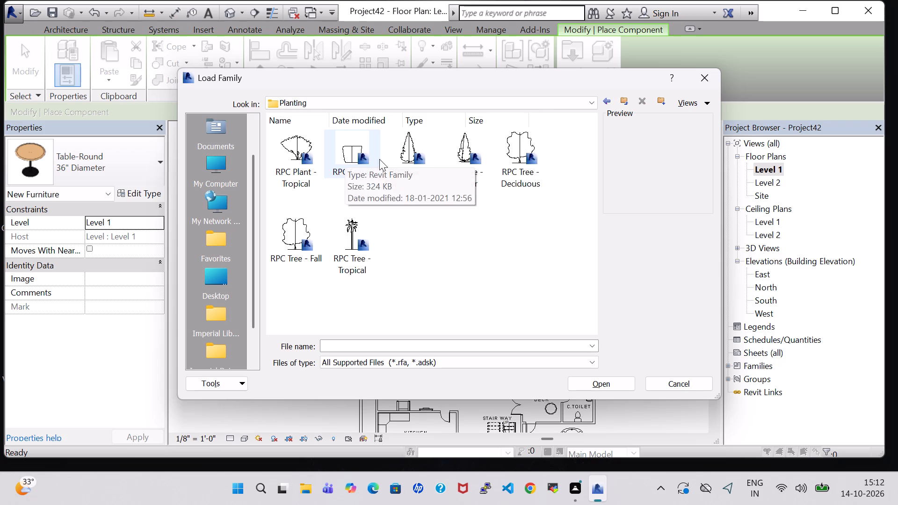
click(461, 167)
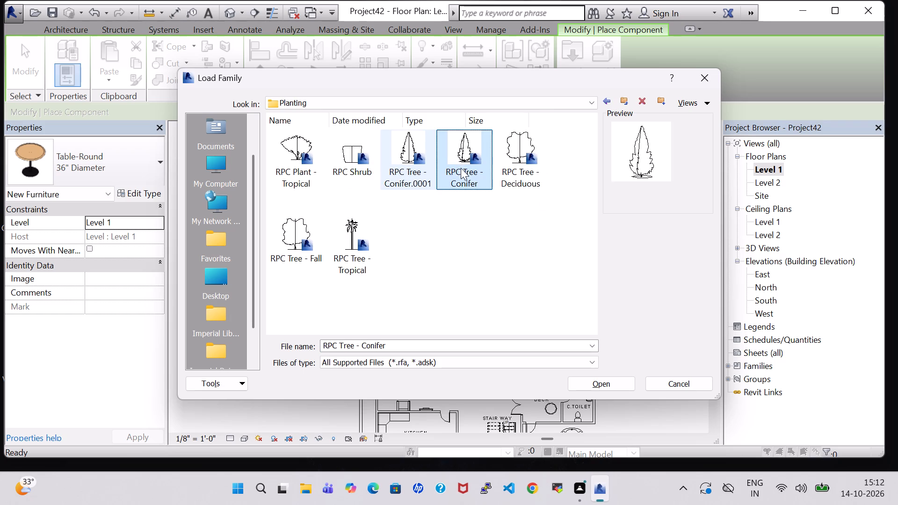
click(598, 389)
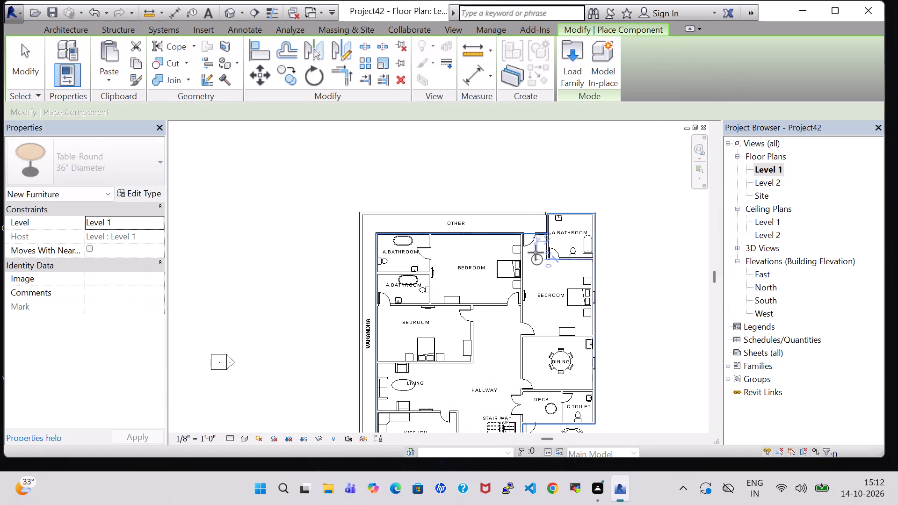
Place three Chinese Juniper - 7' conifers along the OTHER strip: near its east end, mid-strip and at the northwest corner.
scroll(537, 231, up, 6)
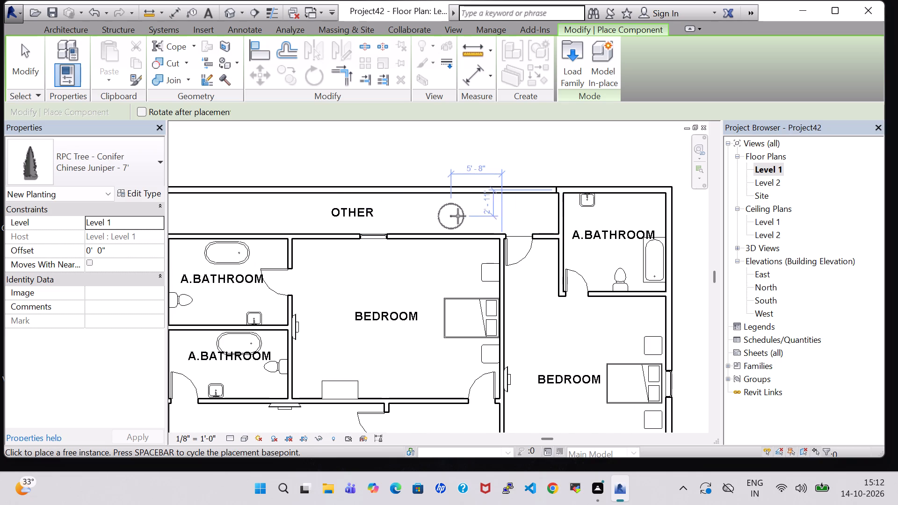
click(470, 216)
middle_drag(437, 216, 559, 230)
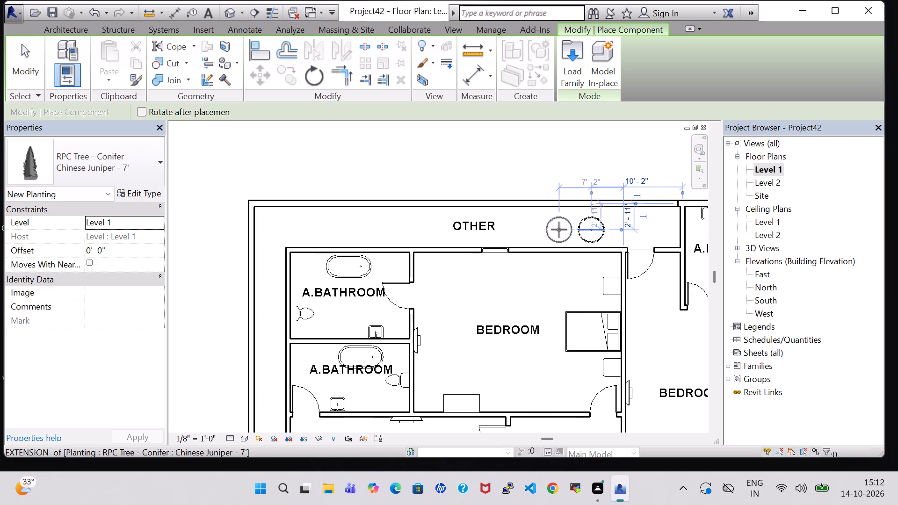
click(436, 226)
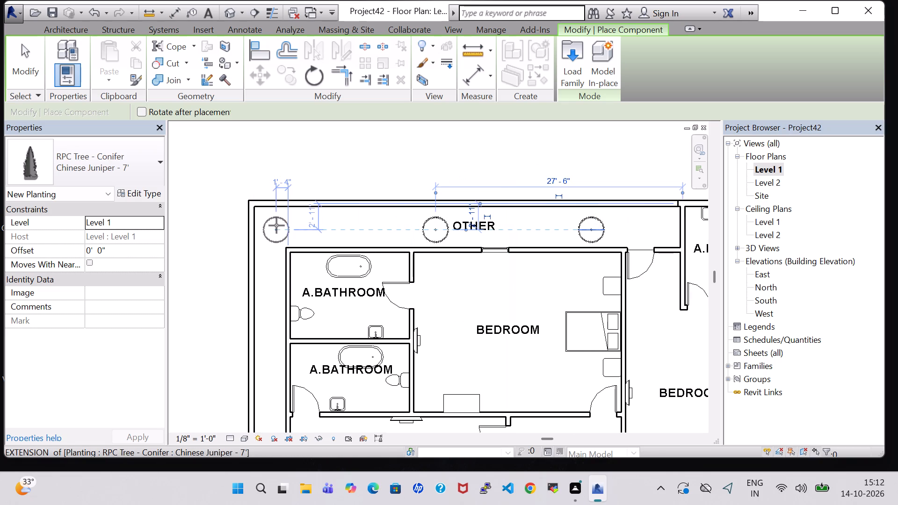
click(273, 225)
Place four more Chinese Juniper - 7' conifers down the west veranda, from beside the lower bathroom to beside the kitchen.
middle_drag(264, 275, 314, 111)
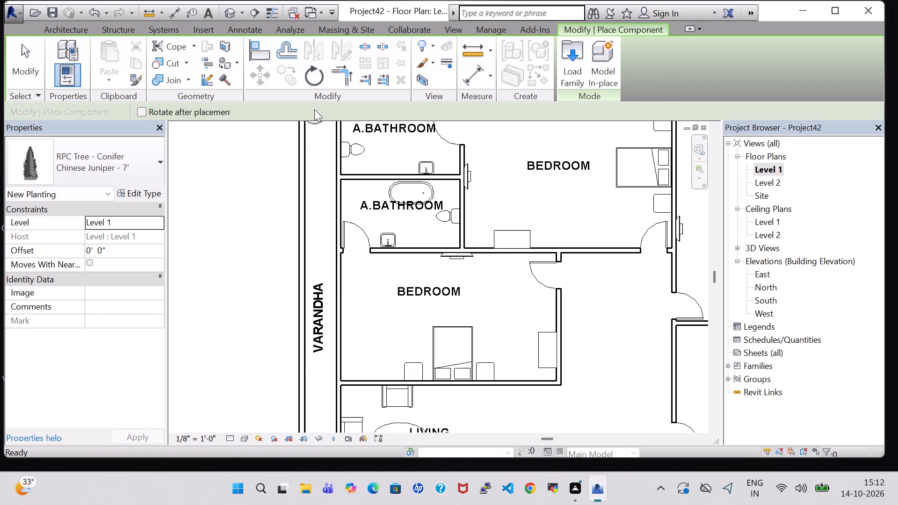
click(320, 209)
middle_drag(324, 242, 311, 151)
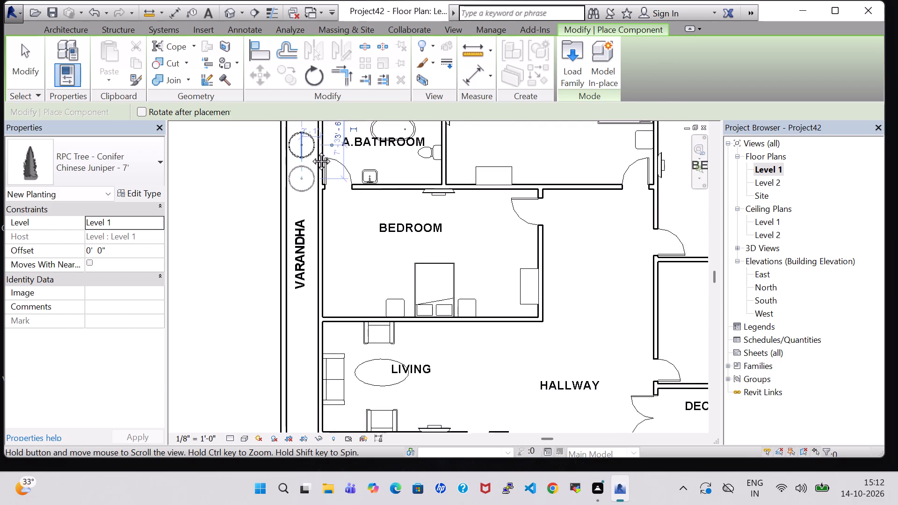
middle_drag(311, 151, 311, 144)
click(307, 231)
middle_drag(305, 333, 305, 245)
click(305, 238)
click(307, 389)
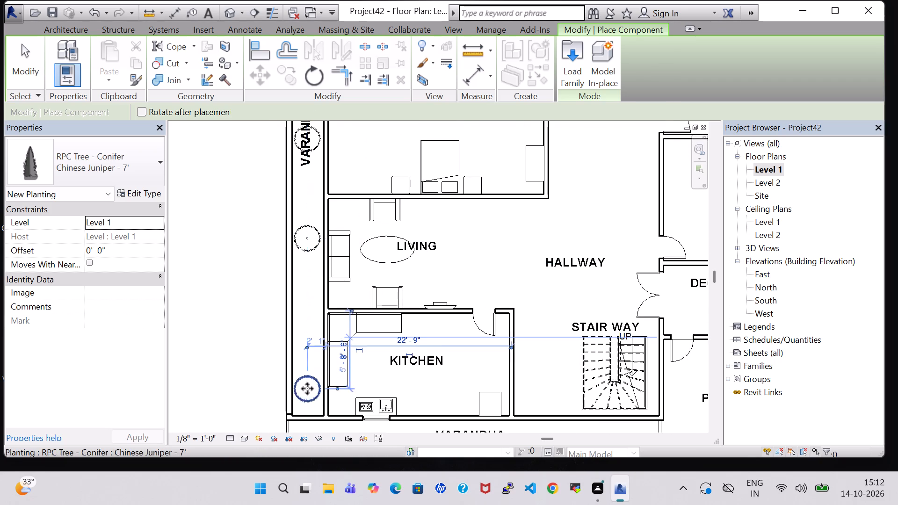
Place three Chinese Juniper - 7' conifers in the south veranda, at its west end, middle and east end, and finish placement.
scroll(307, 389, up, 1)
middle_drag(307, 389, 331, 213)
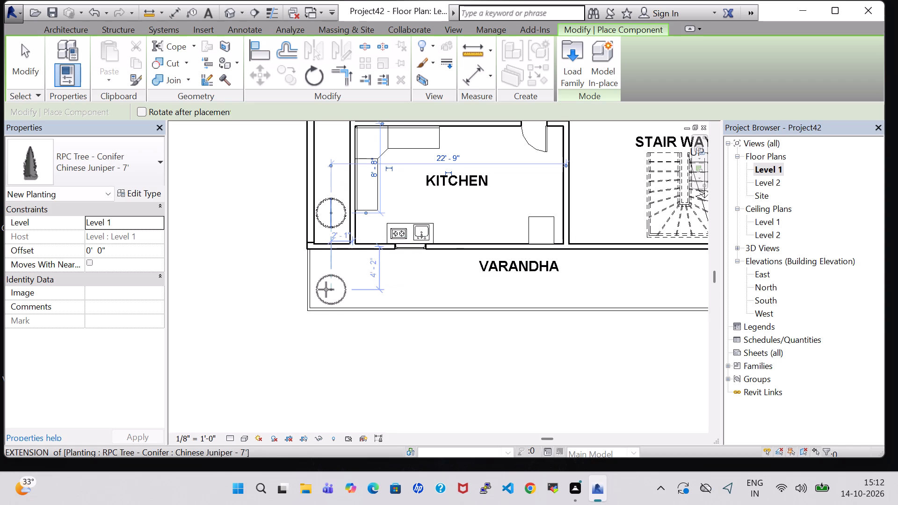
click(326, 289)
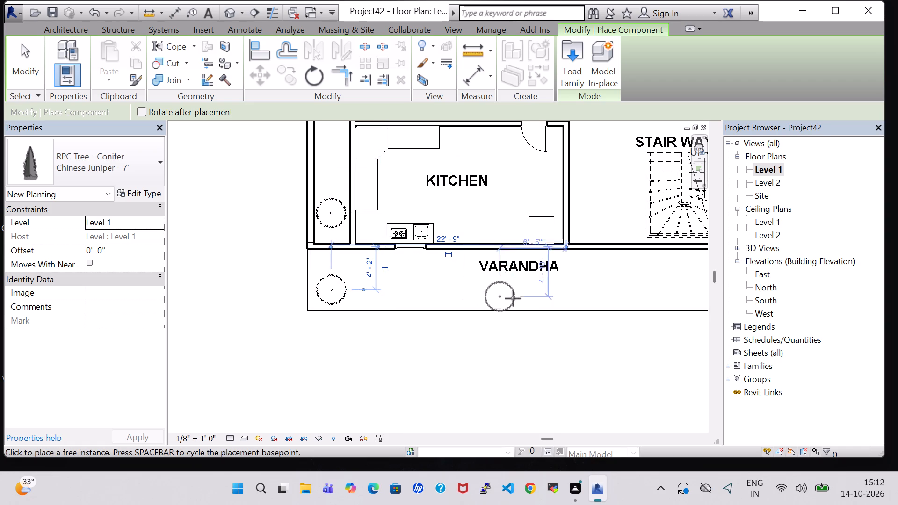
click(529, 289)
middle_drag(529, 289, 400, 287)
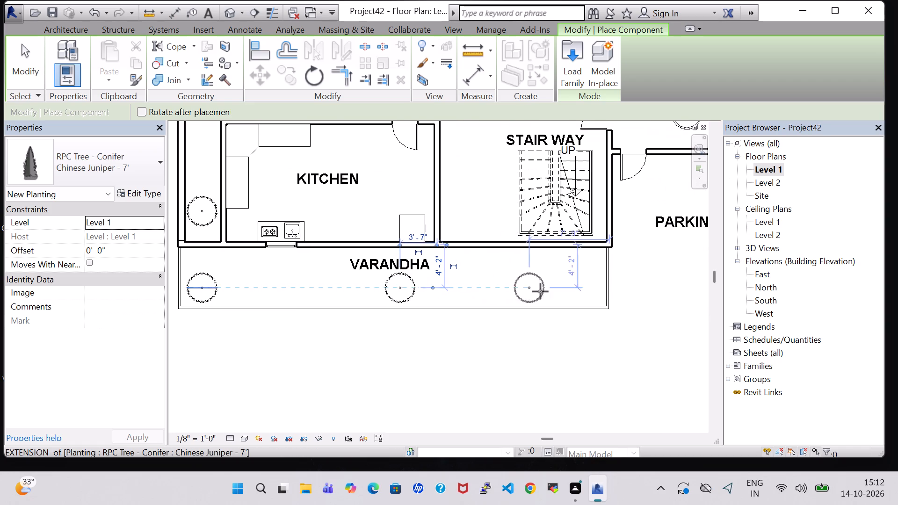
click(581, 291)
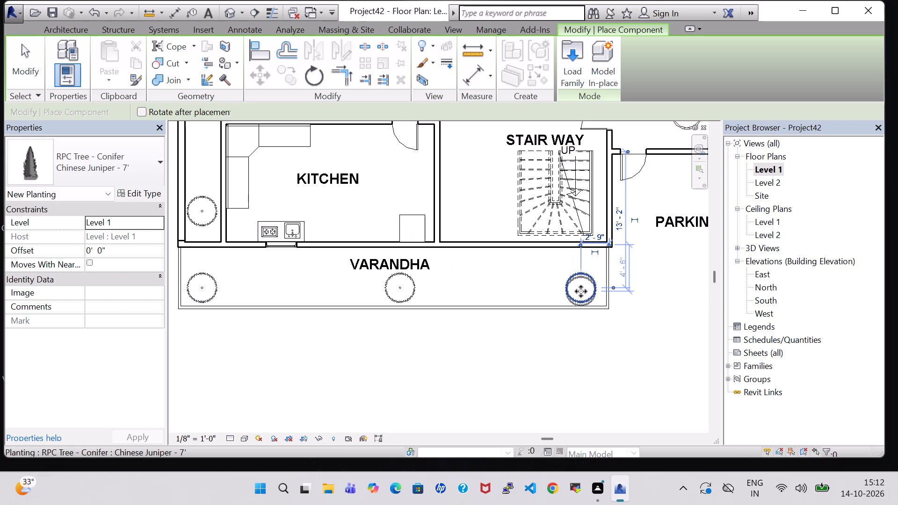
key(Escape)
key(Escape)
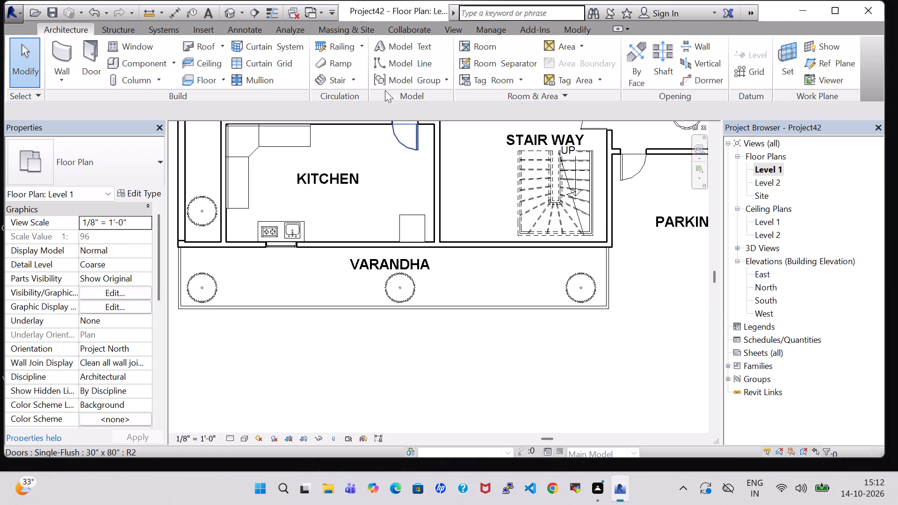
Examine the conifers in 3D from the front and above, checking the toposurface against the rooms' floor.
scroll(476, 299, down, 3)
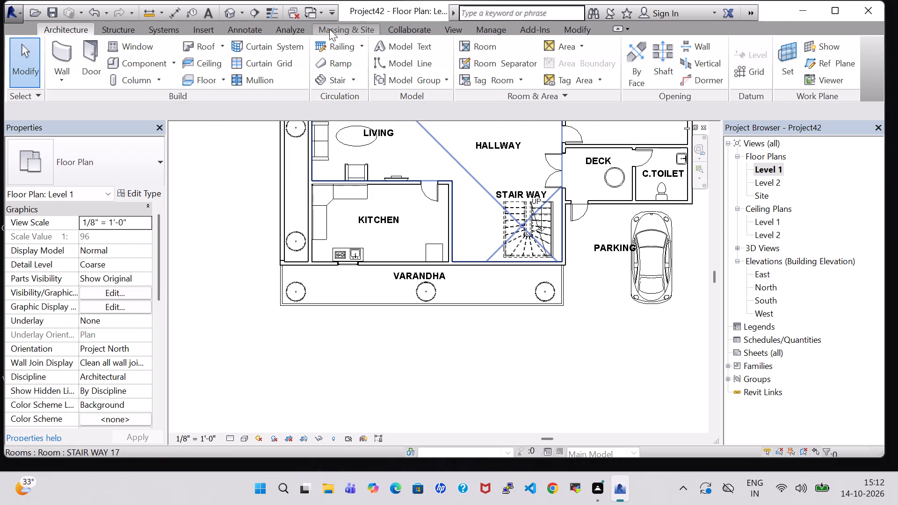
click(229, 17)
click(433, 199)
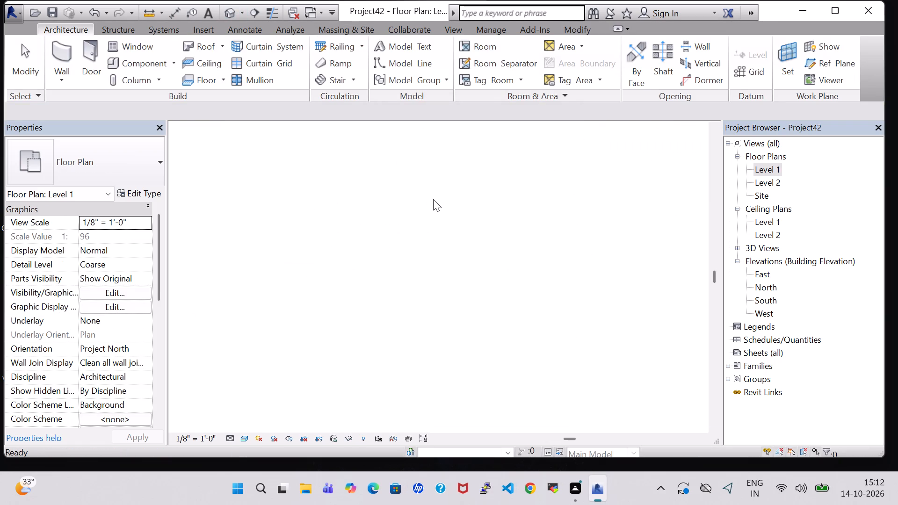
middle_click(449, 276)
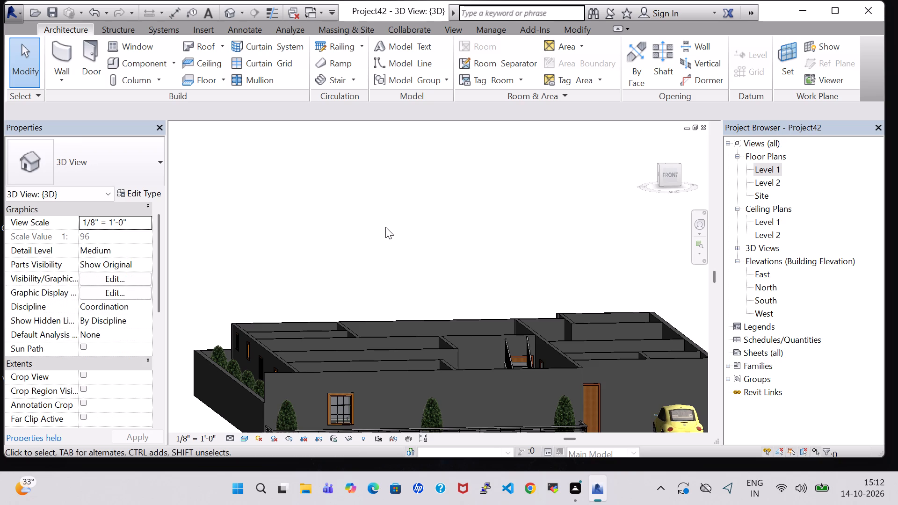
shift+middle_drag(385, 227, 369, 329)
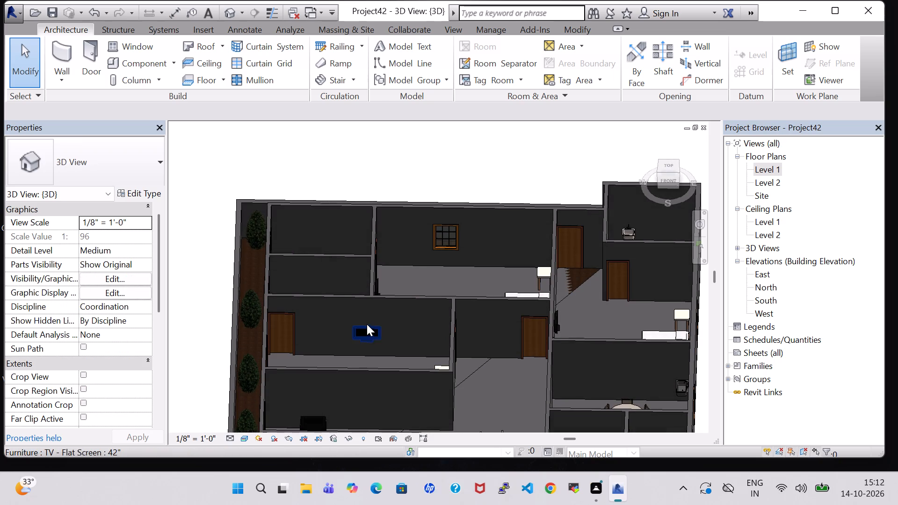
shift+middle_drag(500, 141, 491, 248)
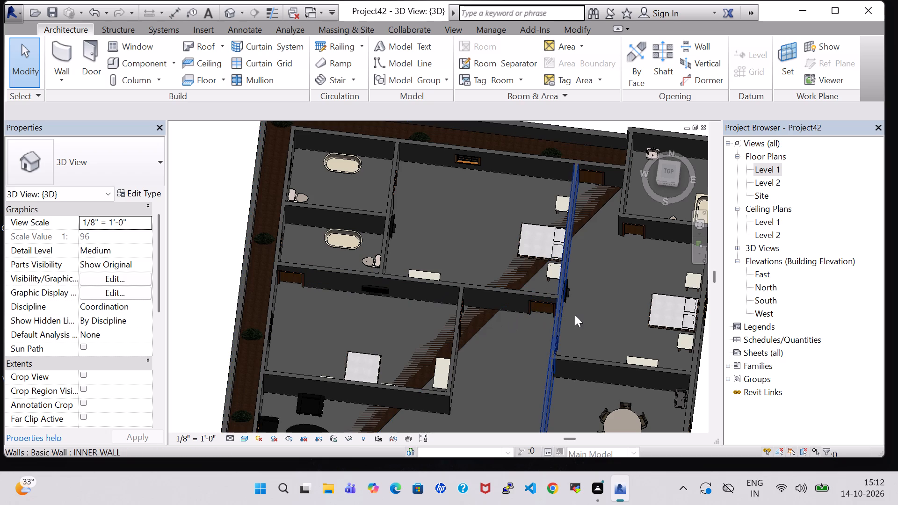
middle_drag(594, 311, 596, 216)
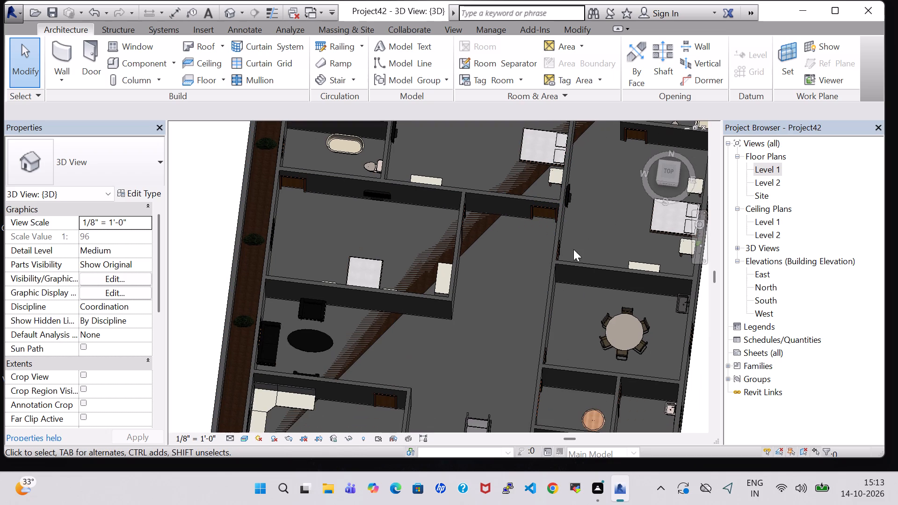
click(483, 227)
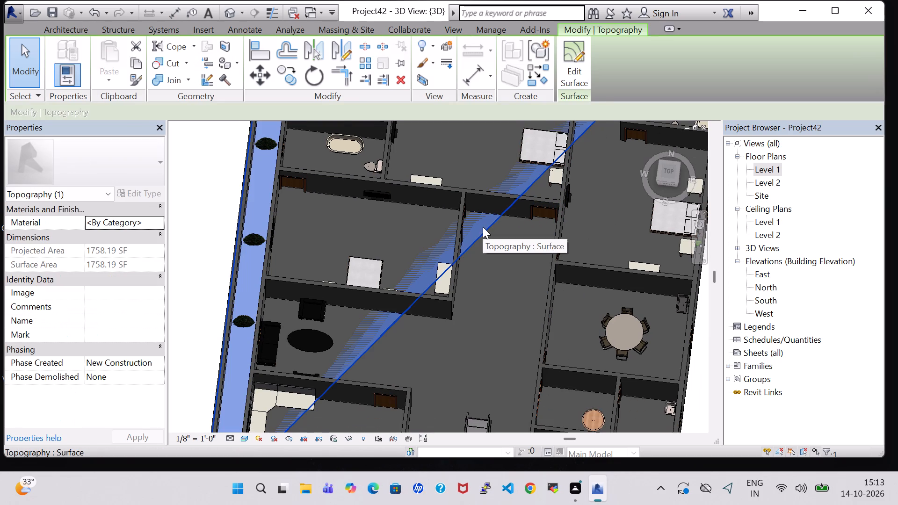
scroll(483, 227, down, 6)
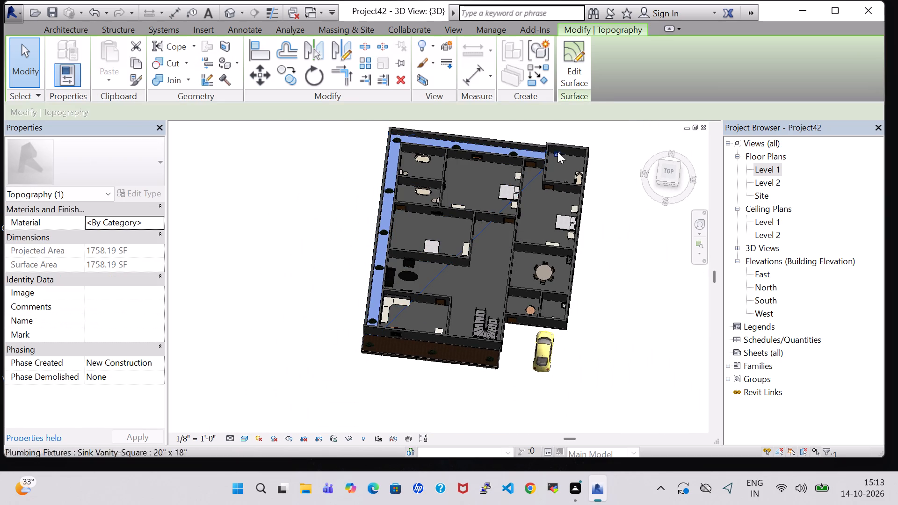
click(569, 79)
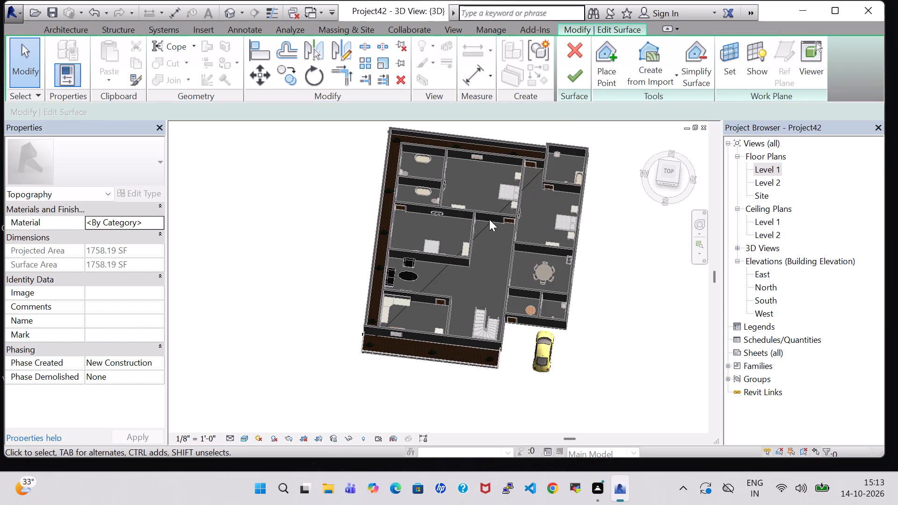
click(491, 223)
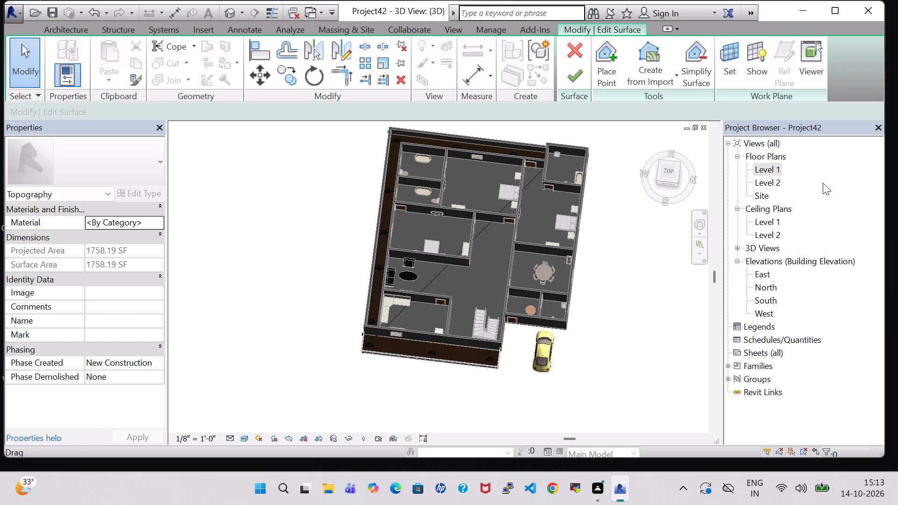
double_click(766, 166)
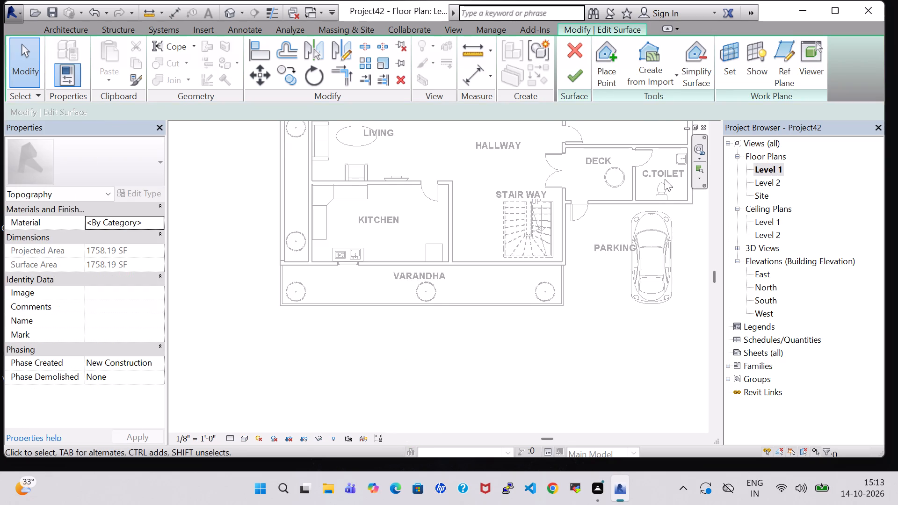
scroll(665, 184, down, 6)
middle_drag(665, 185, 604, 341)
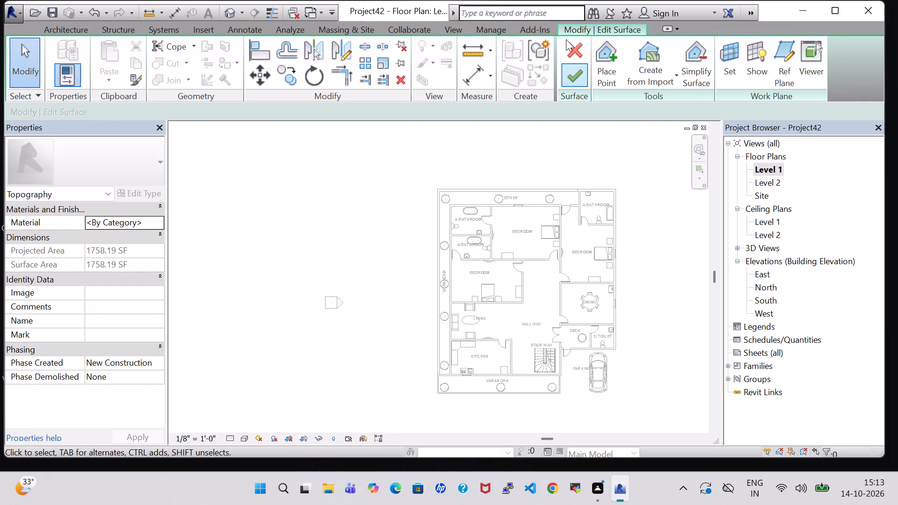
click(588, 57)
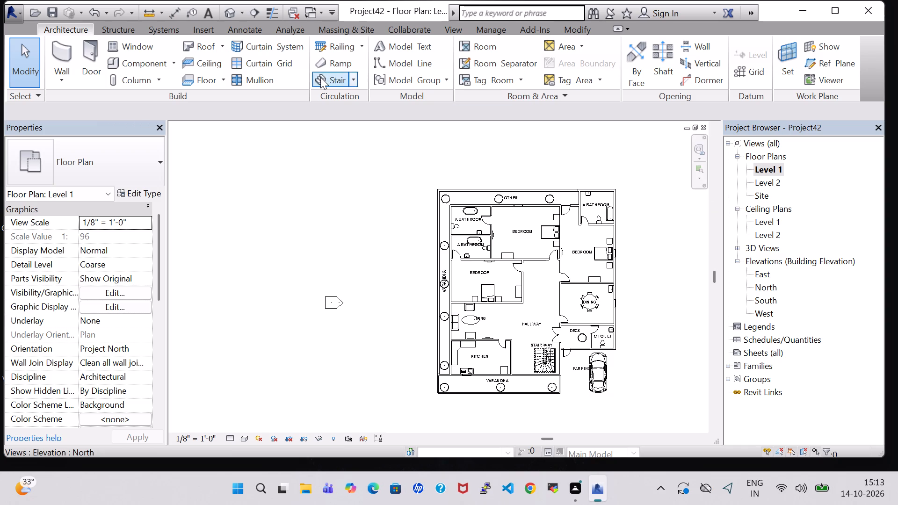
Open the default 3D view of the house.
click(228, 12)
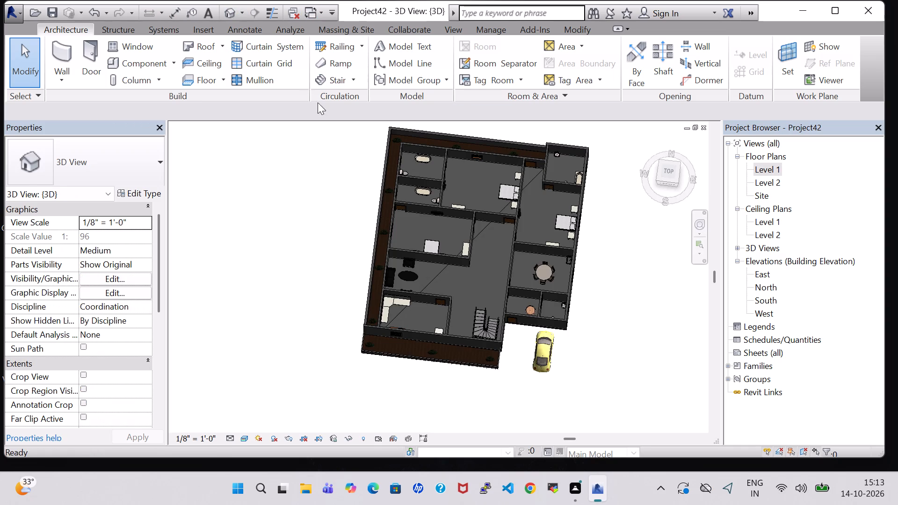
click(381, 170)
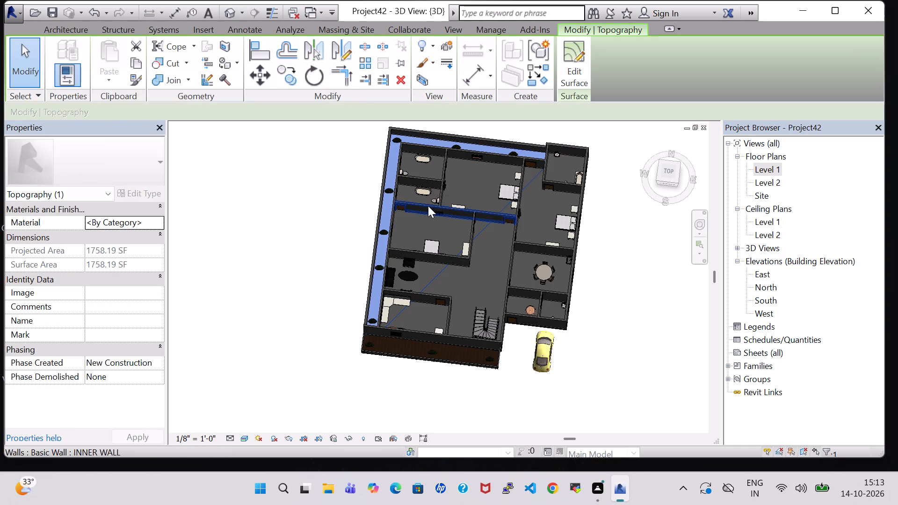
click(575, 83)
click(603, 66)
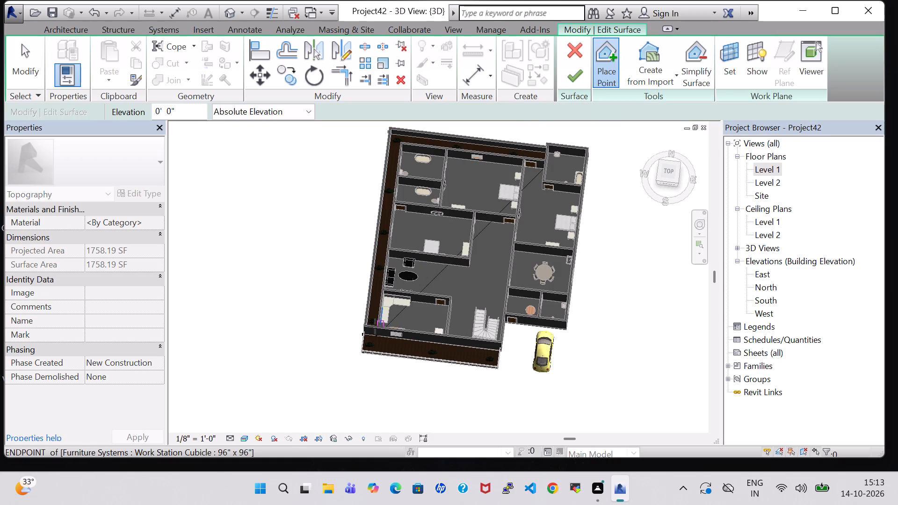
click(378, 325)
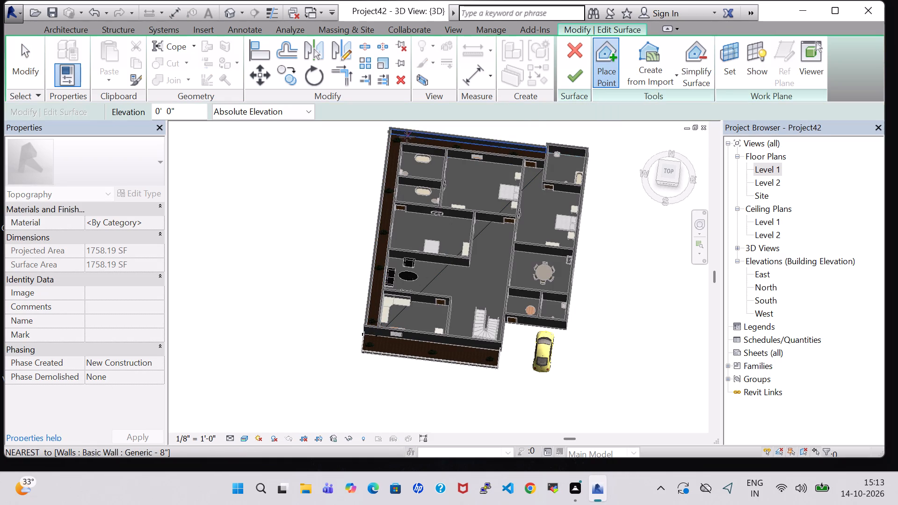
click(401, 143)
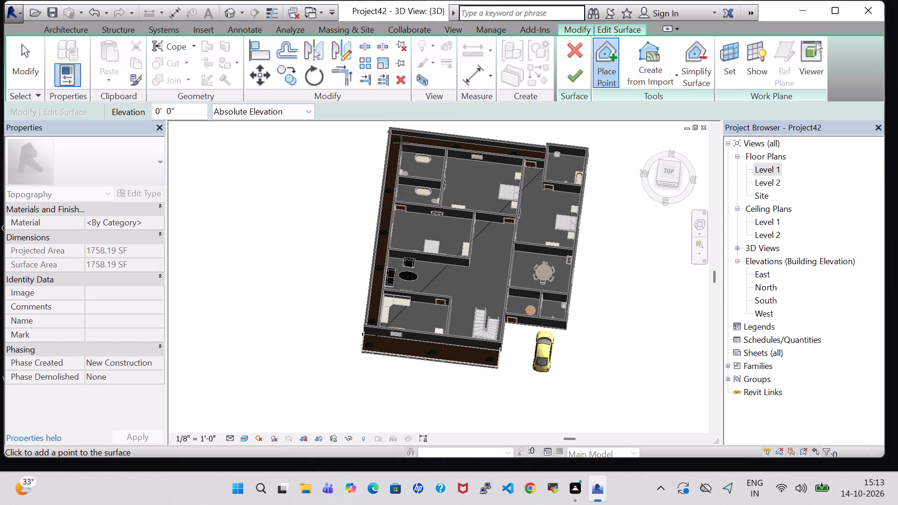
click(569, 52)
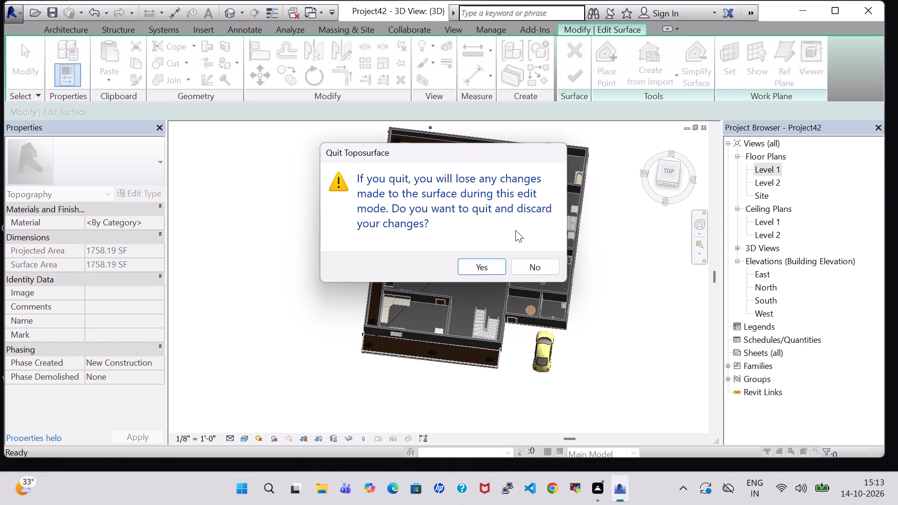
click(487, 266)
Delete the toposurface that covers the OTHER strip and the west veranda.
click(493, 224)
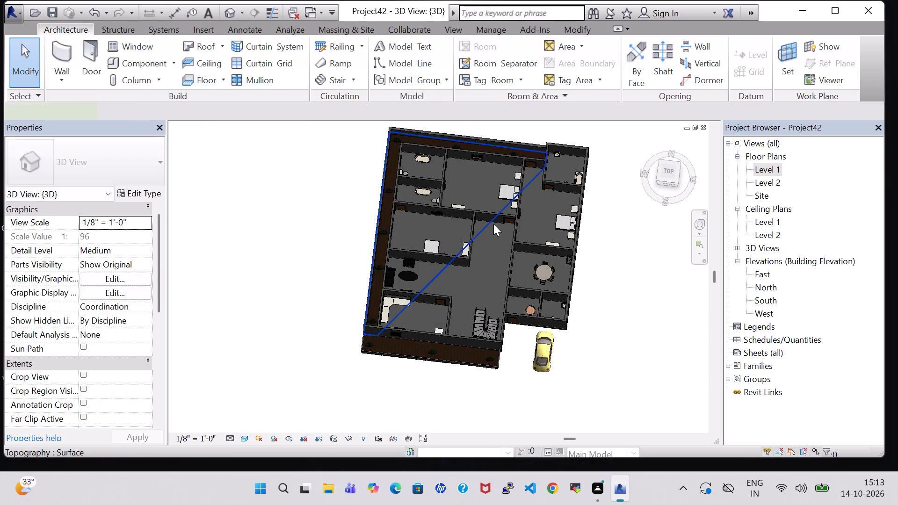
key(Delete)
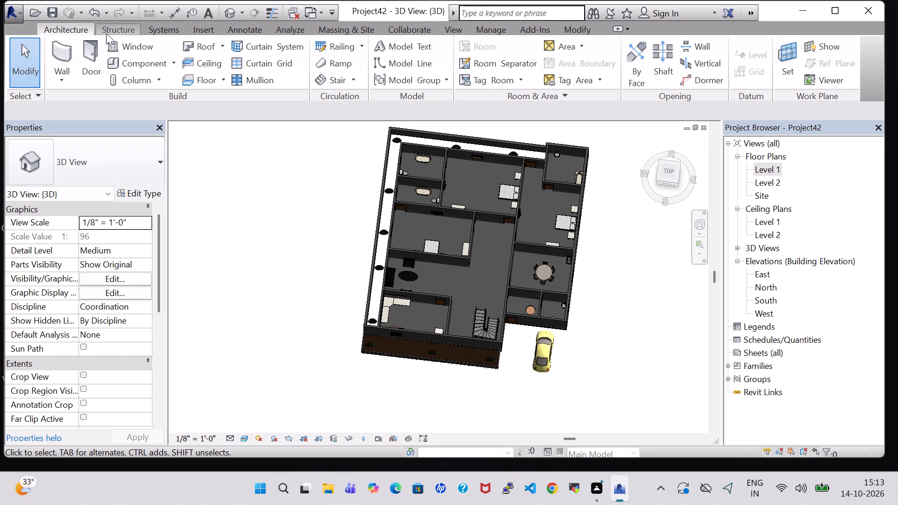
Create a new toposurface at absolute elevation 0' 0" from points along the OTHER strip and down the west veranda to its south end.
click(327, 34)
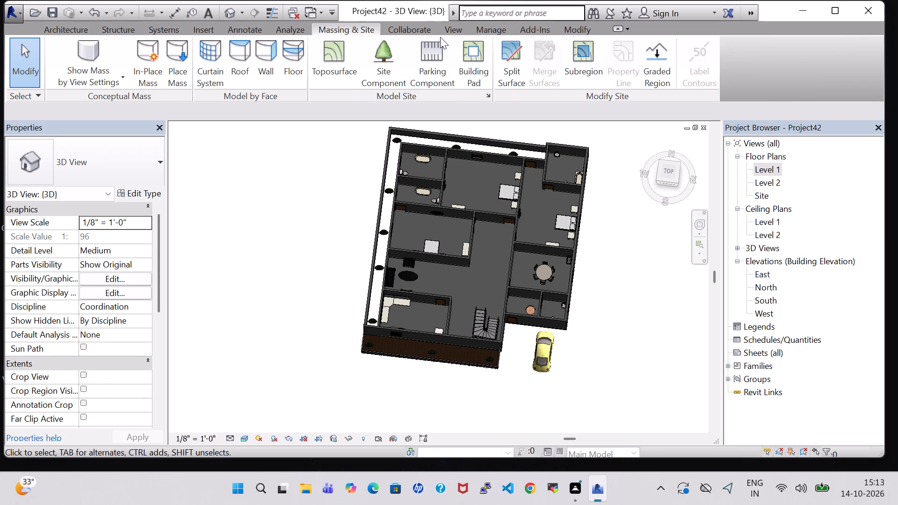
click(341, 51)
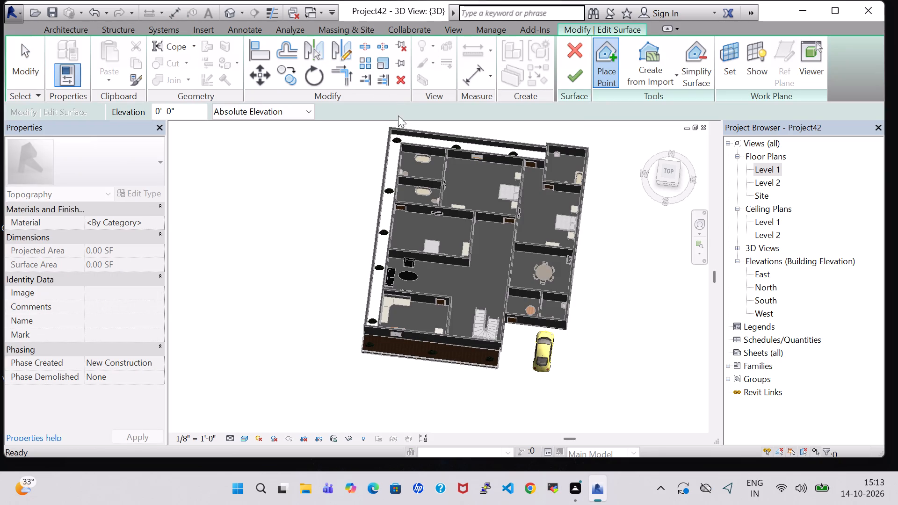
click(610, 69)
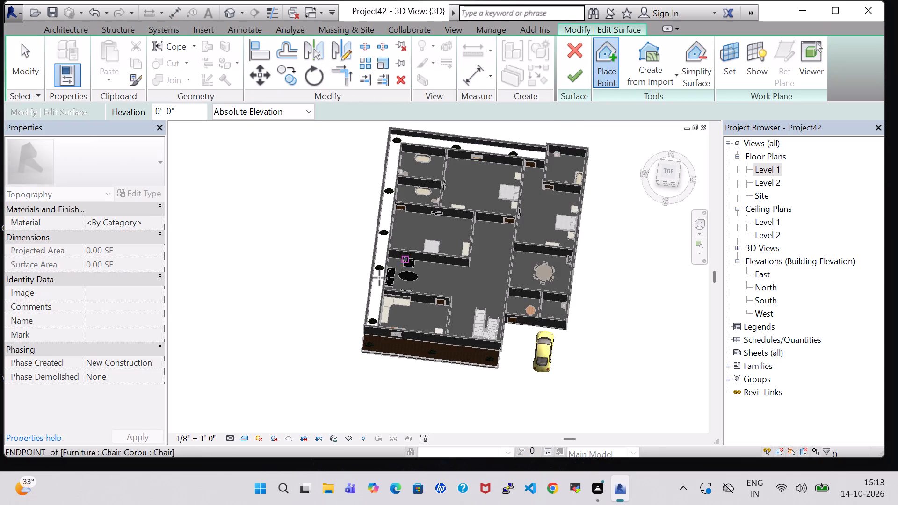
click(391, 130)
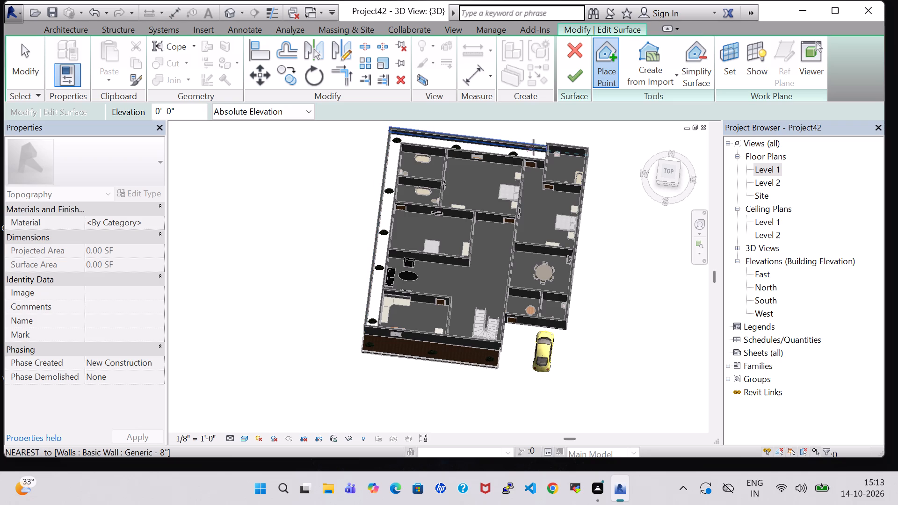
click(543, 149)
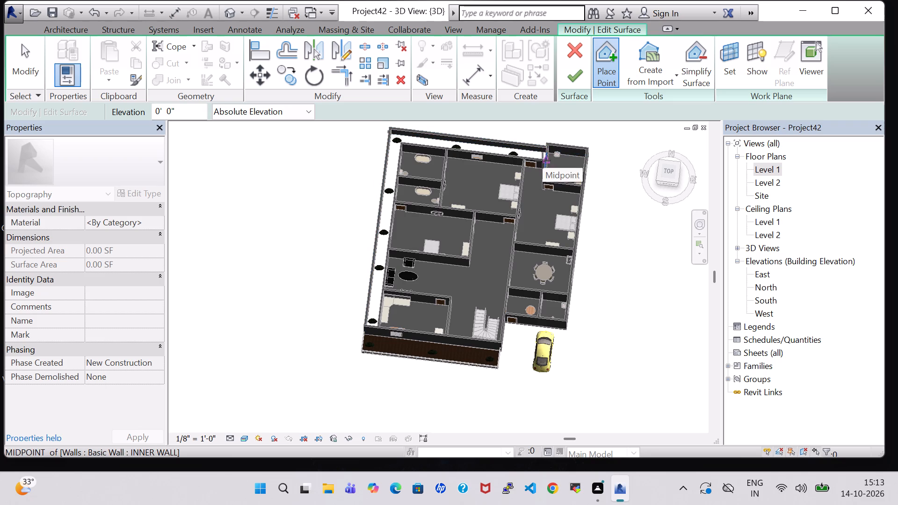
click(543, 160)
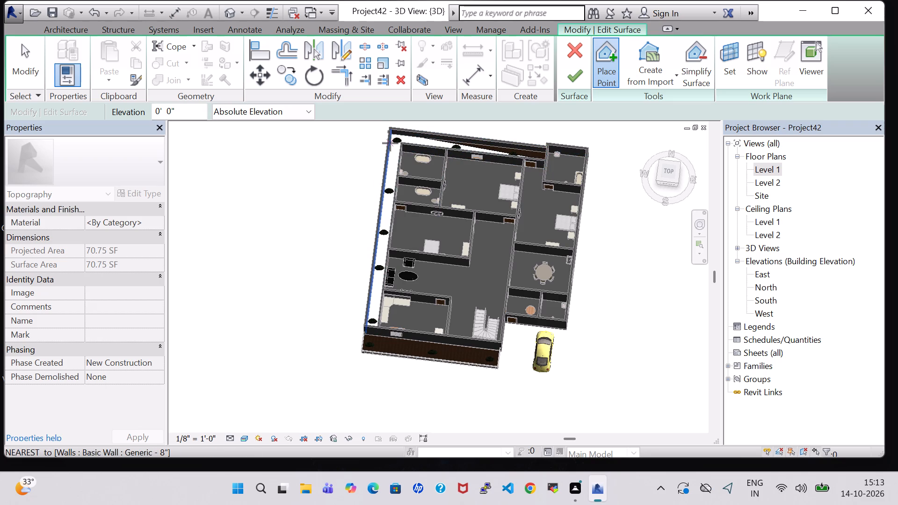
click(390, 143)
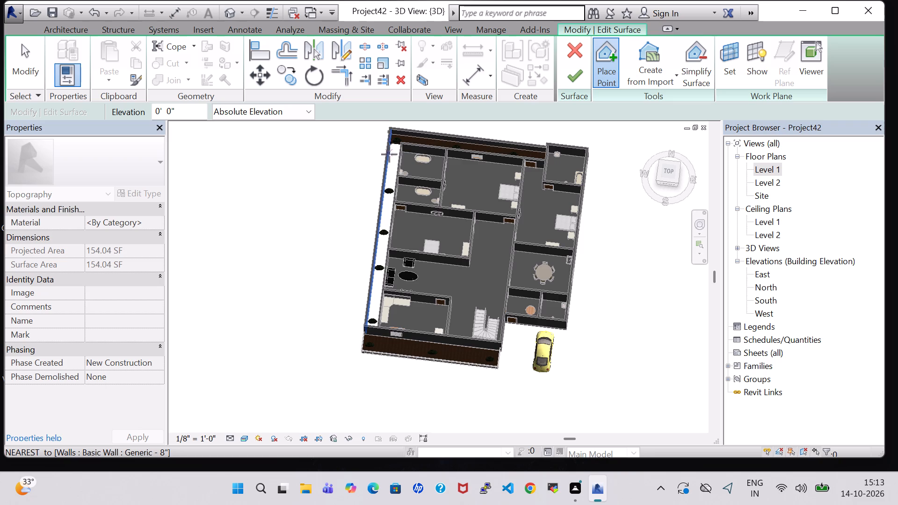
click(362, 326)
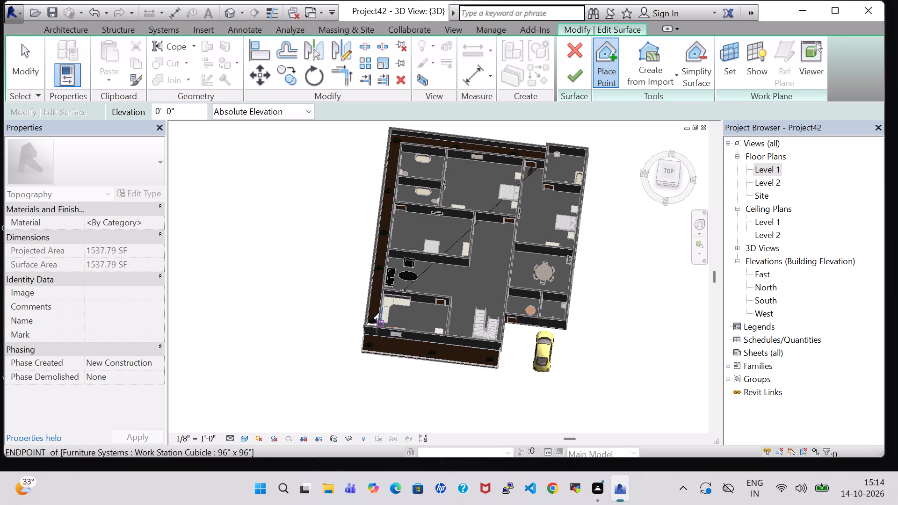
click(377, 326)
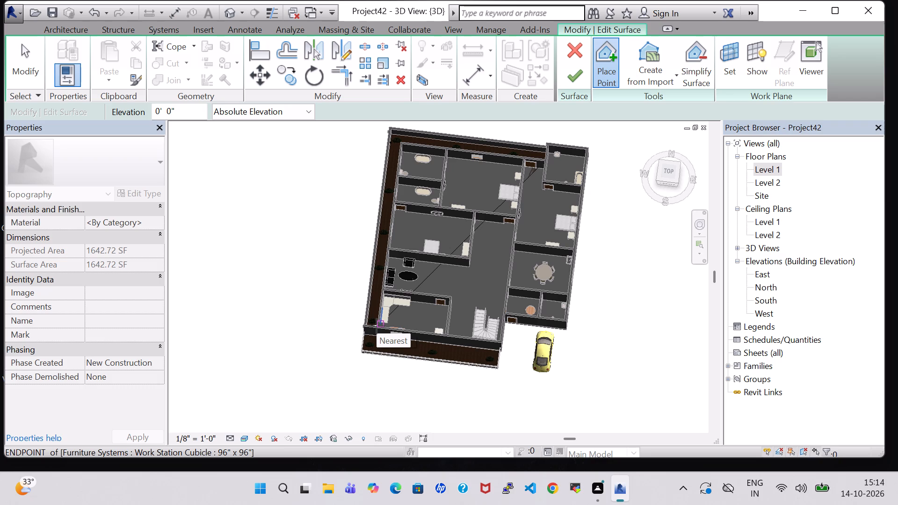
key(Escape)
key(Escape)
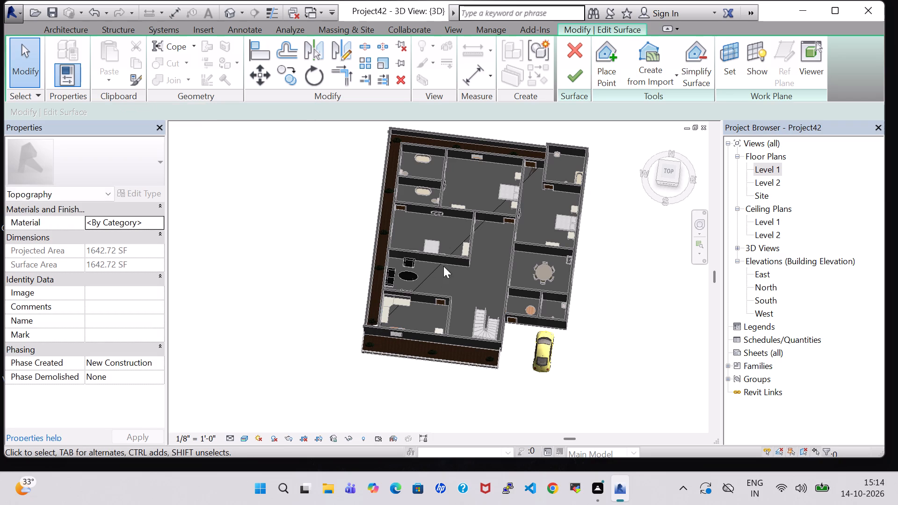
click(456, 247)
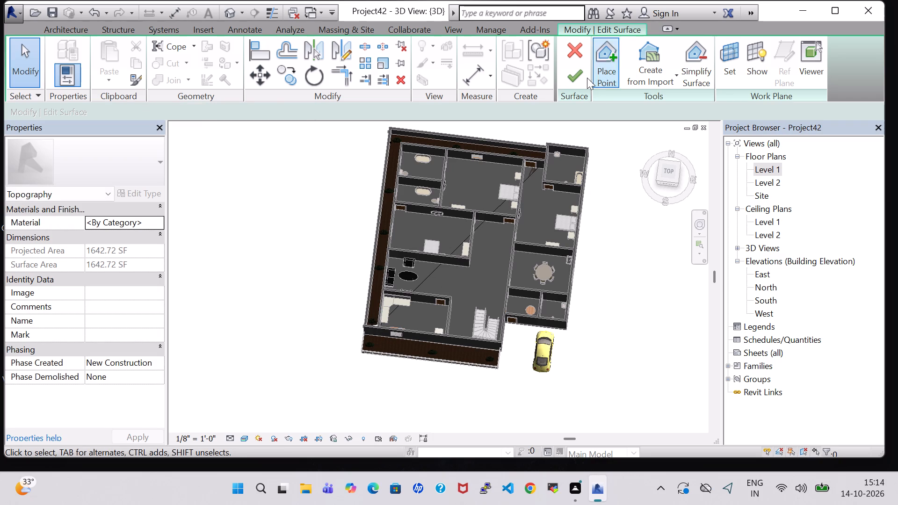
click(573, 67)
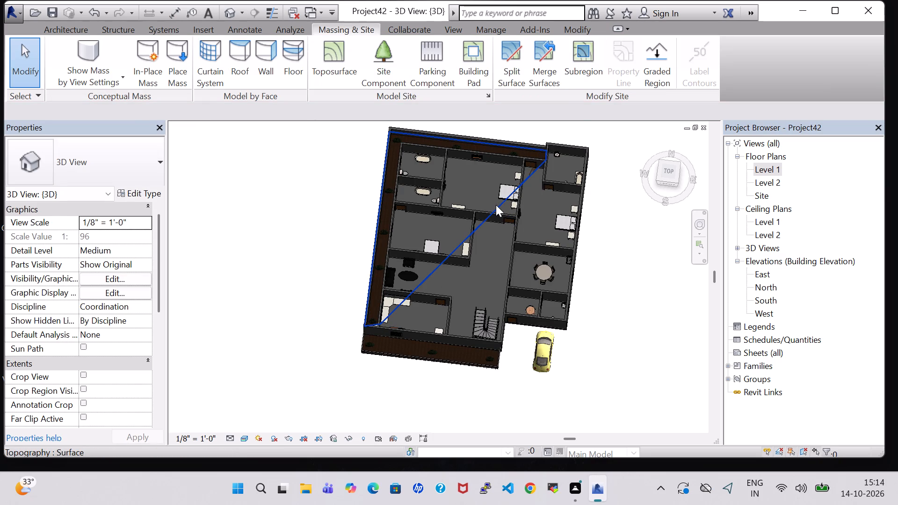
Edit the new toposurface, adding points at the west veranda's south end beside the kitchen corner, and finish the surface.
click(496, 205)
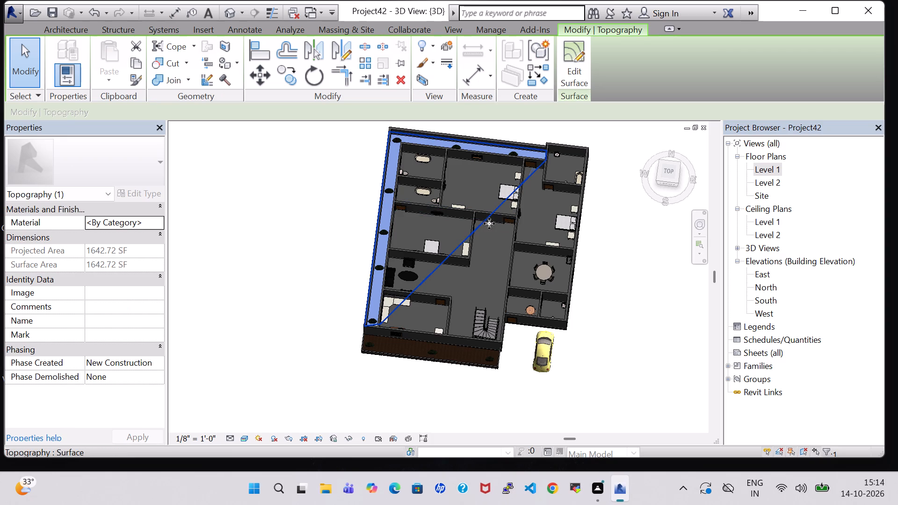
key(Escape)
key(Escape)
click(430, 228)
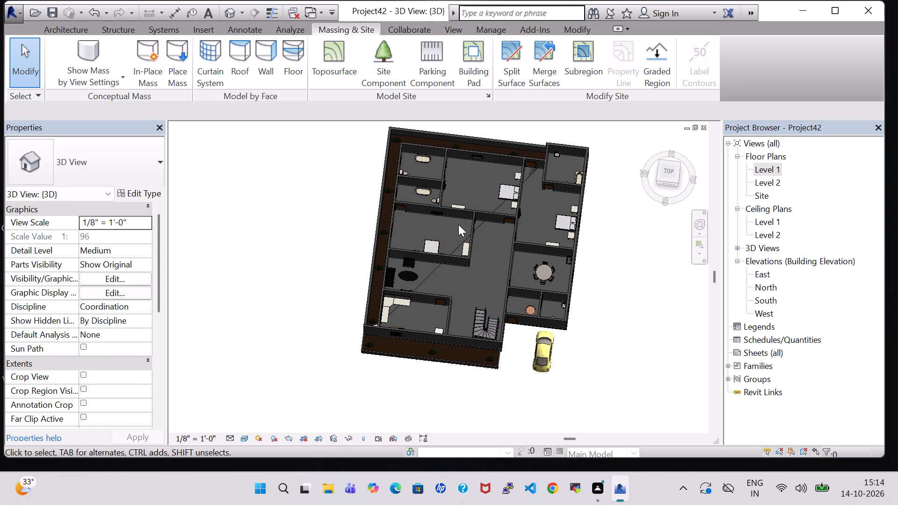
click(496, 207)
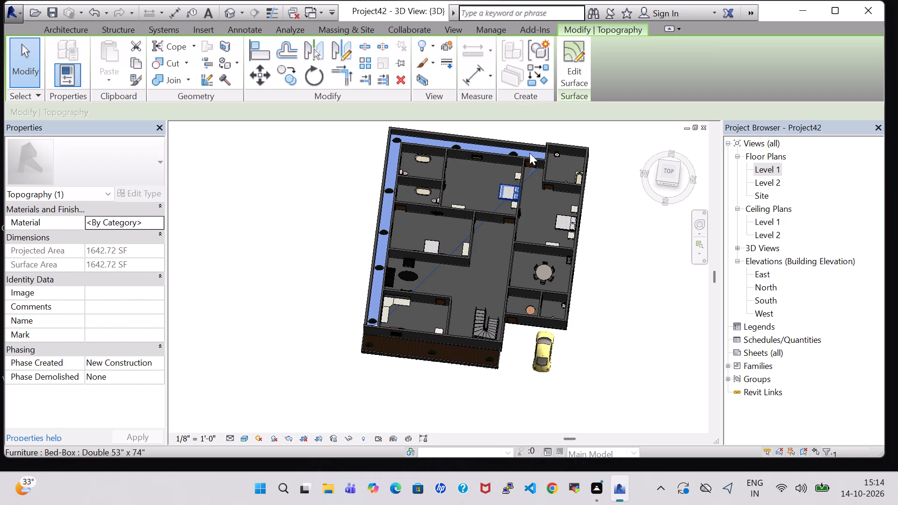
click(573, 55)
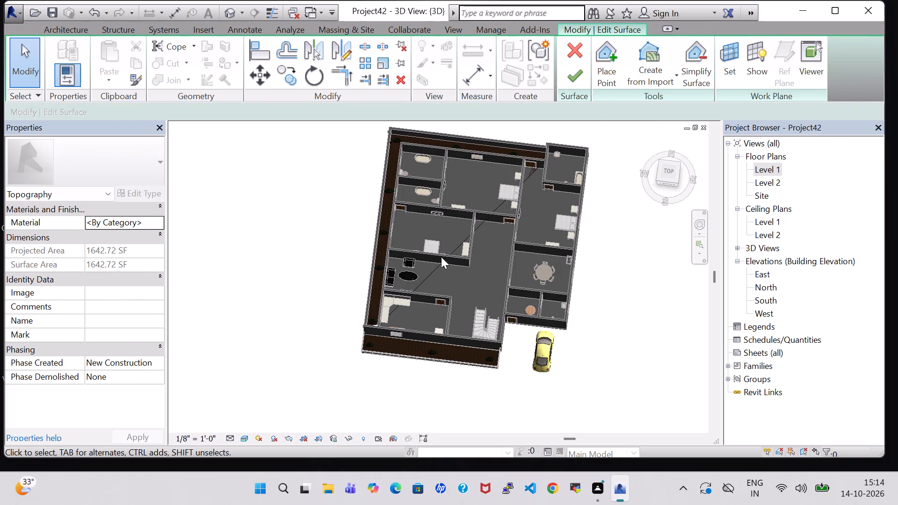
key(Up)
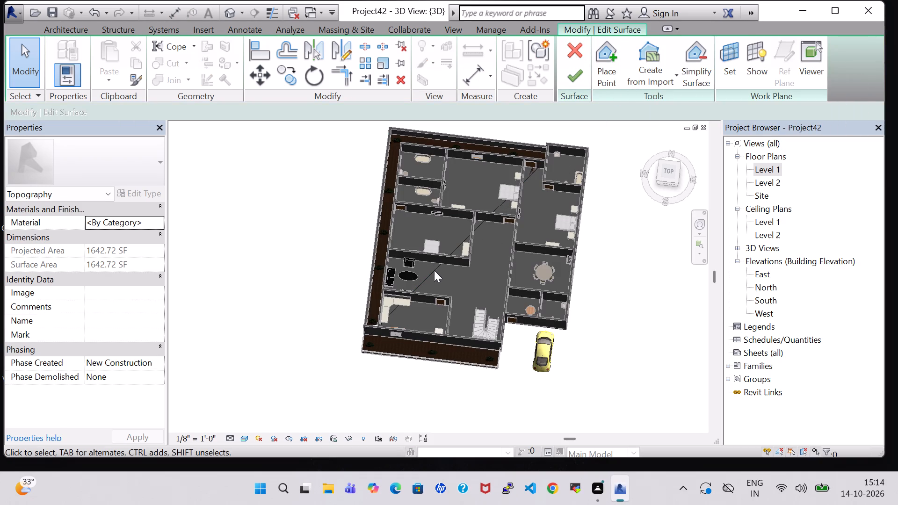
key(Up)
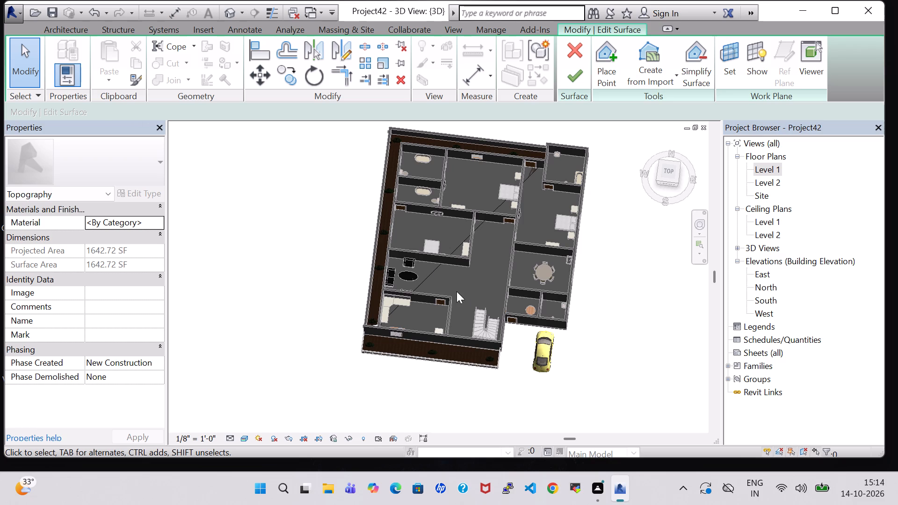
click(606, 64)
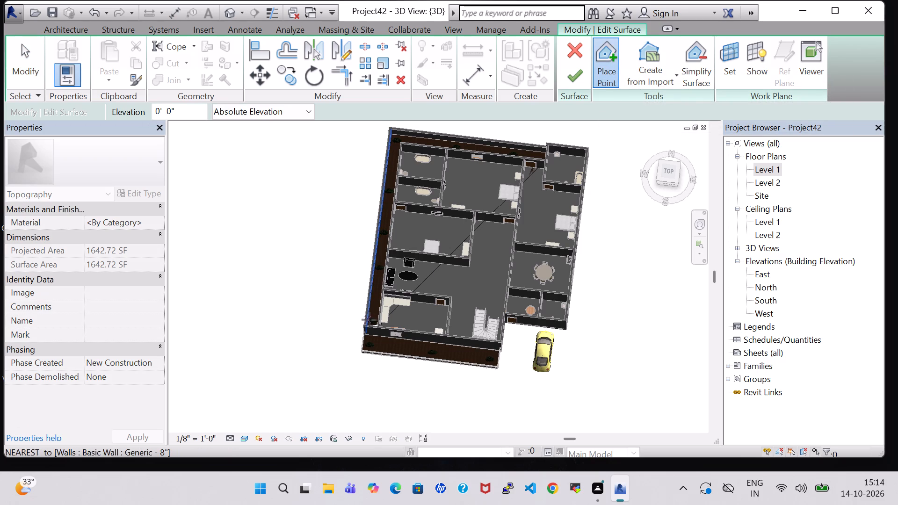
click(378, 328)
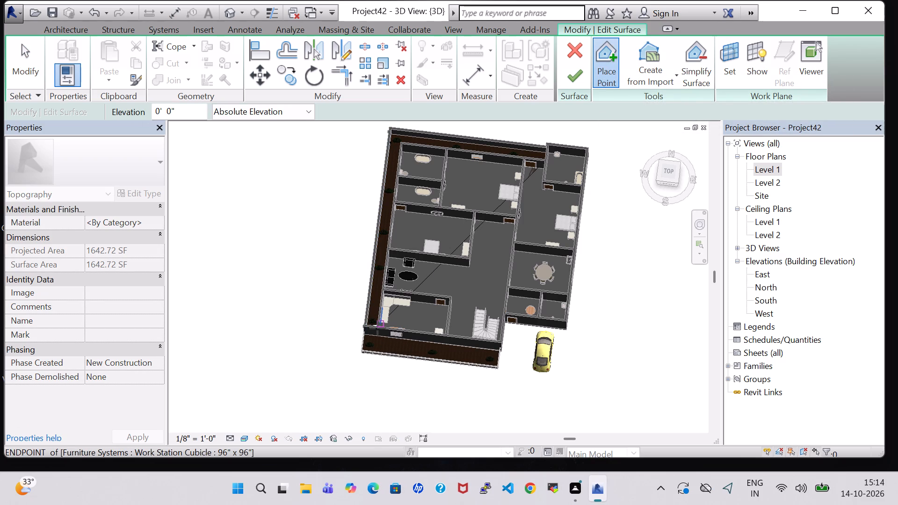
click(376, 328)
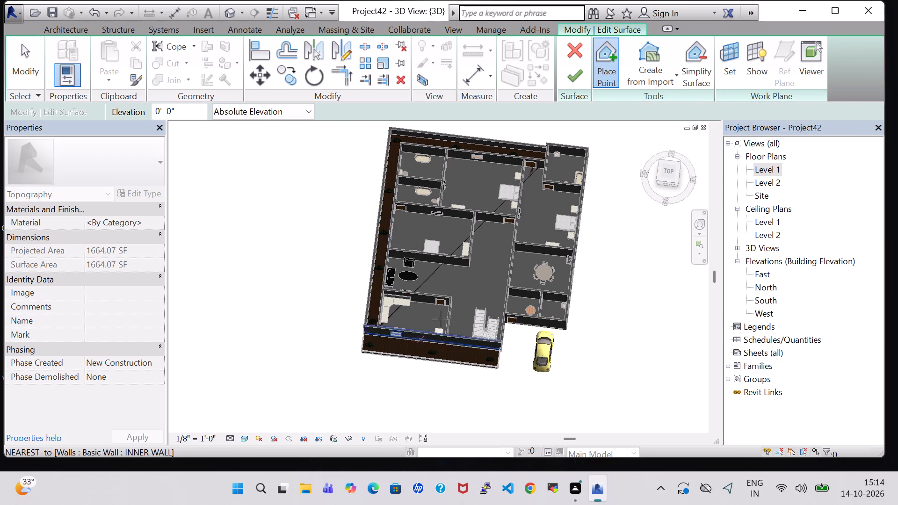
click(574, 74)
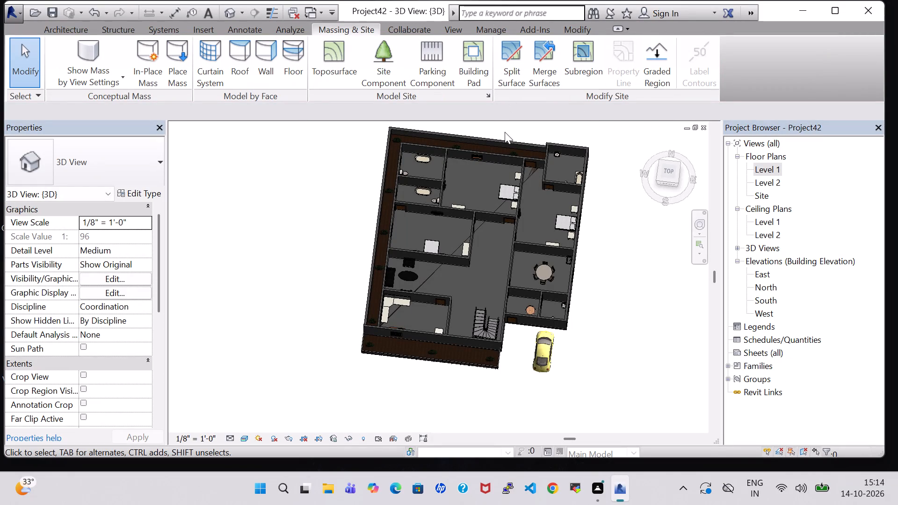
key(Escape)
key(Escape)
Delete the toposurface that spreads diagonally from the OTHER strip and west veranda across the rooms.
click(231, 13)
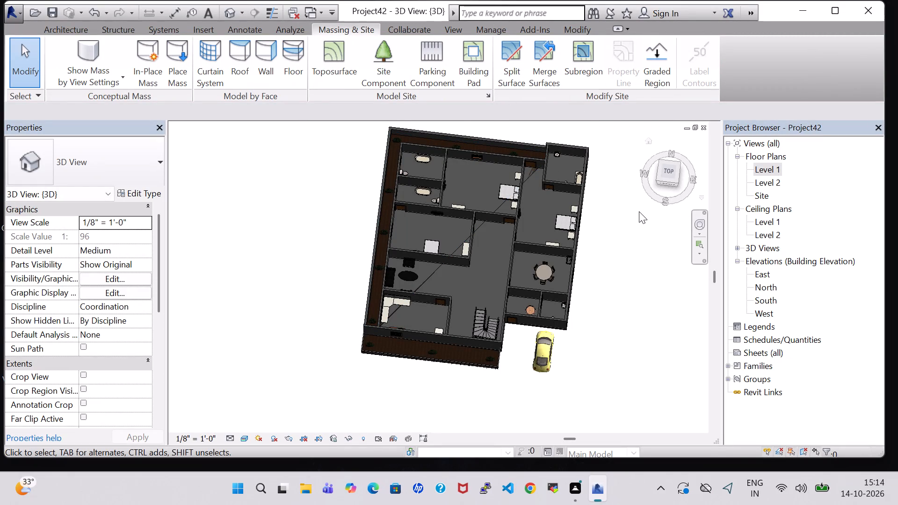
scroll(639, 211, up, 4)
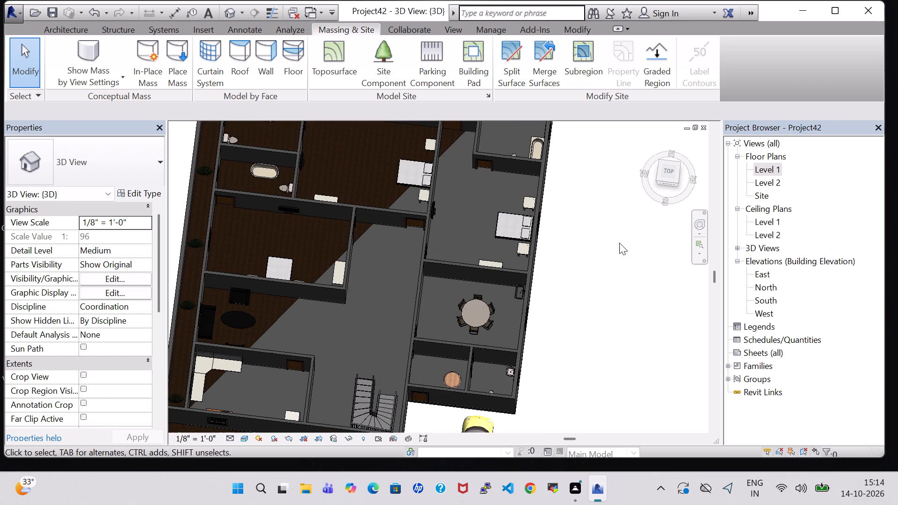
scroll(619, 244, down, 7)
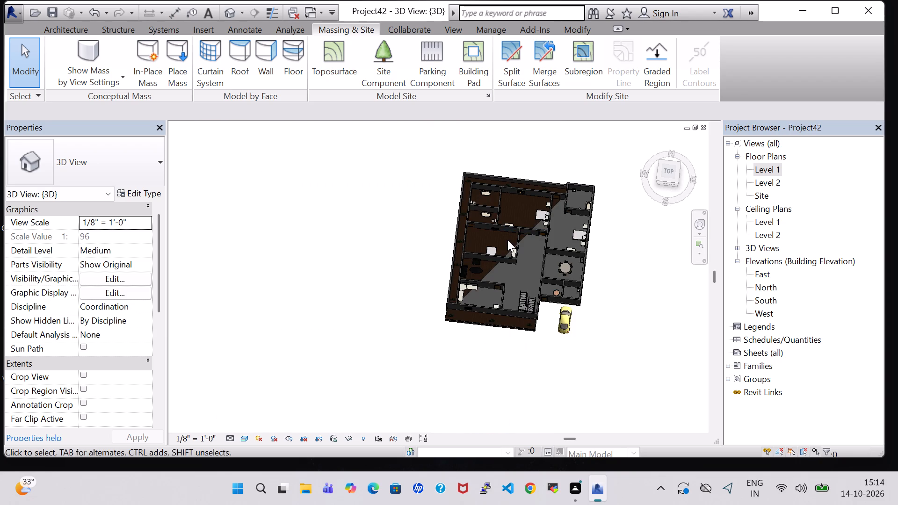
click(508, 250)
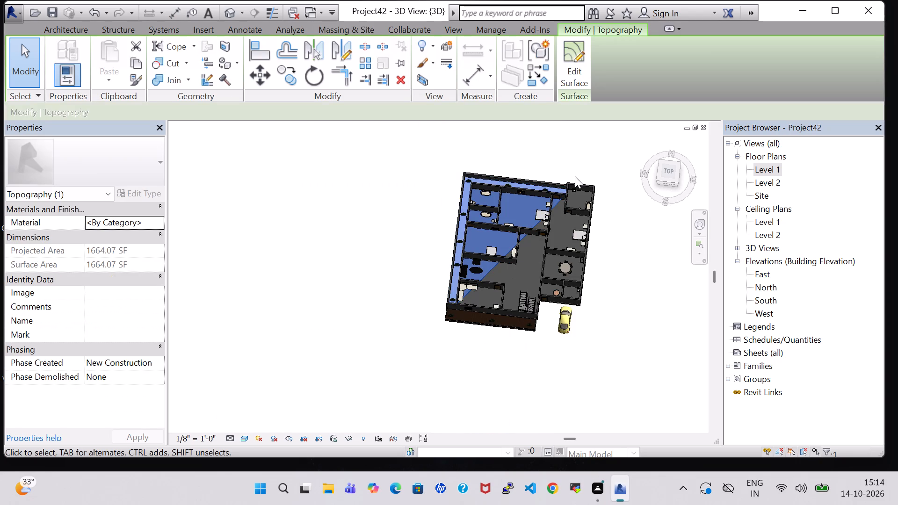
key(Delete)
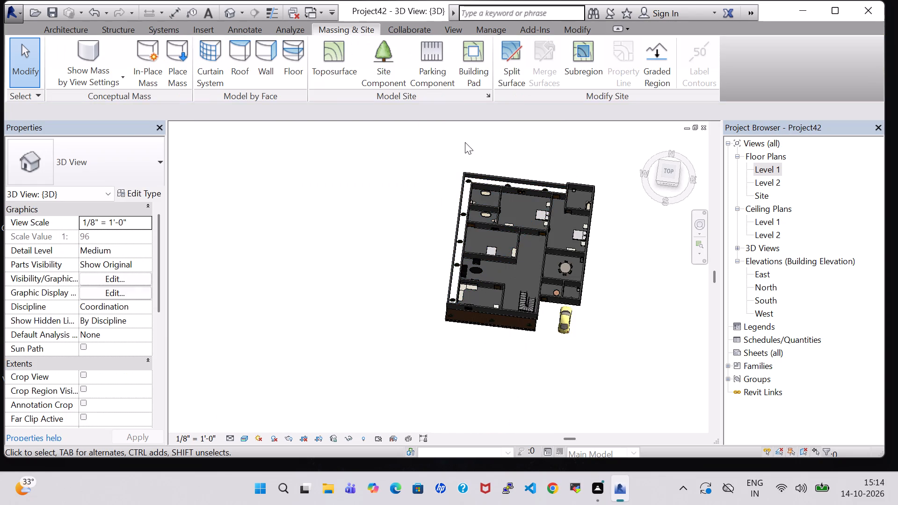
click(465, 142)
Create a toposurface at absolute elevation 0' 0" over the west veranda only, placing points at its two south and two north corners.
click(346, 54)
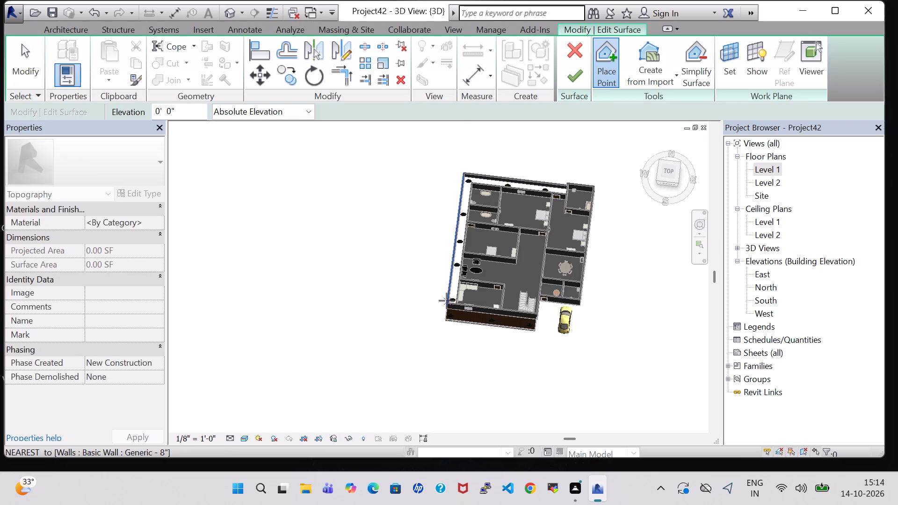
scroll(448, 302, up, 11)
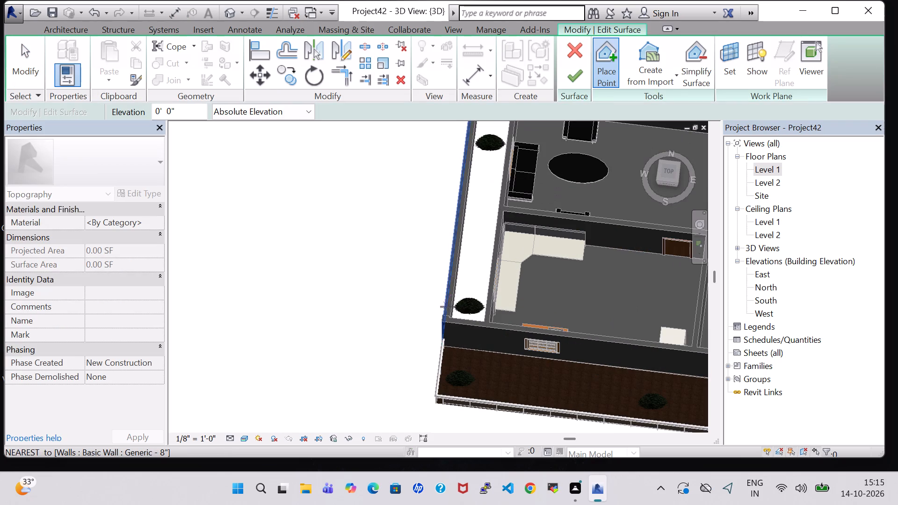
click(442, 339)
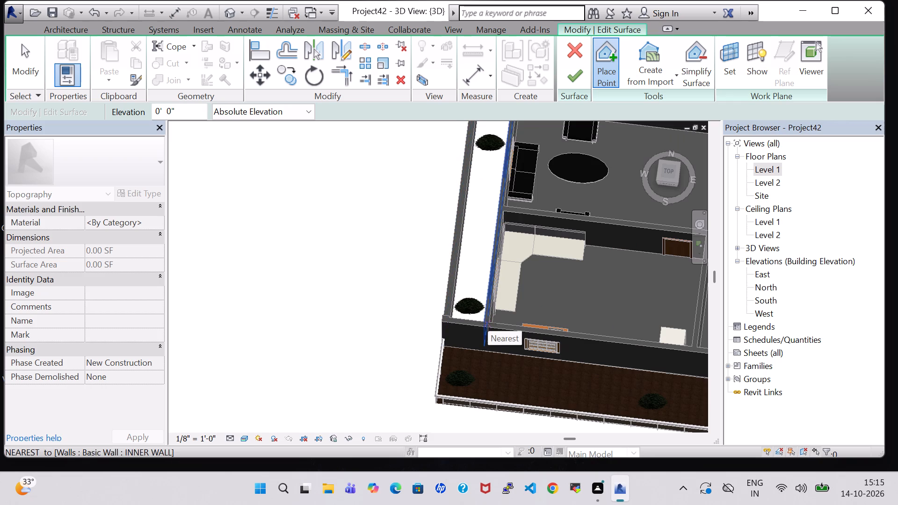
click(488, 324)
scroll(501, 231, up, 2)
middle_drag(501, 231, 480, 374)
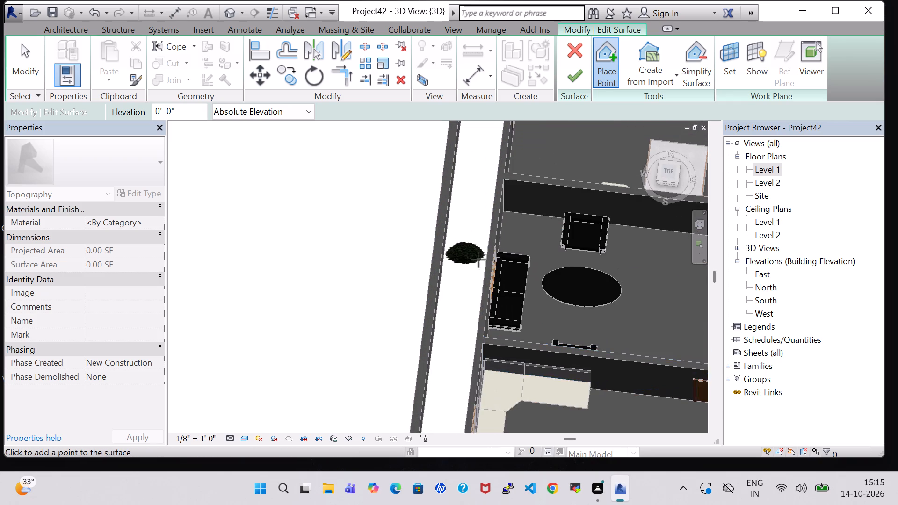
scroll(478, 262, down, 3)
middle_drag(478, 257, 445, 360)
middle_drag(462, 180, 392, 400)
scroll(398, 384, up, 1)
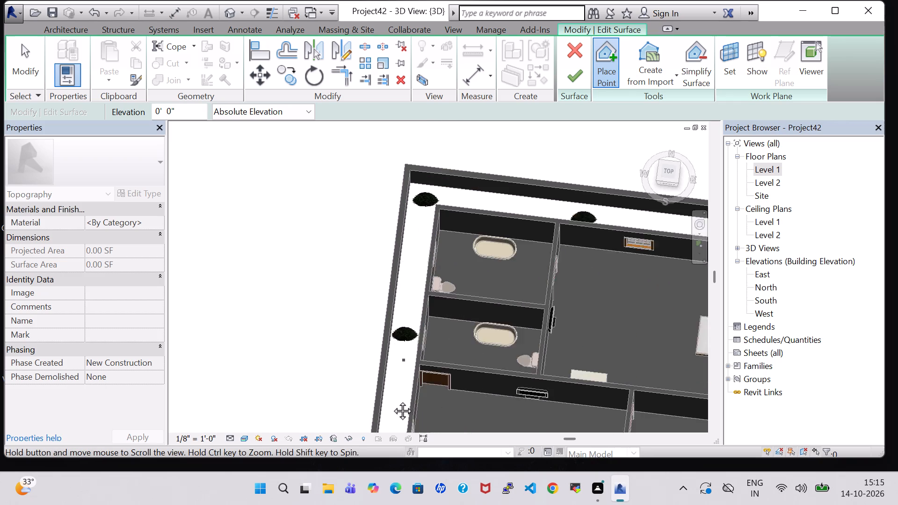
middle_drag(392, 400, 392, 401)
click(438, 203)
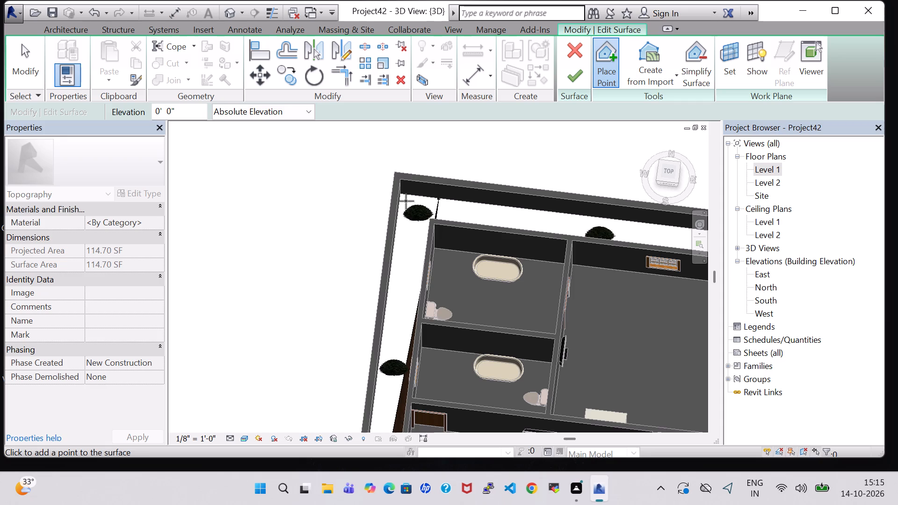
click(401, 198)
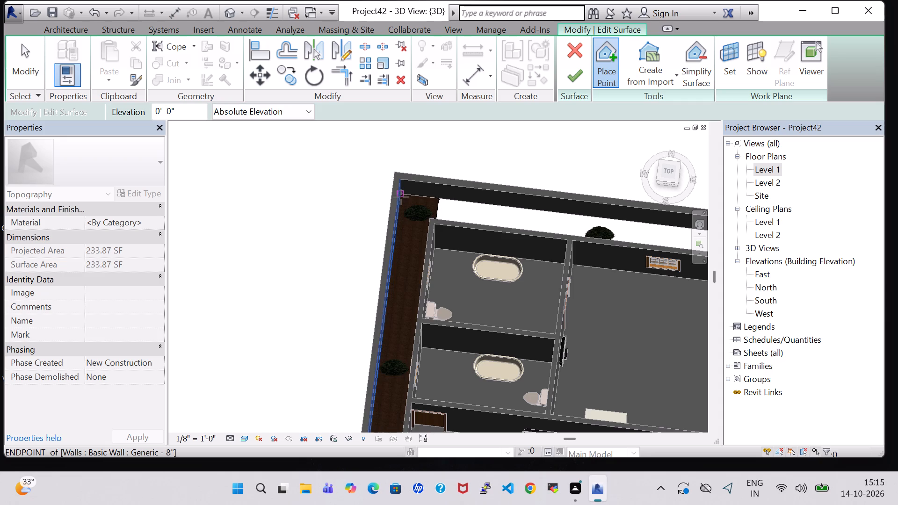
Place a surface point at the west garden strip's north-east corner against the outer wall and finish the toposurface.
scroll(401, 197, up, 8)
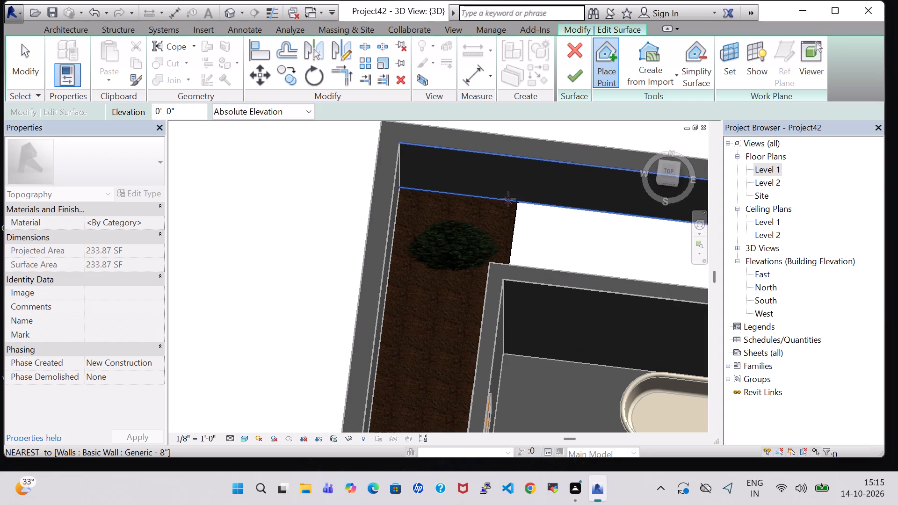
click(516, 199)
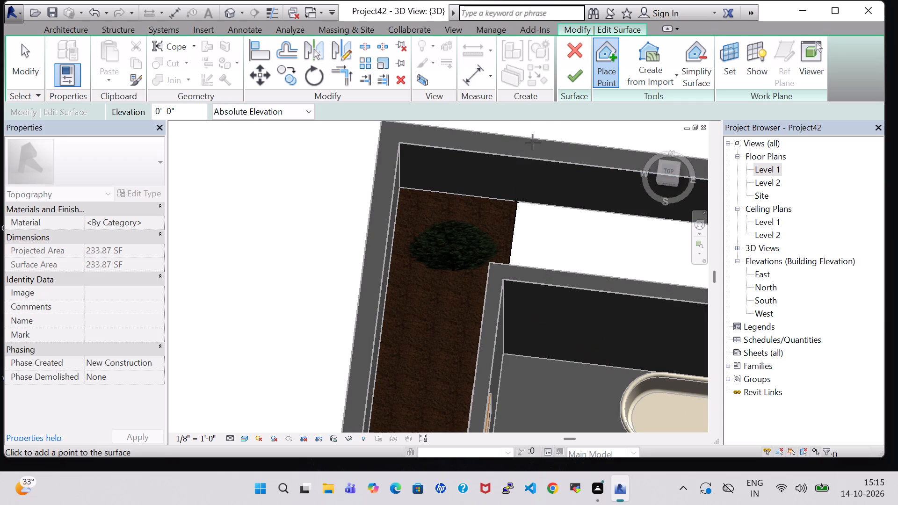
click(570, 72)
Create a toposurface at 0' 0" elevation filling the north strip between outer and inner walls, with a point at each of its four corners.
scroll(567, 193, down, 7)
middle_drag(567, 262, 585, 92)
middle_drag(553, 345, 594, 229)
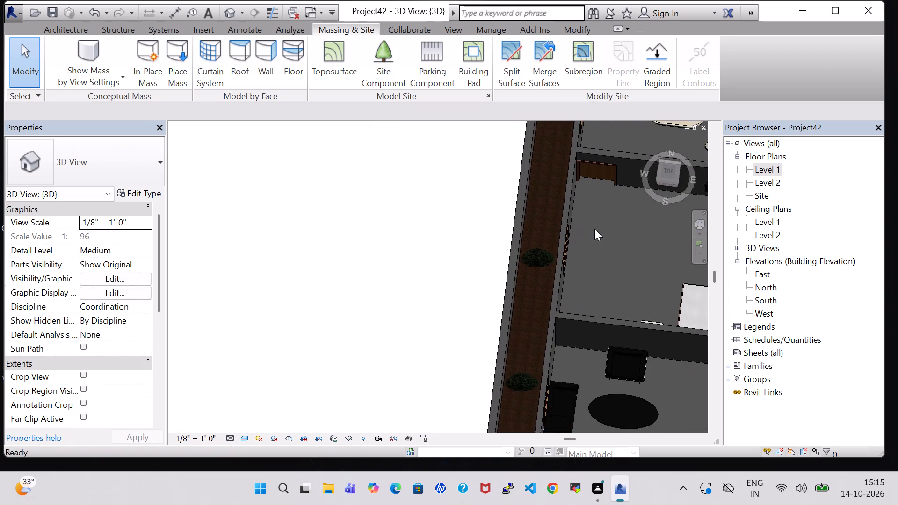
scroll(594, 241, down, 6)
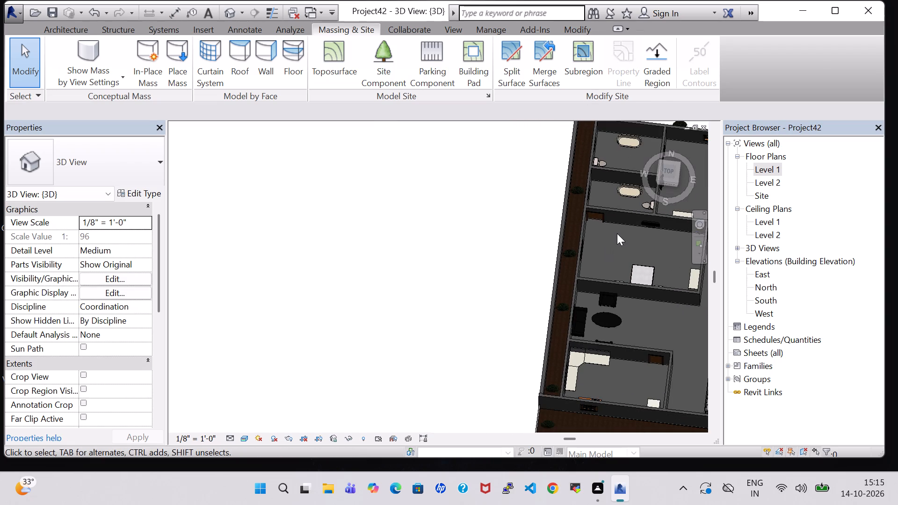
middle_drag(617, 233, 417, 337)
scroll(416, 271, up, 6)
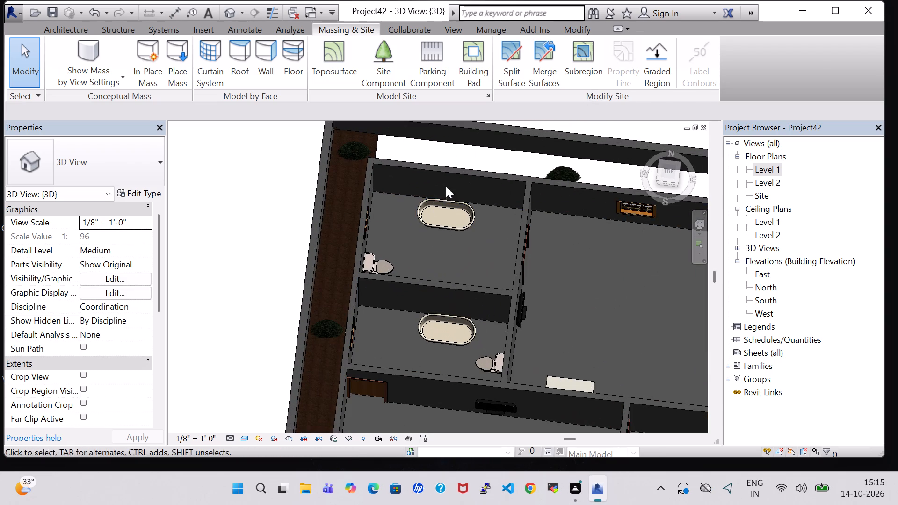
click(334, 53)
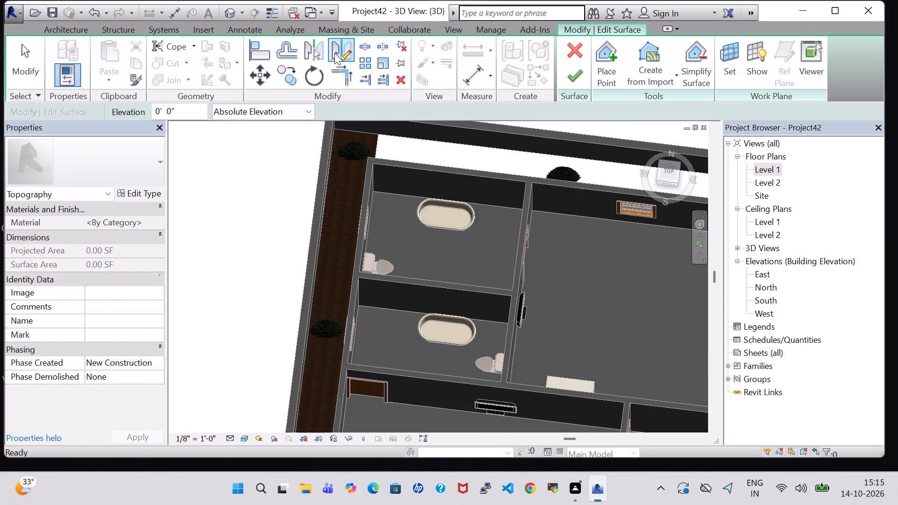
click(378, 135)
middle_drag(456, 163, 355, 166)
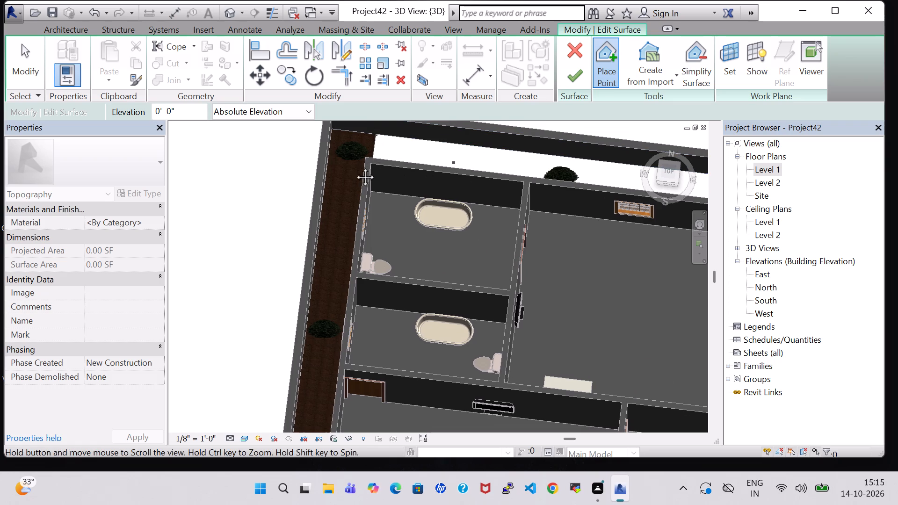
middle_drag(355, 166, 288, 178)
scroll(427, 186, up, 1)
middle_drag(427, 186, 200, 186)
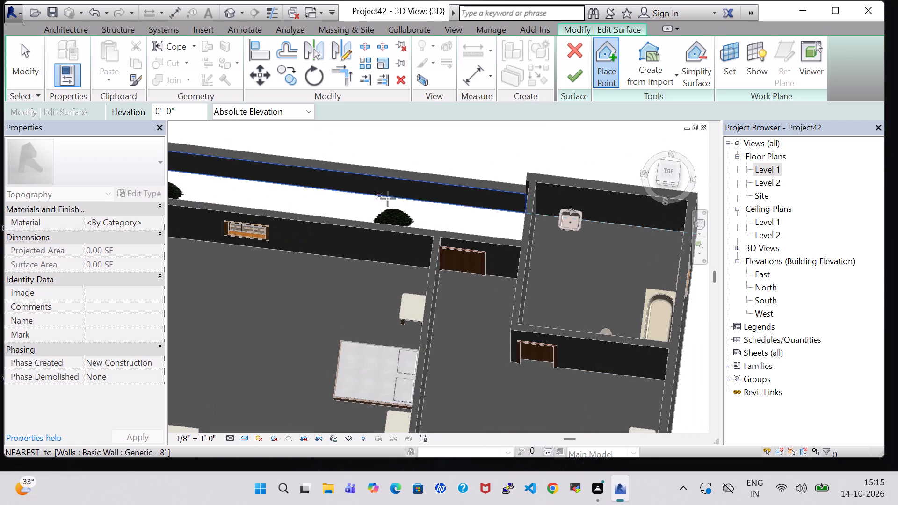
click(524, 215)
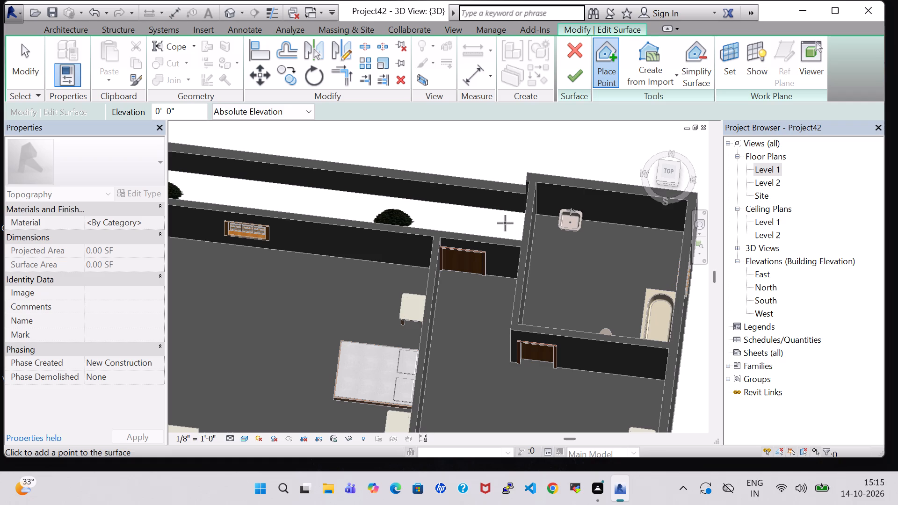
shift+middle_drag(506, 223, 497, 331)
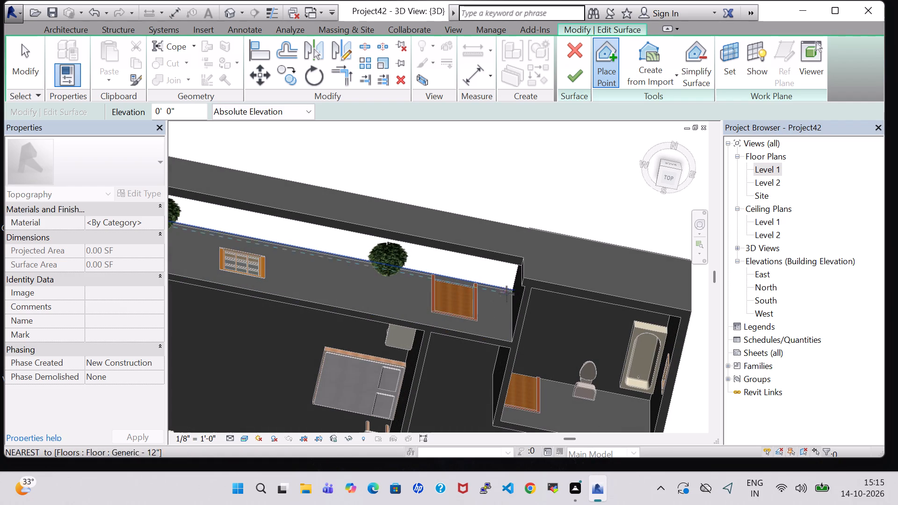
click(512, 292)
scroll(302, 253, up, 1)
middle_drag(308, 253, 344, 257)
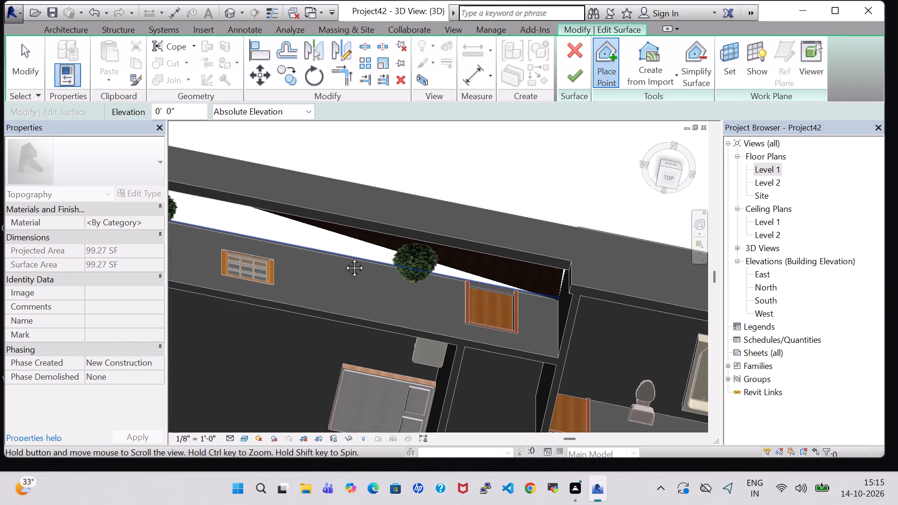
middle_drag(344, 257, 615, 292)
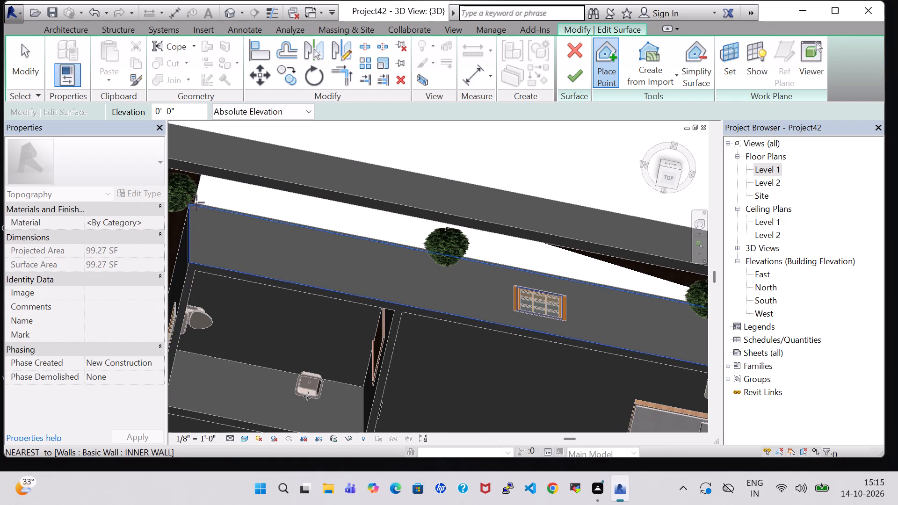
click(190, 205)
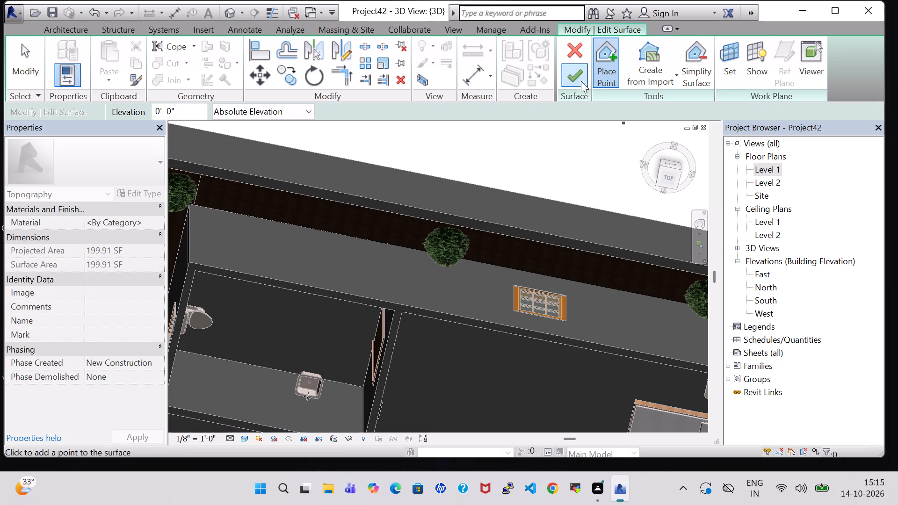
click(578, 79)
Edit the west strip's toposurface, adding two points at its south end along the cross wall to fill the triangular gap.
shift+middle_drag(603, 180, 601, 121)
scroll(499, 375, down, 1)
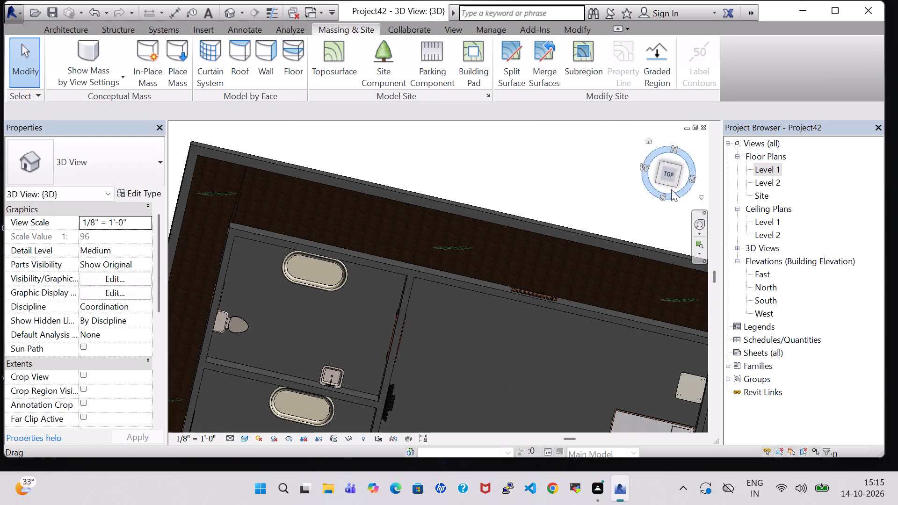
click(669, 180)
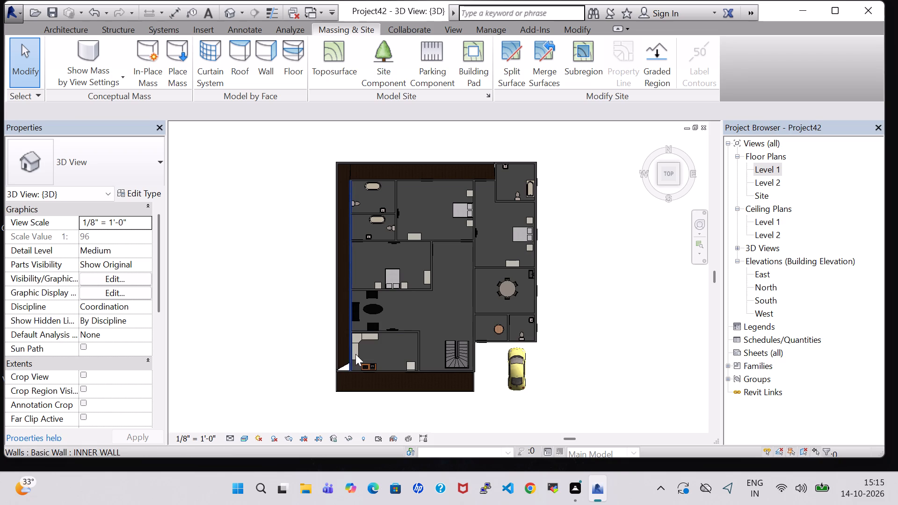
scroll(341, 360, up, 8)
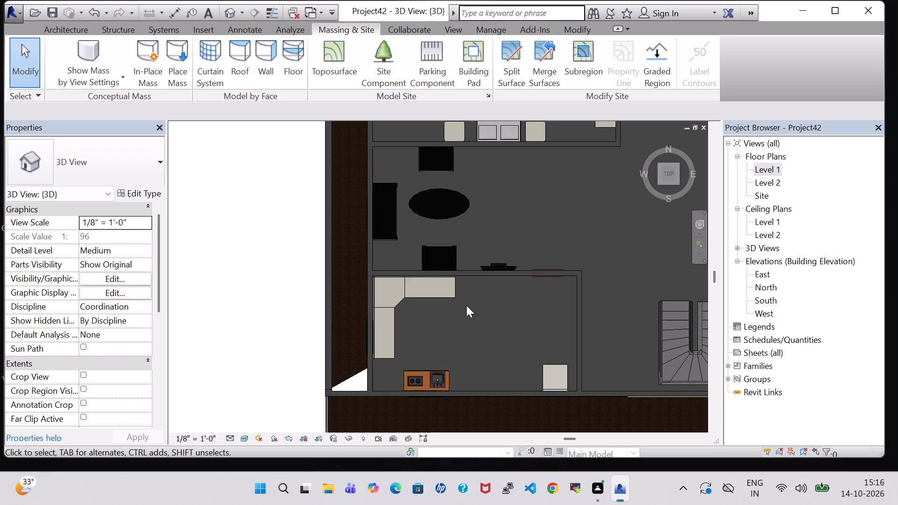
shift+middle_drag(466, 305, 481, 156)
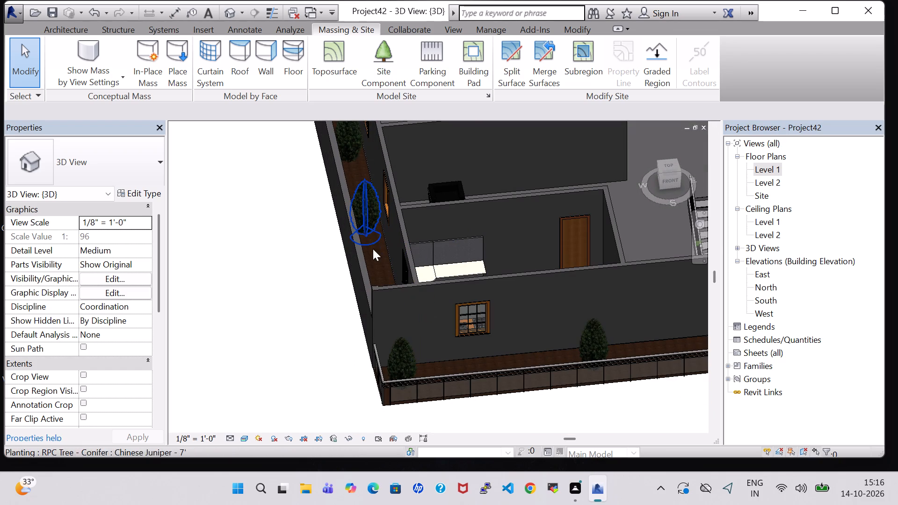
scroll(371, 329, up, 5)
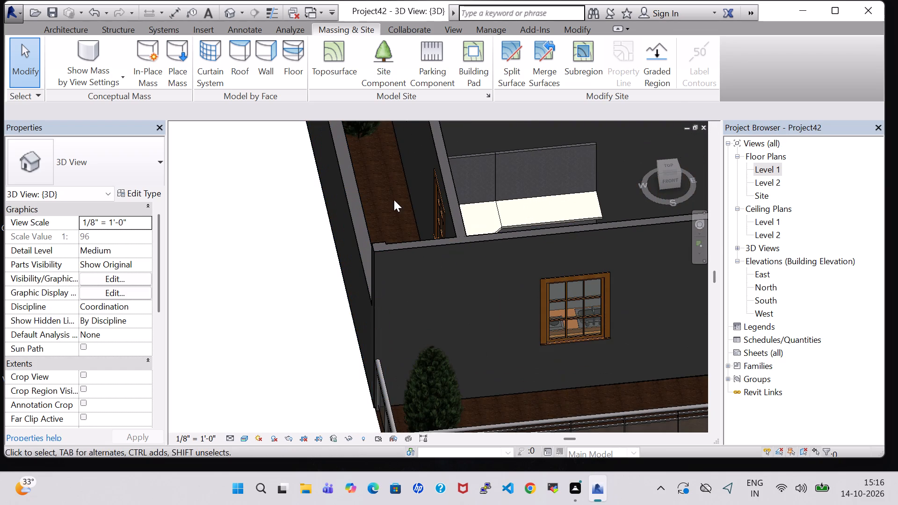
click(406, 202)
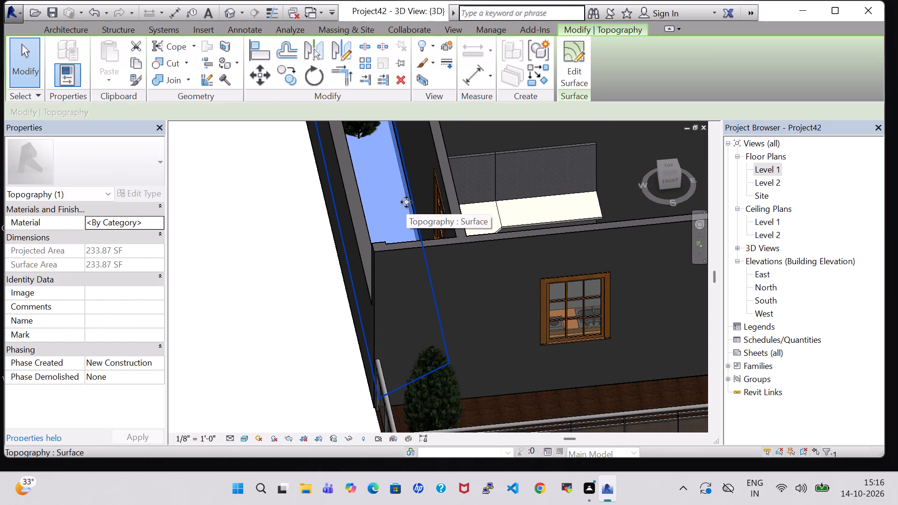
shift+middle_drag(406, 202, 417, 296)
scroll(556, 206, down, 2)
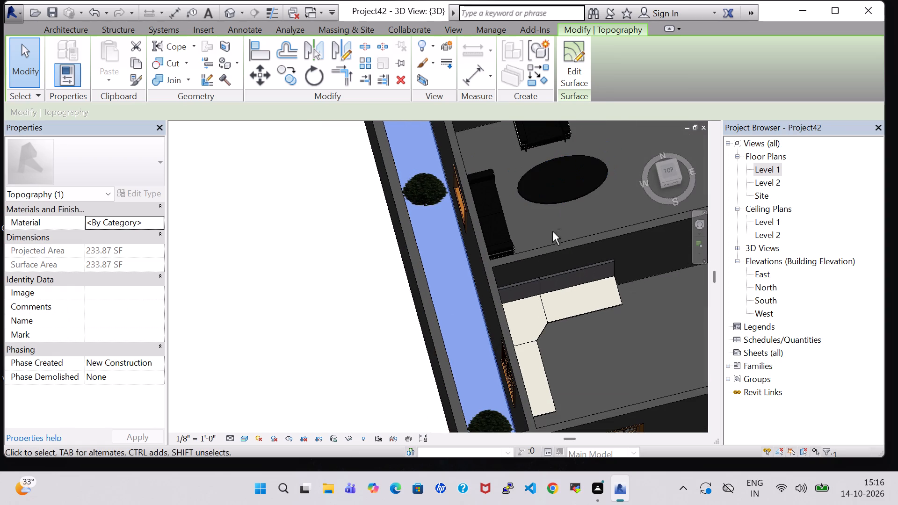
shift+middle_drag(552, 231, 540, 317)
middle_drag(569, 401, 518, 98)
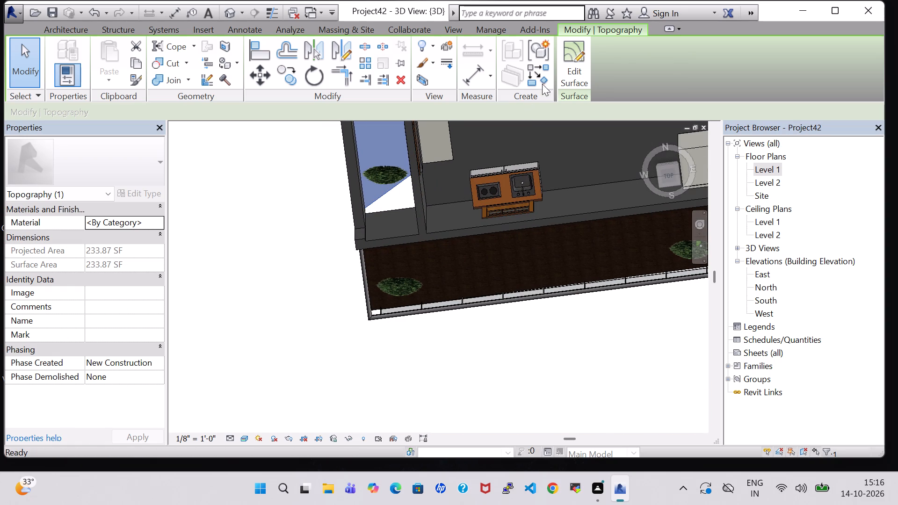
click(572, 47)
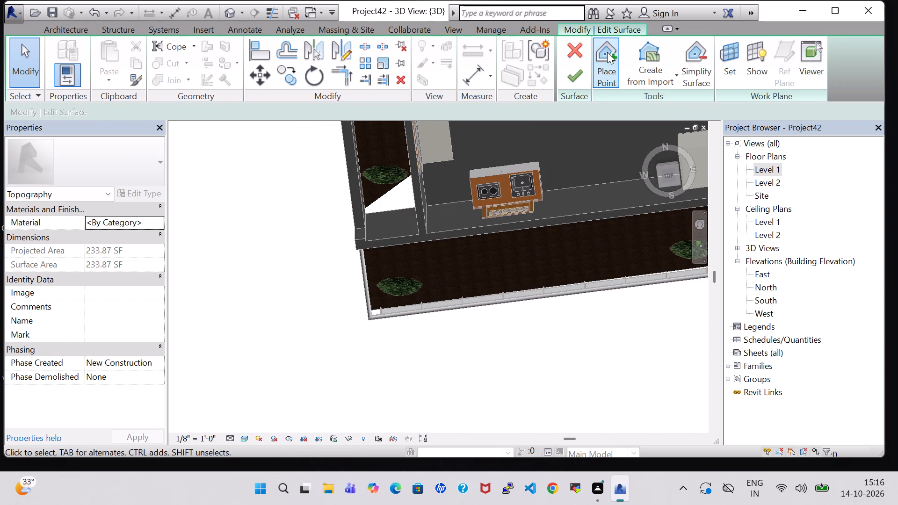
click(607, 52)
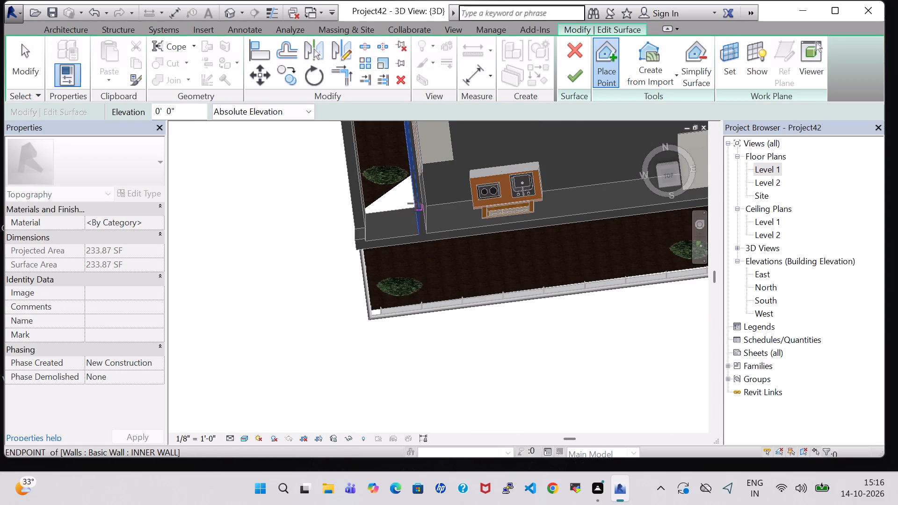
scroll(415, 203, up, 8)
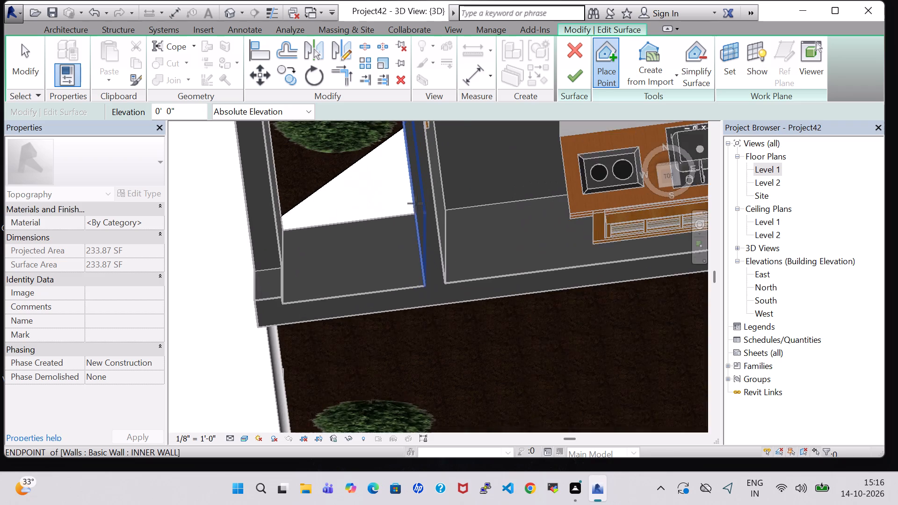
click(413, 213)
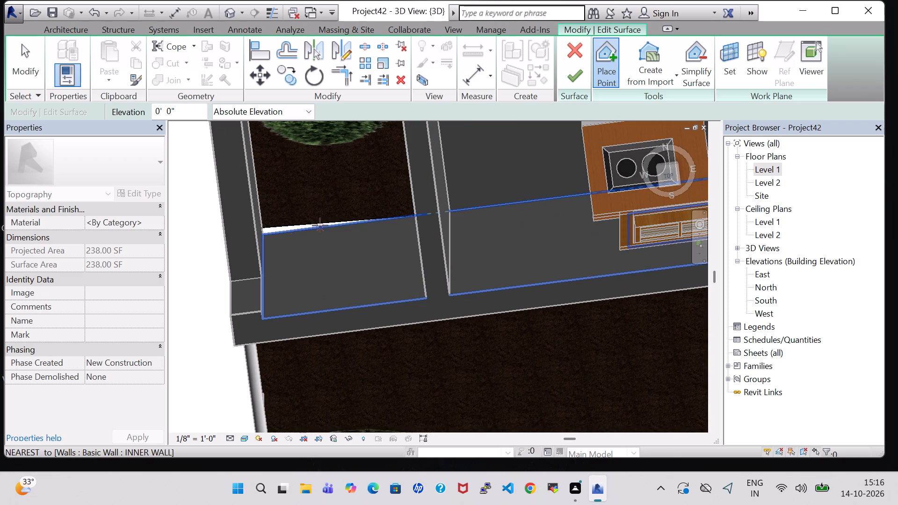
click(262, 236)
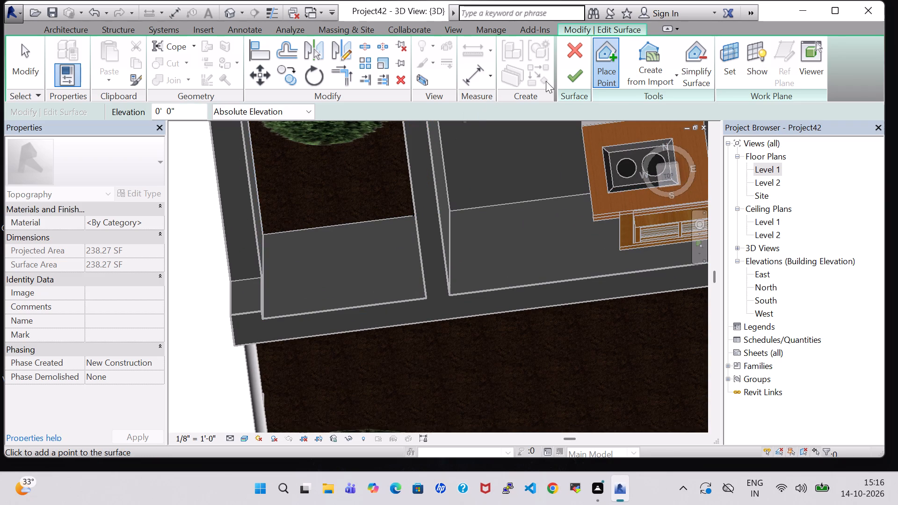
click(569, 80)
Examine the terrain around the house's south-west corner for gaps between the surfaces and the walls.
scroll(566, 90, down, 3)
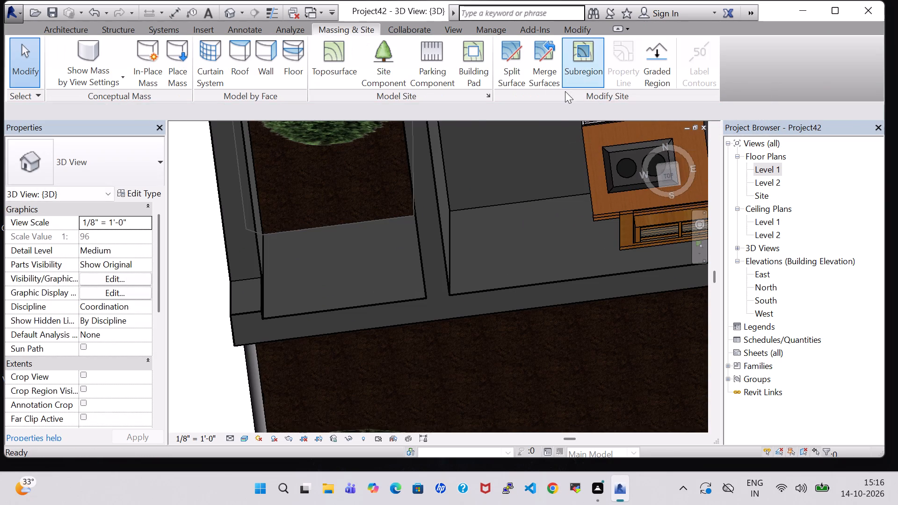
scroll(565, 91, down, 2)
scroll(485, 177, down, 7)
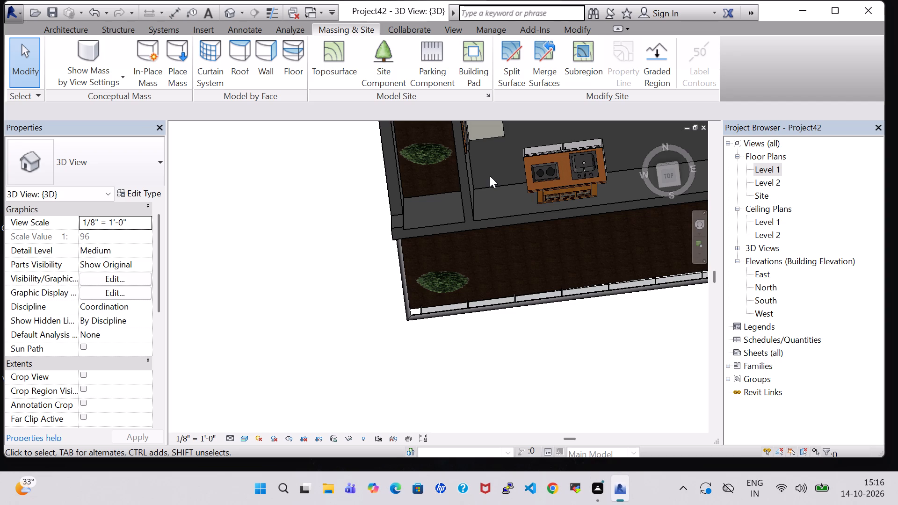
shift+middle_drag(278, 368, 300, 243)
middle_drag(554, 260, 399, 388)
shift+middle_drag(432, 384, 383, 357)
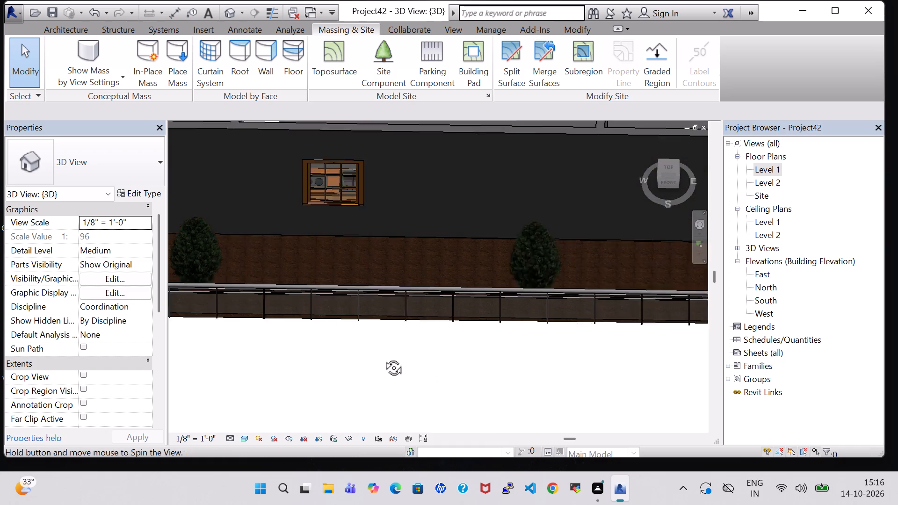
shift+middle_drag(383, 357, 376, 348)
scroll(382, 334, up, 1)
shift+middle_drag(386, 330, 420, 374)
shift+middle_drag(446, 261, 453, 316)
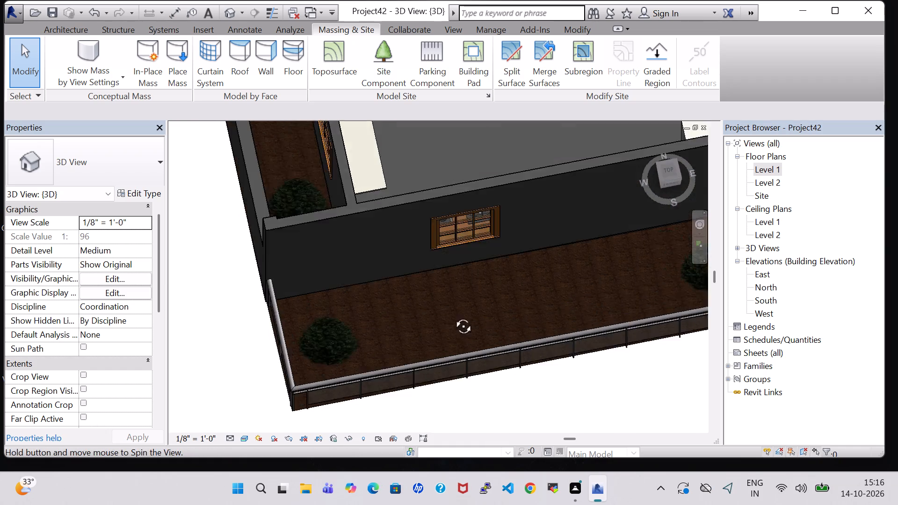
shift+middle_drag(453, 316, 453, 338)
scroll(493, 152, down, 1)
shift+middle_drag(427, 201, 427, 246)
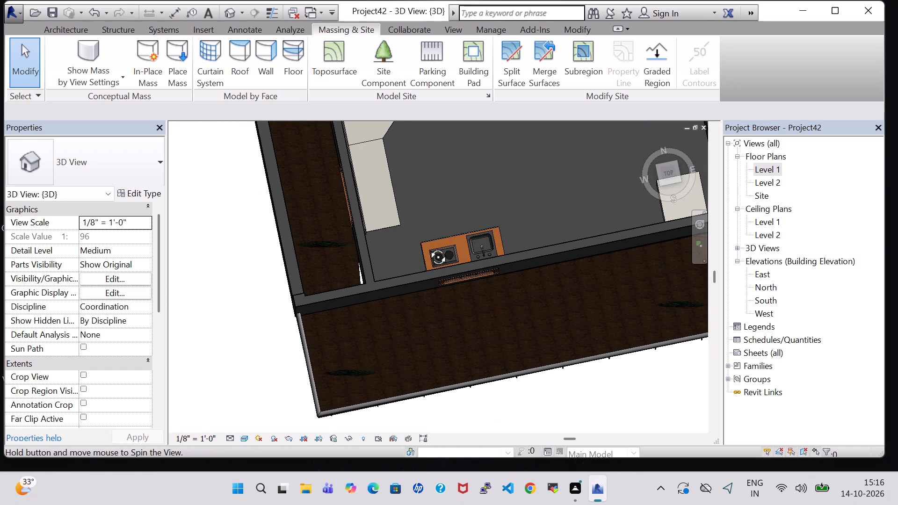
shift+middle_drag(427, 246, 426, 267)
middle_drag(379, 255, 416, 212)
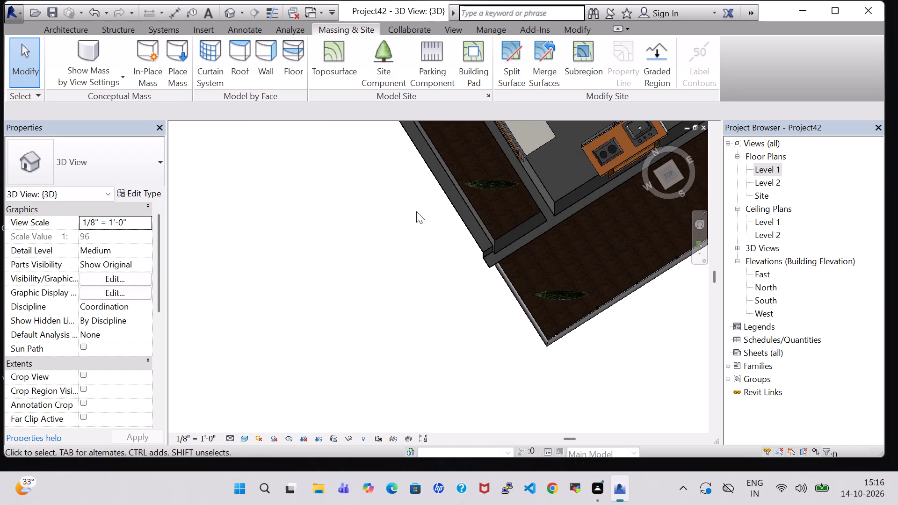
shift+middle_drag(401, 255, 398, 215)
shift+middle_drag(403, 217, 425, 242)
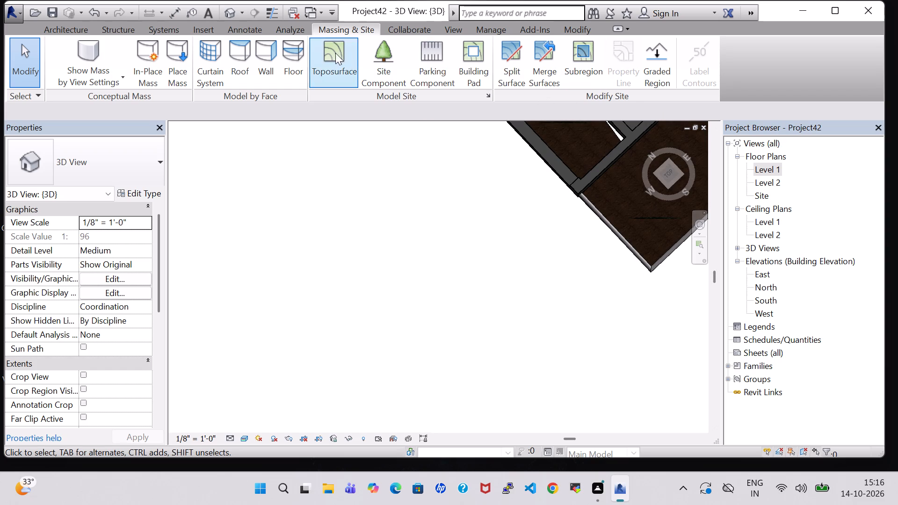
Edit the west strip's toposurface, adding a point at its south-east corner where the inner wall meets the cross wall, and finish the surface.
click(617, 137)
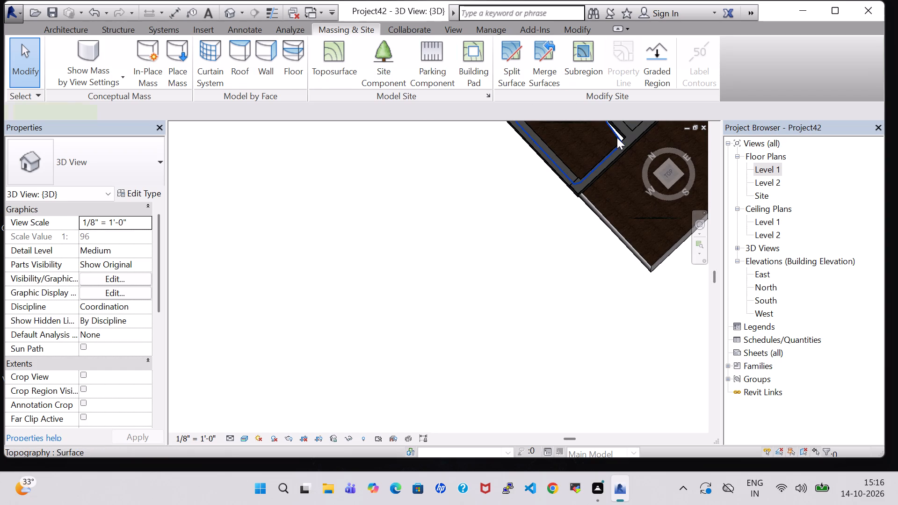
click(586, 55)
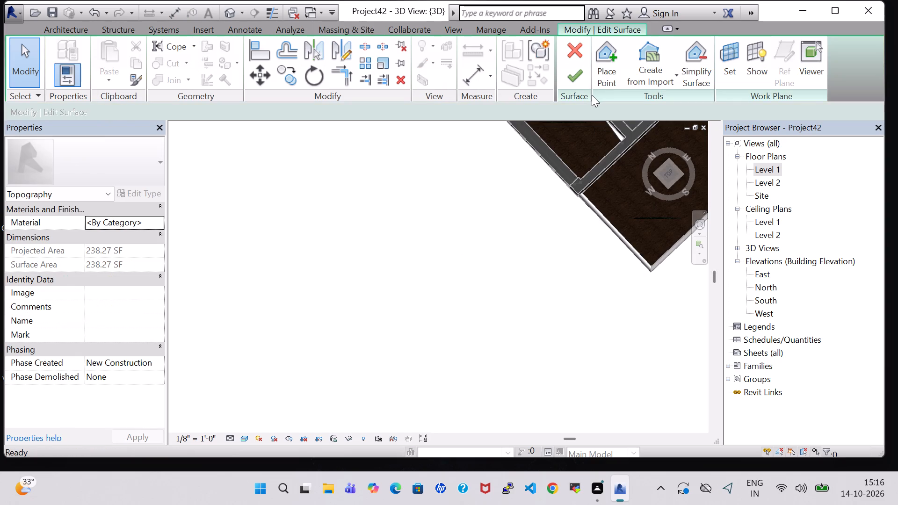
click(603, 79)
middle_drag(519, 200, 401, 331)
scroll(519, 200, up, 1)
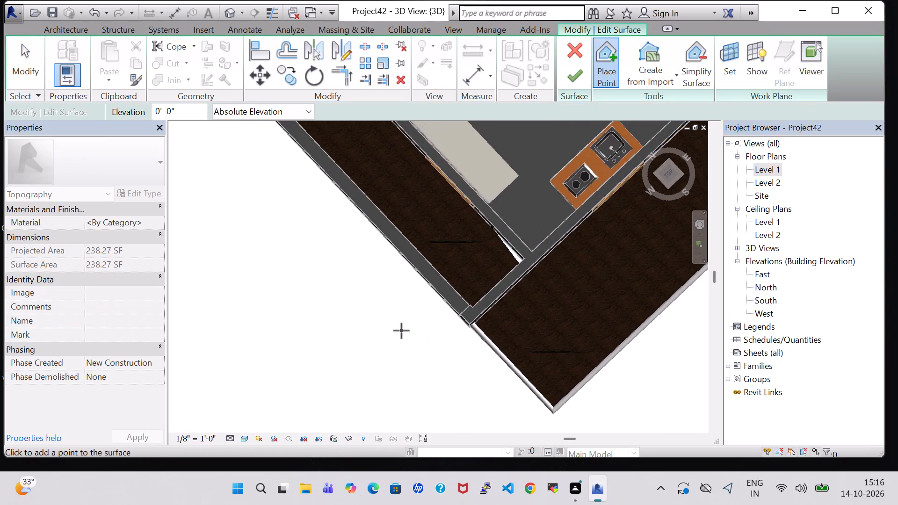
scroll(401, 330, up, 6)
middle_drag(609, 221, 455, 253)
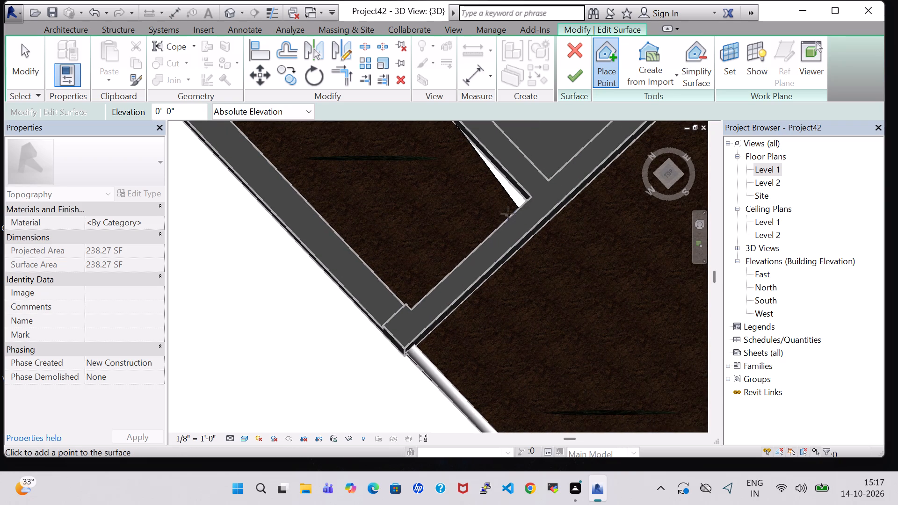
click(528, 197)
click(570, 70)
Examine the whole house model from the front and above, including the garden strips, parked car and rear walls.
scroll(492, 237, down, 1)
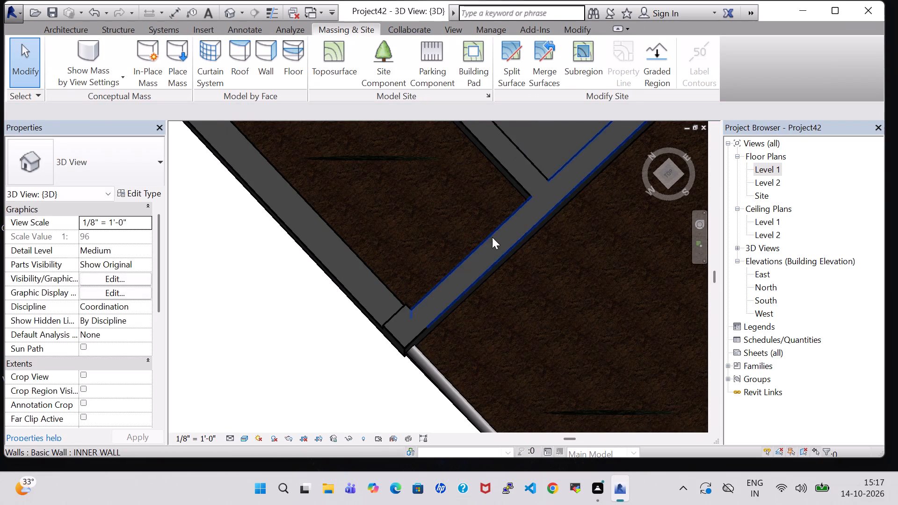
scroll(492, 237, down, 3)
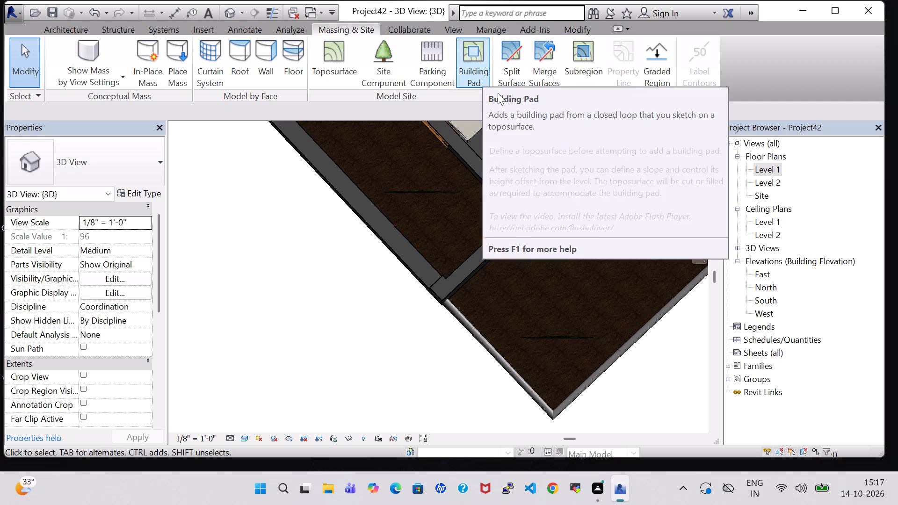
shift+middle_drag(384, 353, 357, 262)
scroll(360, 259, down, 7)
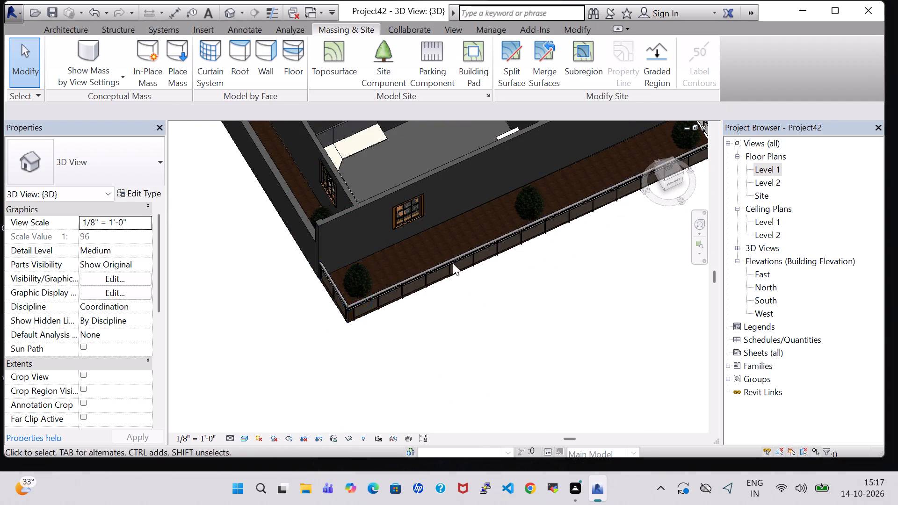
shift+middle_drag(486, 331, 442, 247)
scroll(442, 247, down, 2)
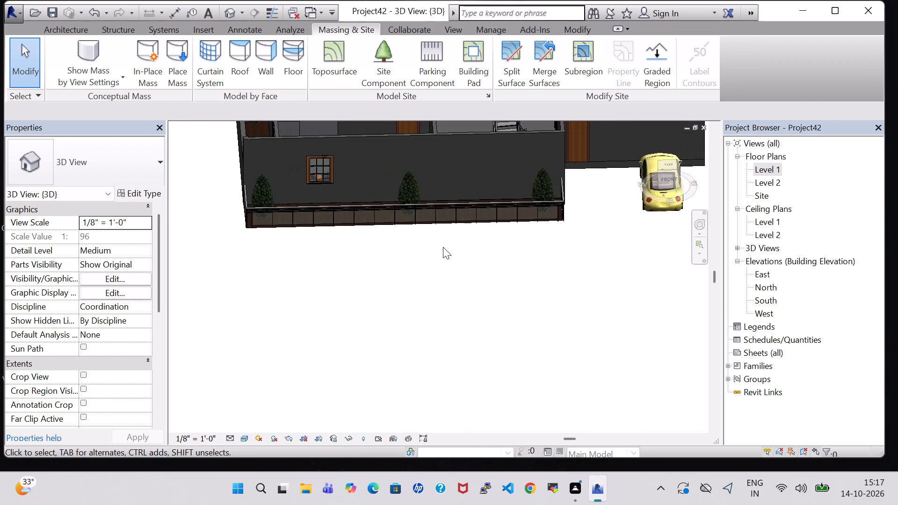
middle_drag(475, 252, 413, 391)
scroll(413, 389, down, 1)
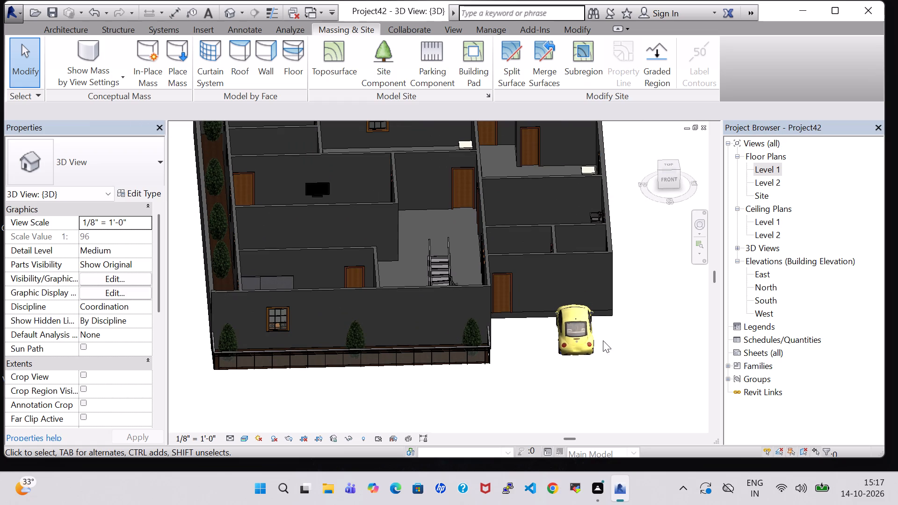
click(586, 331)
click(639, 309)
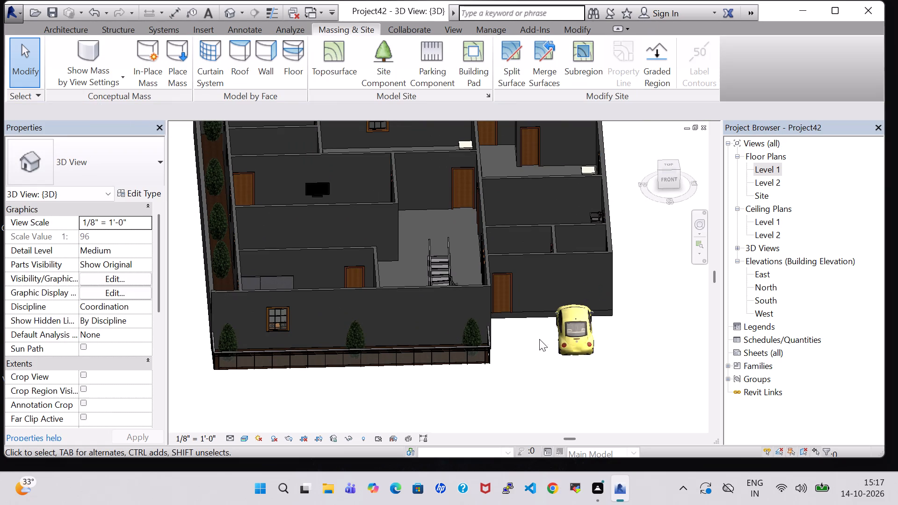
scroll(222, 262, down, 3)
middle_drag(482, 185, 512, 229)
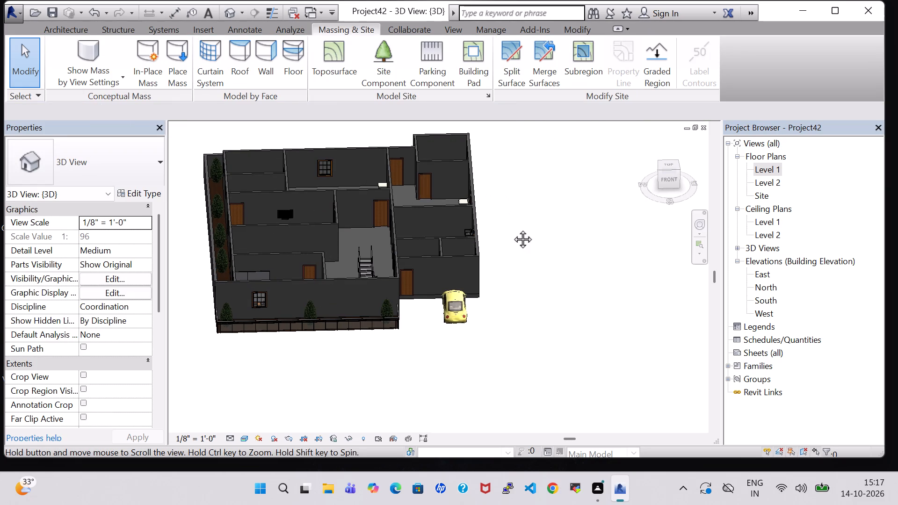
middle_drag(512, 229, 514, 252)
click(482, 226)
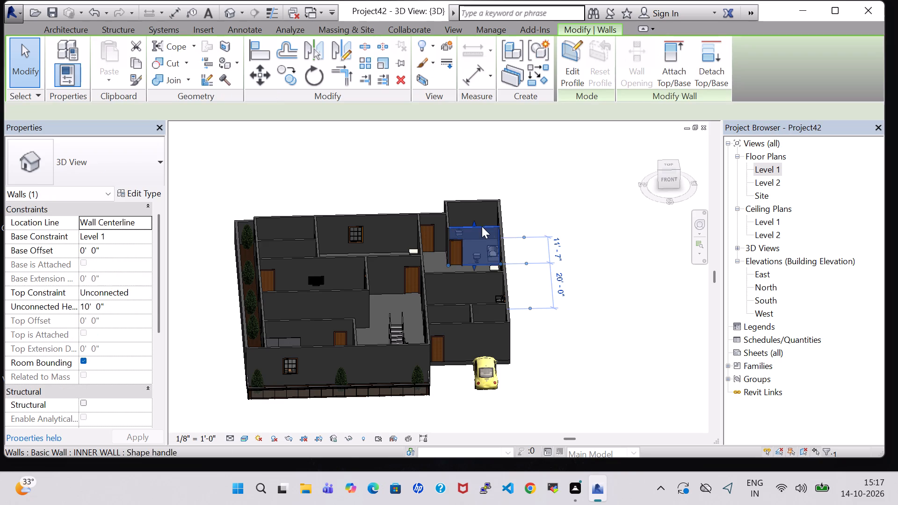
middle_drag(598, 301, 586, 201)
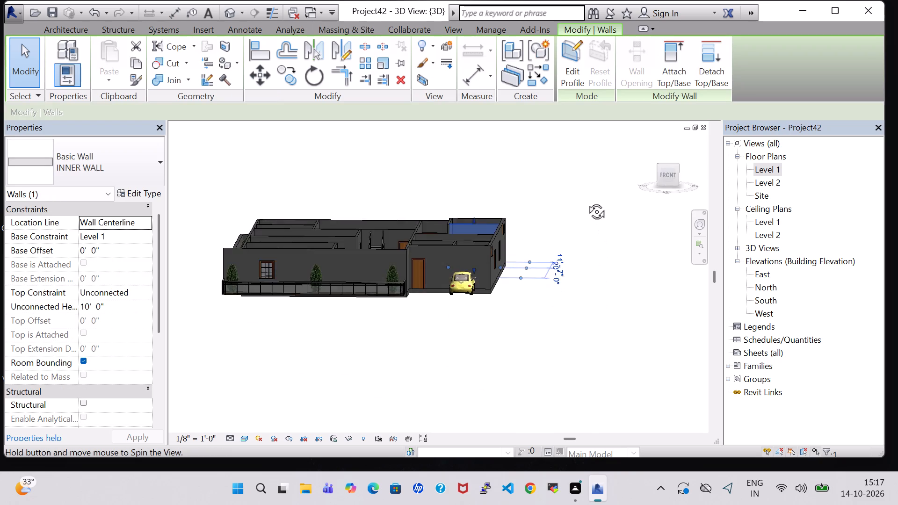
middle_drag(586, 201, 586, 248)
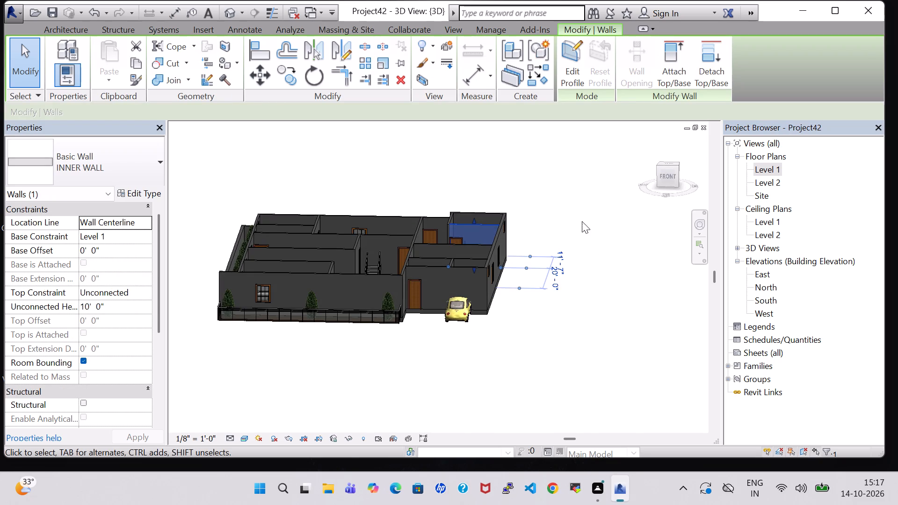
click(538, 159)
click(441, 216)
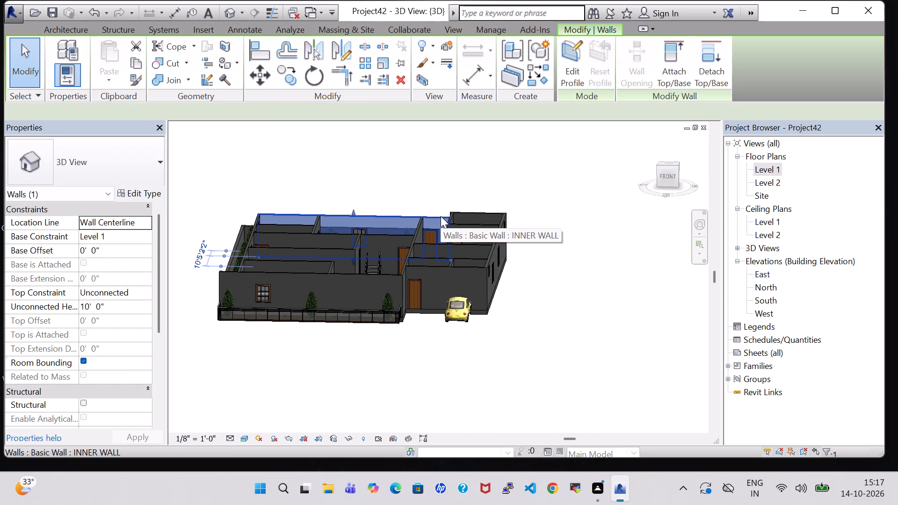
click(495, 171)
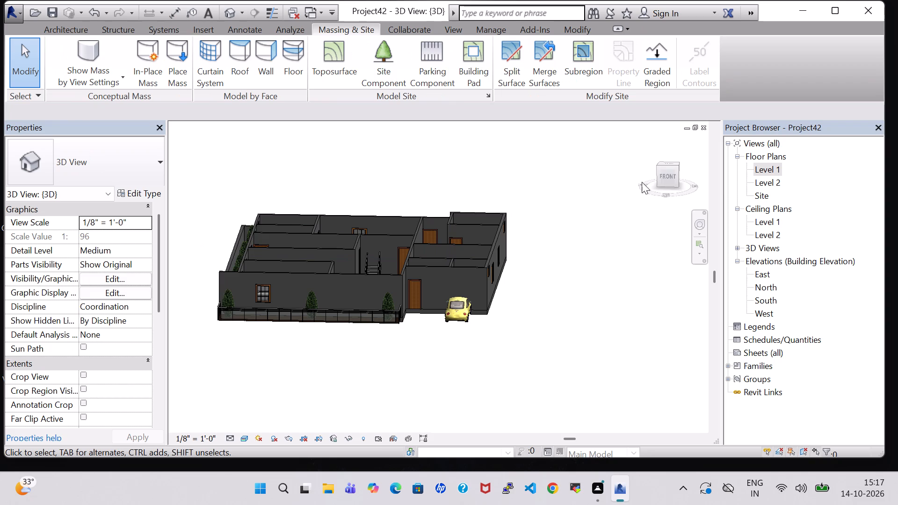
Open the Level 1 floor plan at the north strip labelled OTHER and the adjoining bedrooms.
double_click(773, 171)
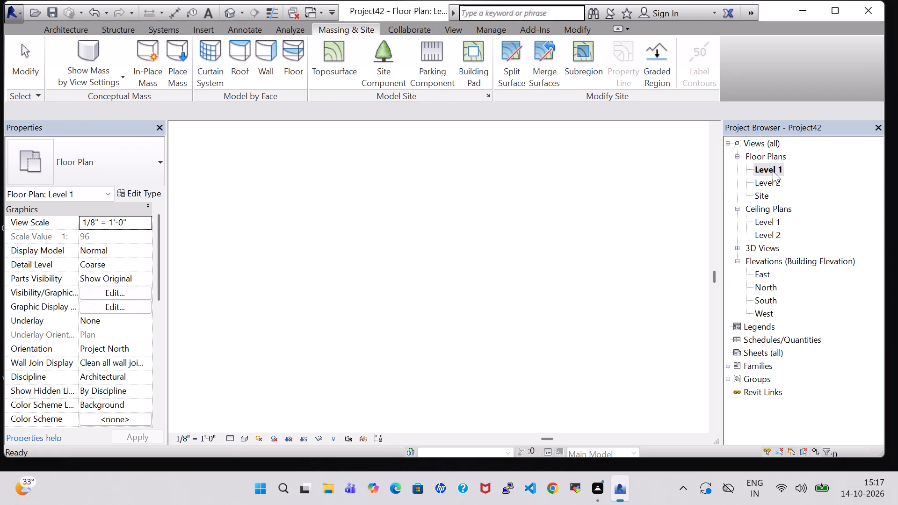
scroll(574, 252, down, 1)
scroll(653, 254, up, 7)
middle_drag(653, 254, 640, 279)
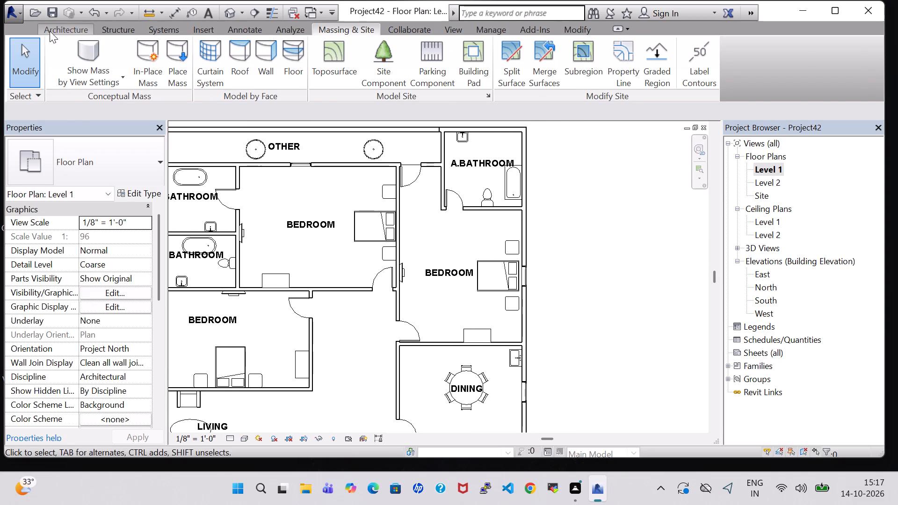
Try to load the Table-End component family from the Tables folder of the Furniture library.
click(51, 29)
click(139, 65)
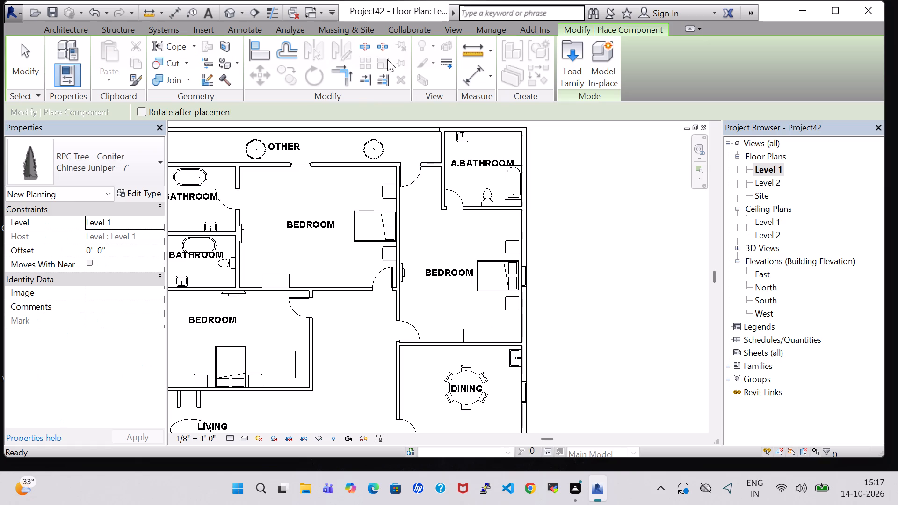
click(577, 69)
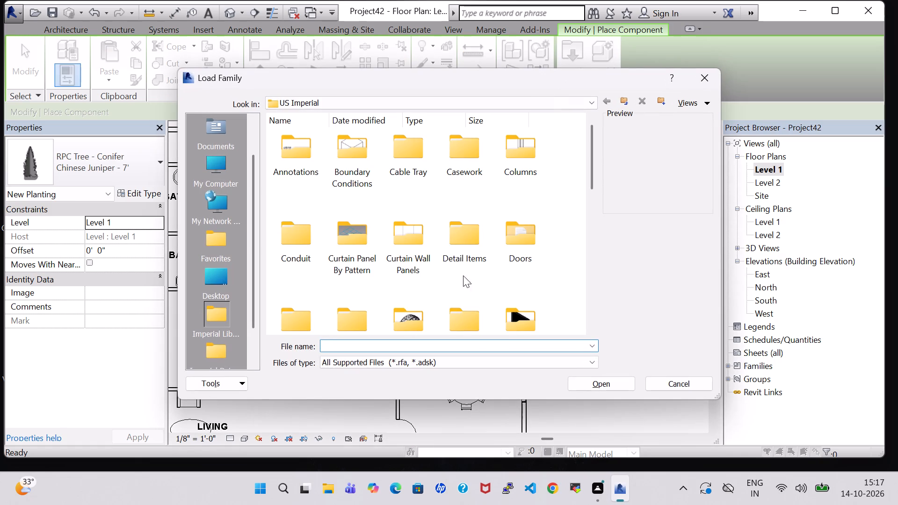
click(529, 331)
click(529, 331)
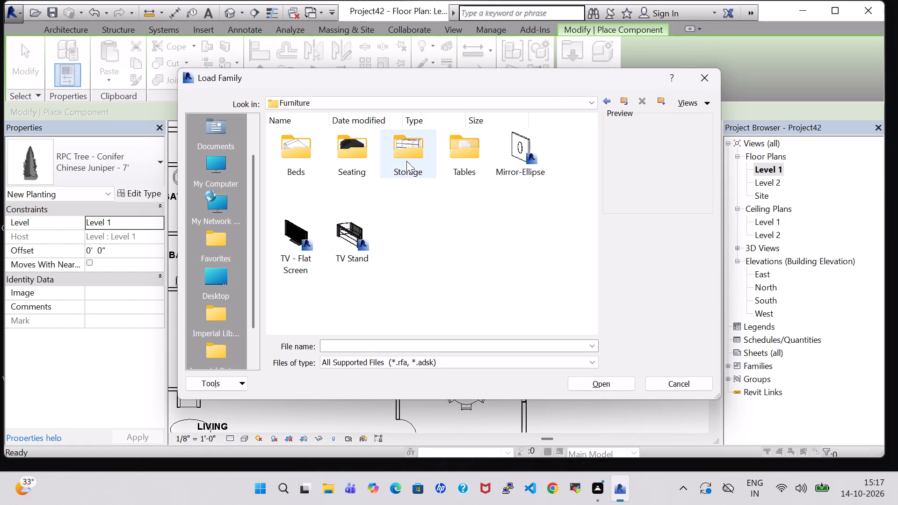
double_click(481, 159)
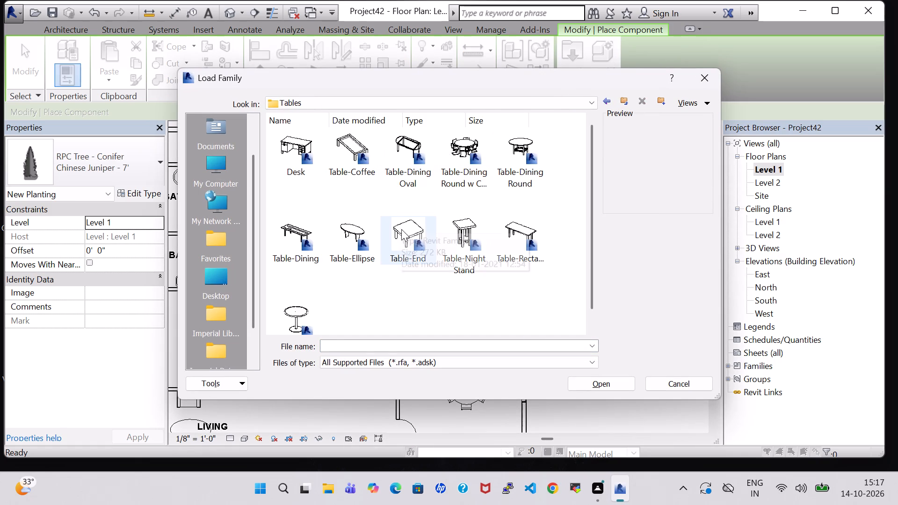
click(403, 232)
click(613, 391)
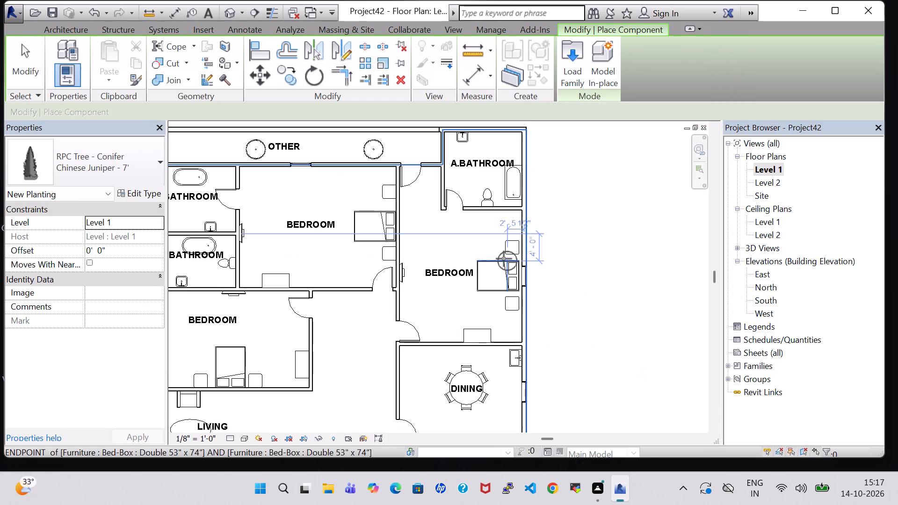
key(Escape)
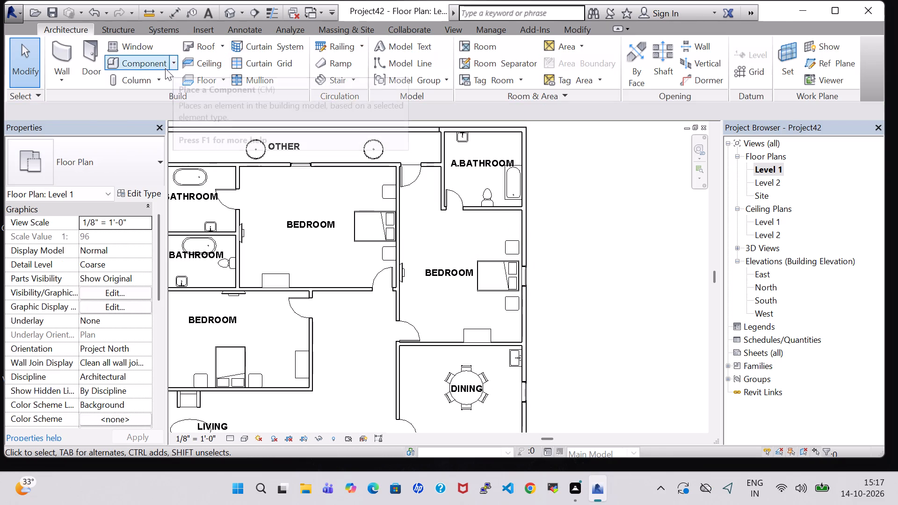
Load the Seating-Auditorium component family from the Seating folder of the Furniture library.
click(139, 64)
click(559, 74)
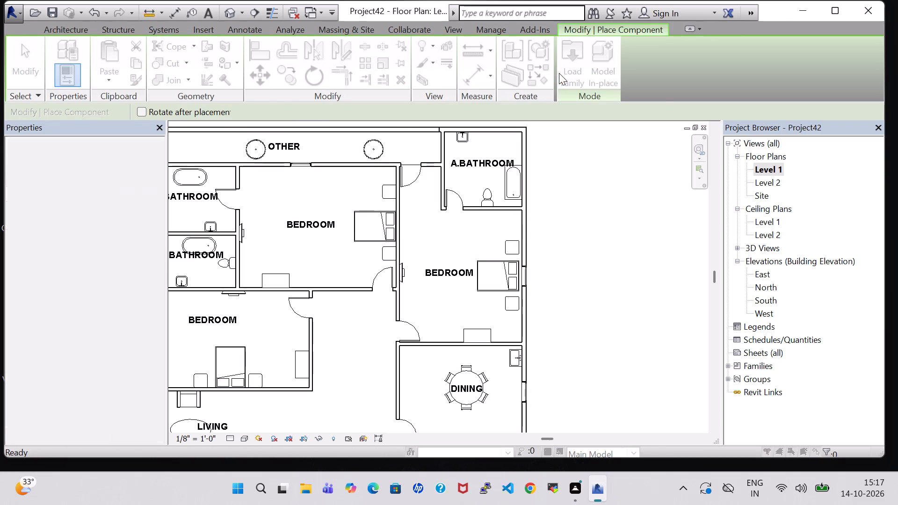
scroll(503, 296, down, 1)
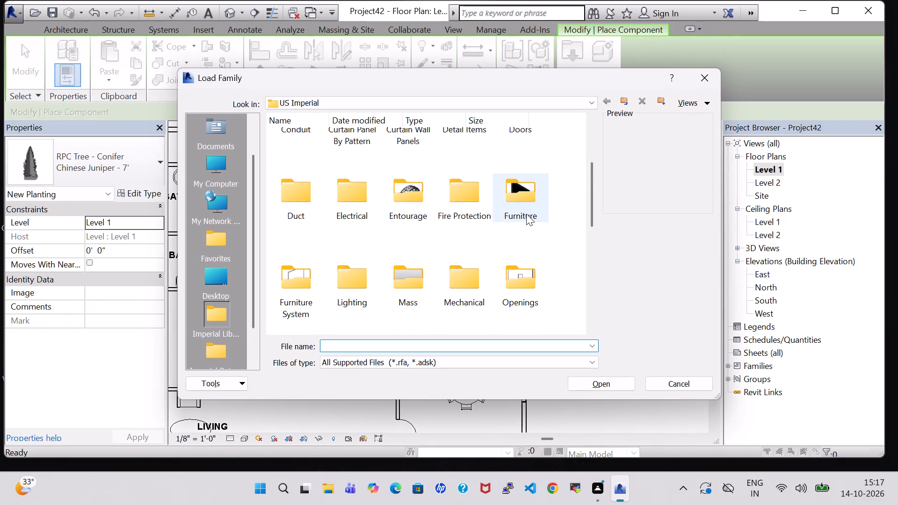
double_click(526, 214)
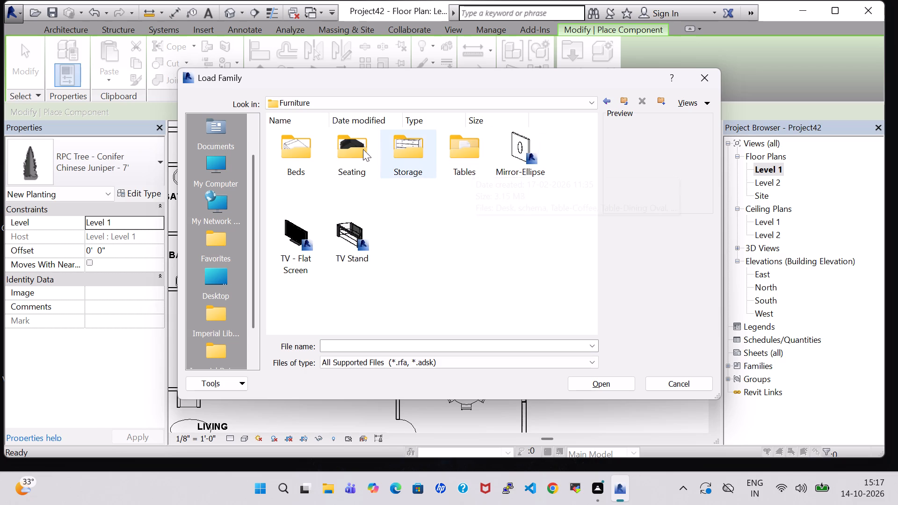
double_click(363, 149)
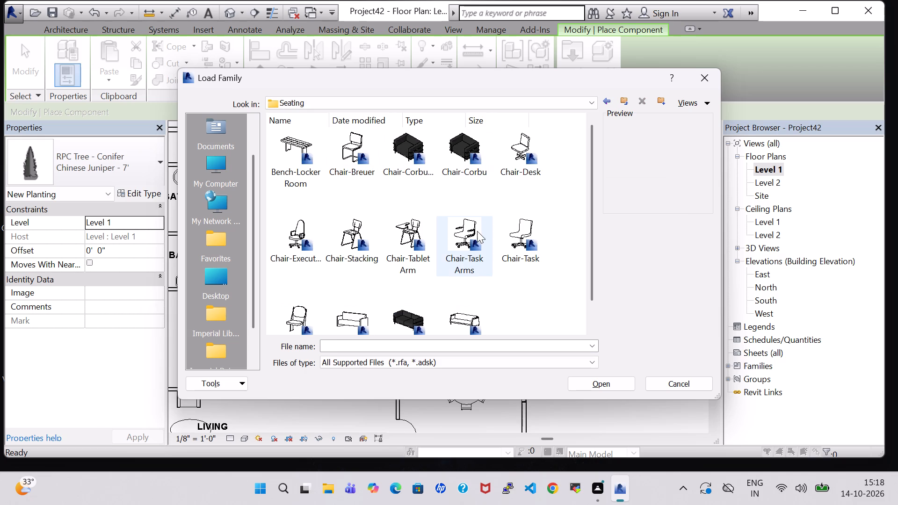
click(511, 231)
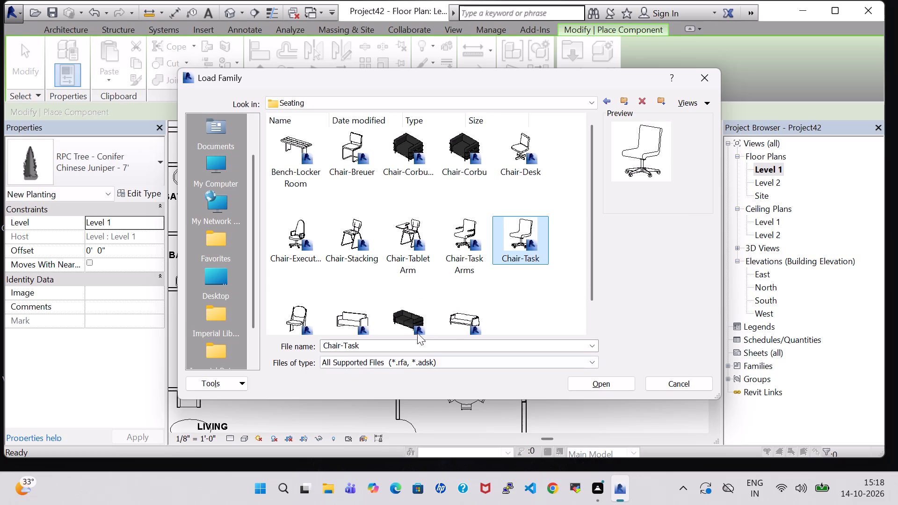
double_click(294, 312)
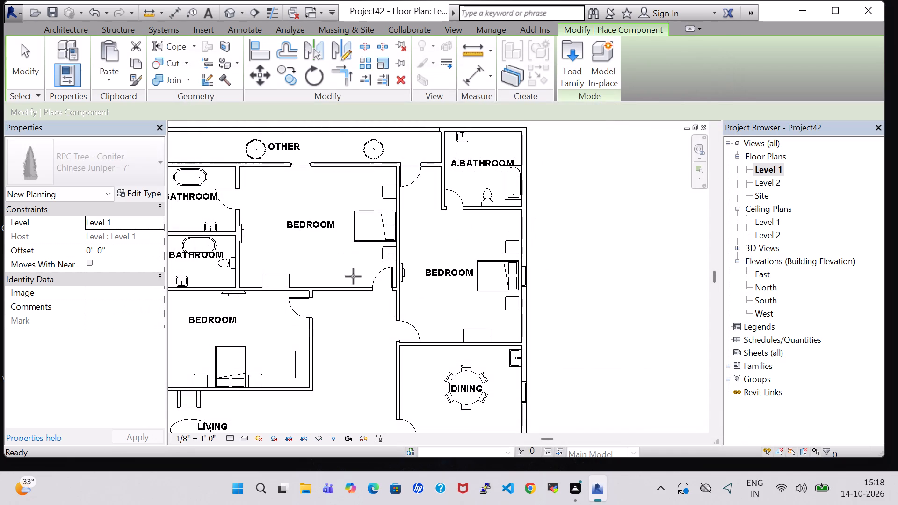
Place two 18" x 24" x 30" Seating-Auditorium chairs facing each other between the two trees in the north strip labelled OTHER.
scroll(341, 160, up, 7)
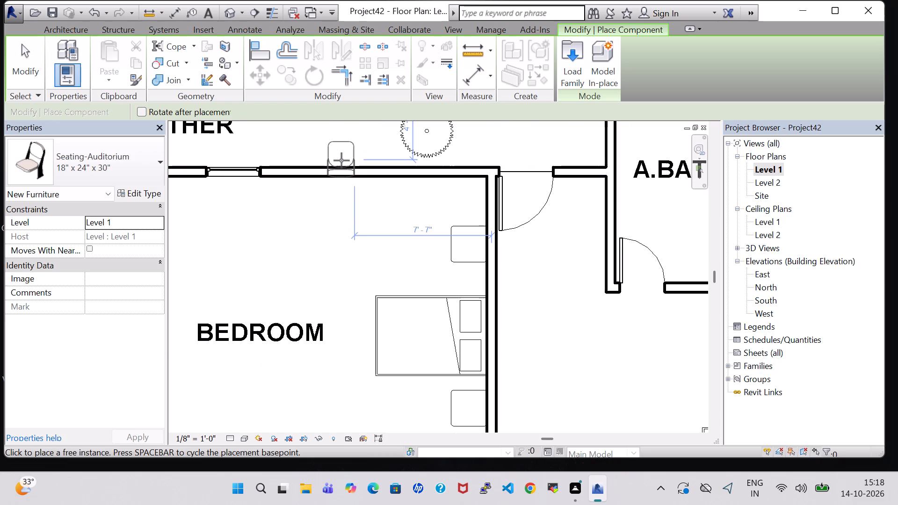
key(space)
key(space)
key(space)
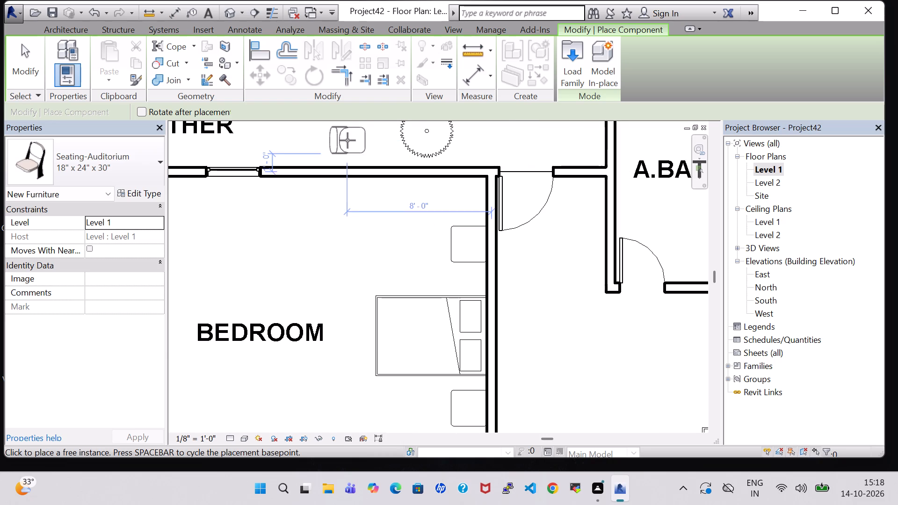
key(space)
key(space)
click(365, 136)
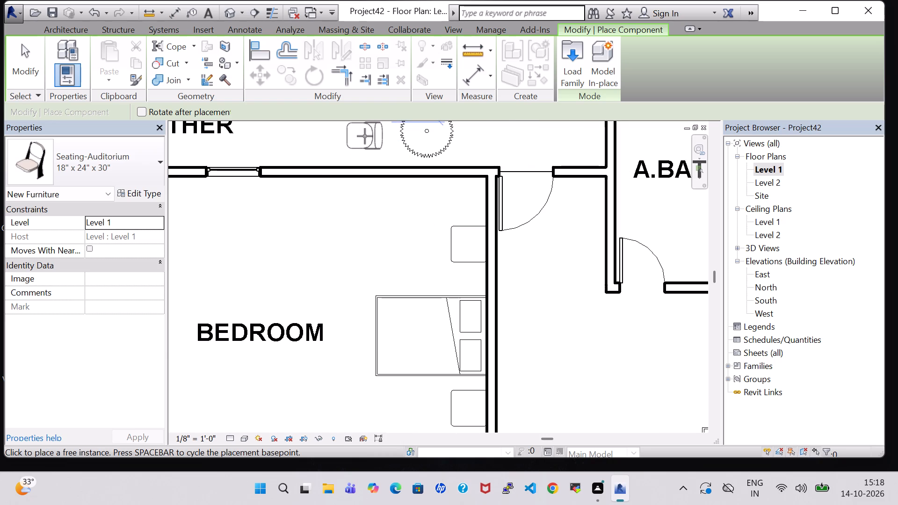
middle_drag(365, 136, 458, 217)
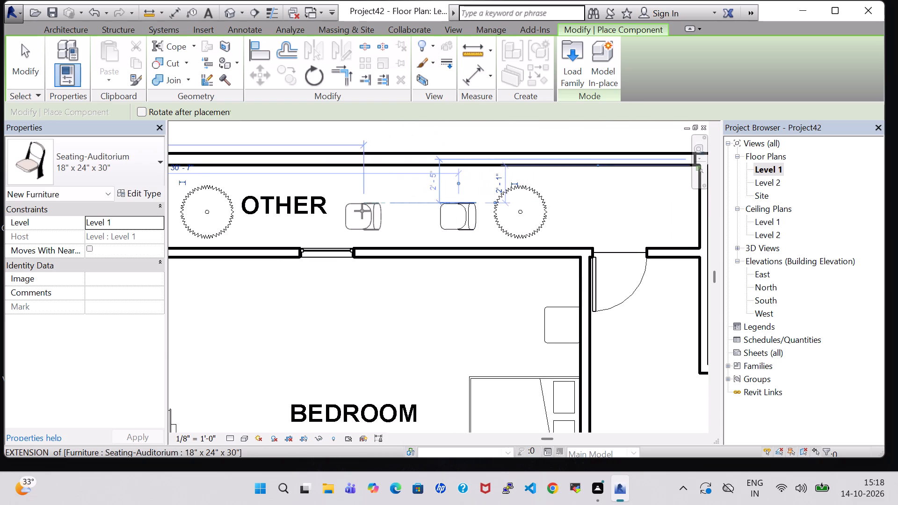
key(space)
key(space)
click(355, 208)
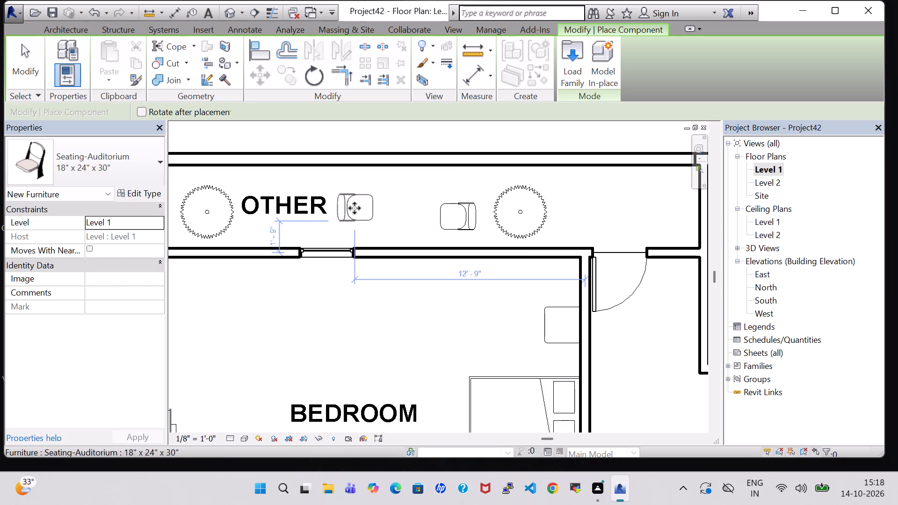
Place two Seating-Auditorium chairs facing each other between the trees in the north strip beside the upper A.BATHROOM.
middle_drag(361, 209, 518, 221)
middle_drag(346, 205, 376, 211)
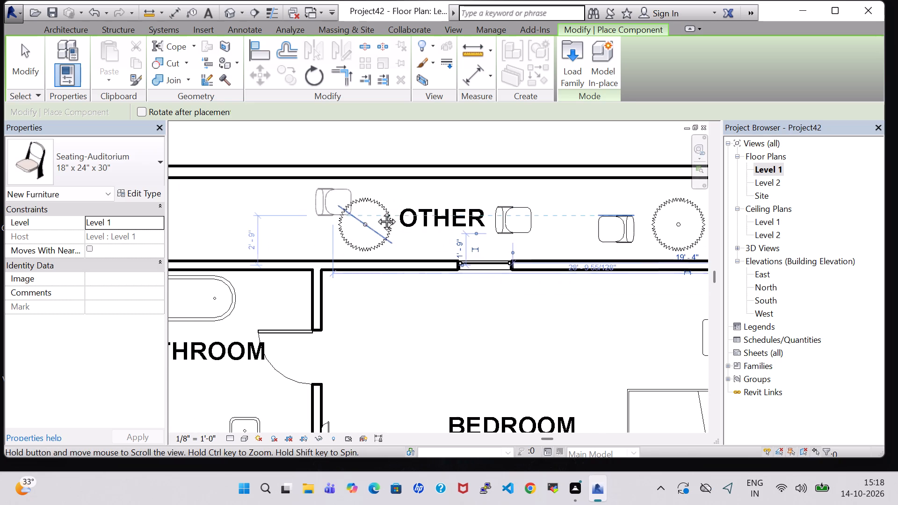
middle_drag(376, 211, 464, 213)
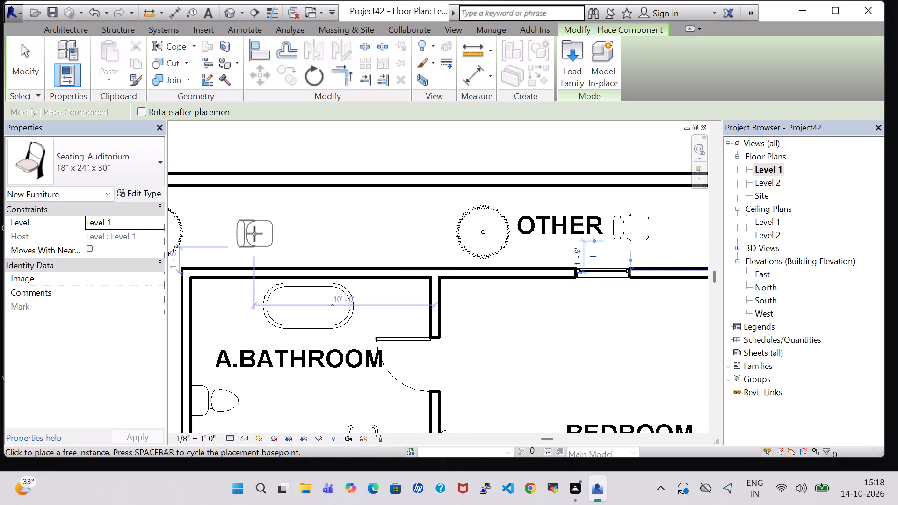
click(255, 232)
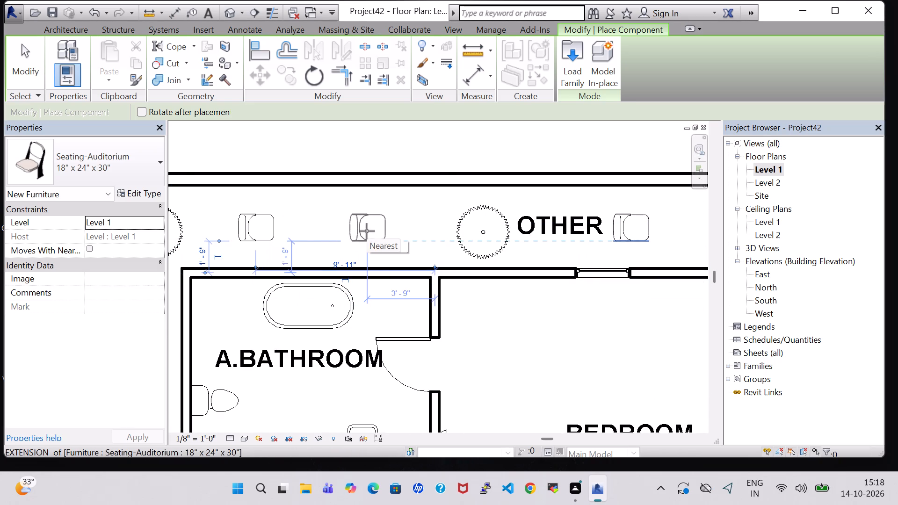
key(space)
key(space)
click(362, 230)
Place two Seating-Auditorium chairs facing each other in the west strip beside the upper A.BATHROOM, between the corner tree and the next one.
scroll(363, 231, down, 2)
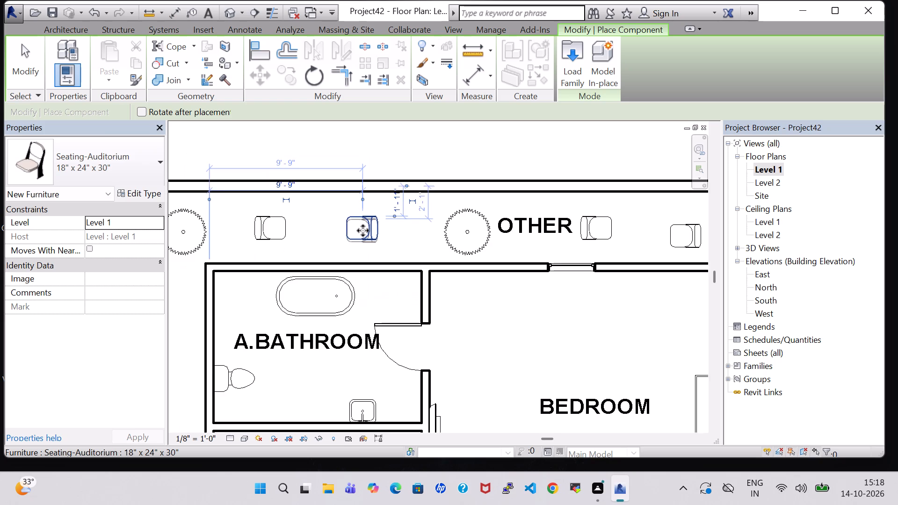
scroll(363, 231, down, 3)
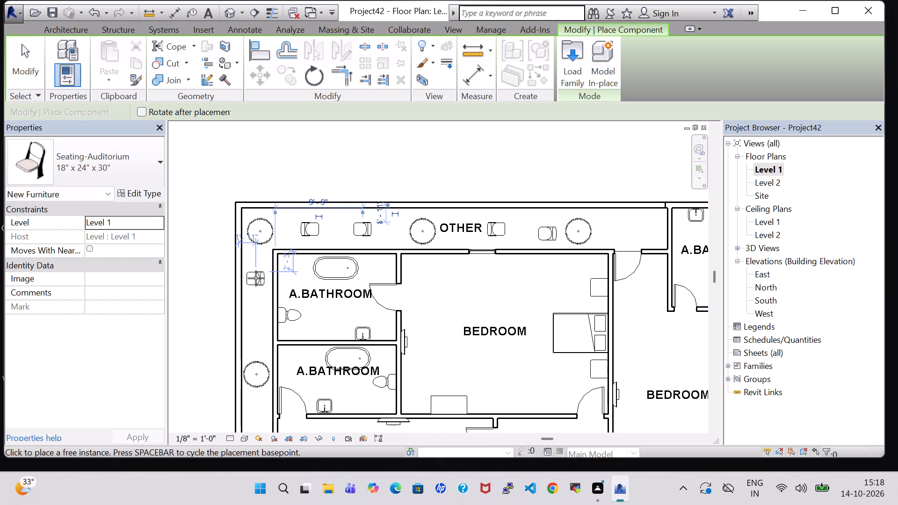
key(space)
click(256, 278)
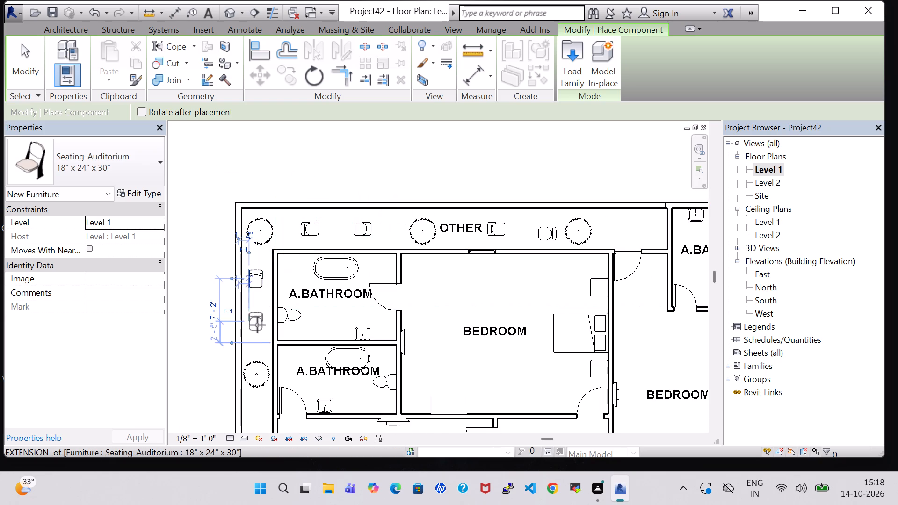
click(257, 331)
key(space)
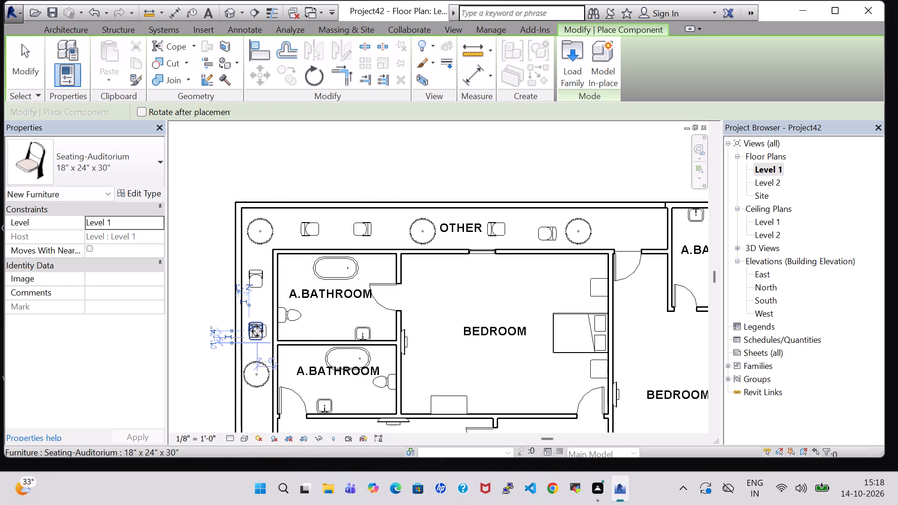
key(space)
click(257, 331)
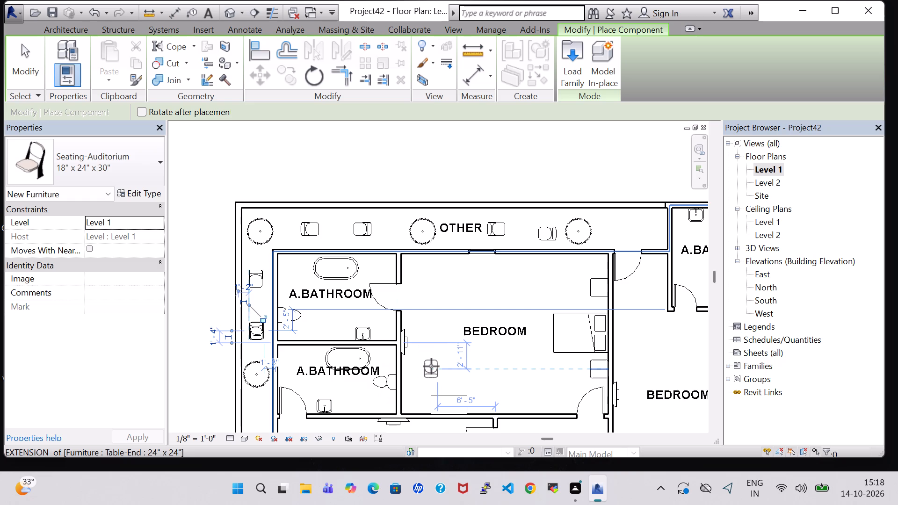
key(Escape)
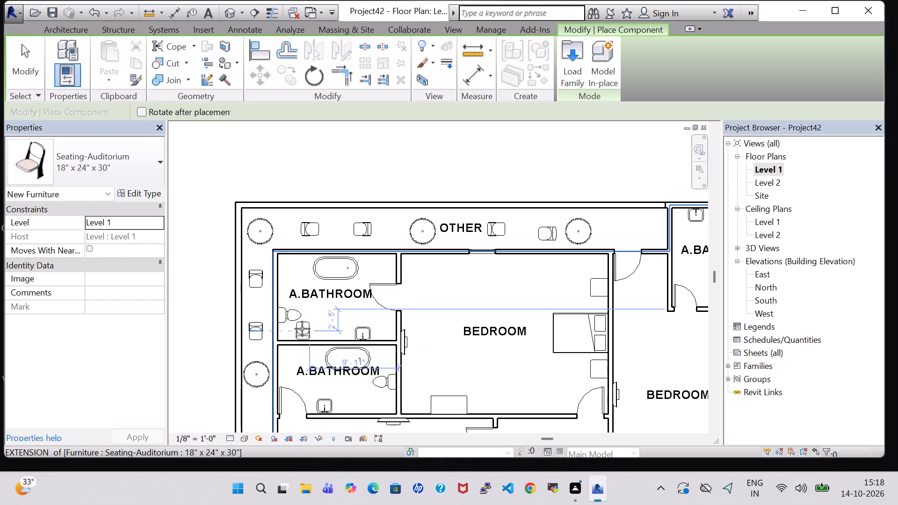
Place two Seating-Auditorium chairs in the west VARANDHA strip, one by the lower A.BATHROOM's bedroom wall and one beside the BEDROOM.
middle_drag(262, 345, 272, 255)
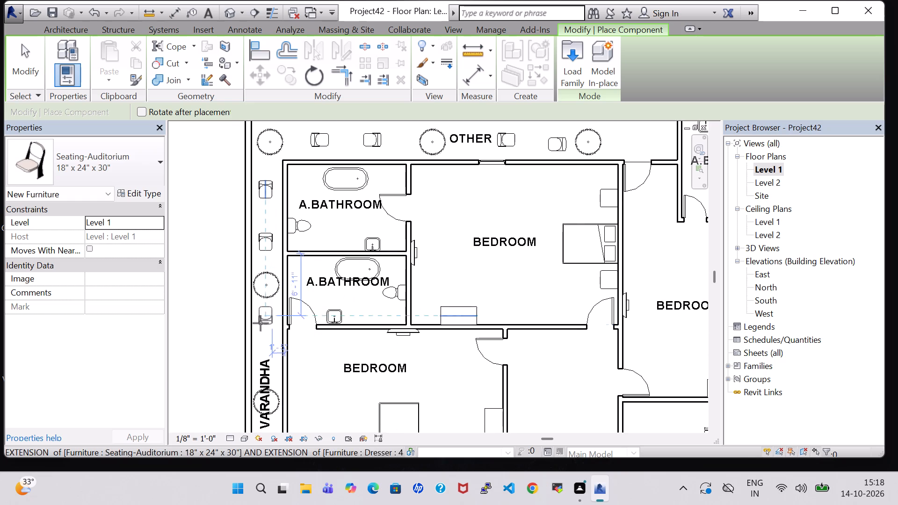
click(261, 323)
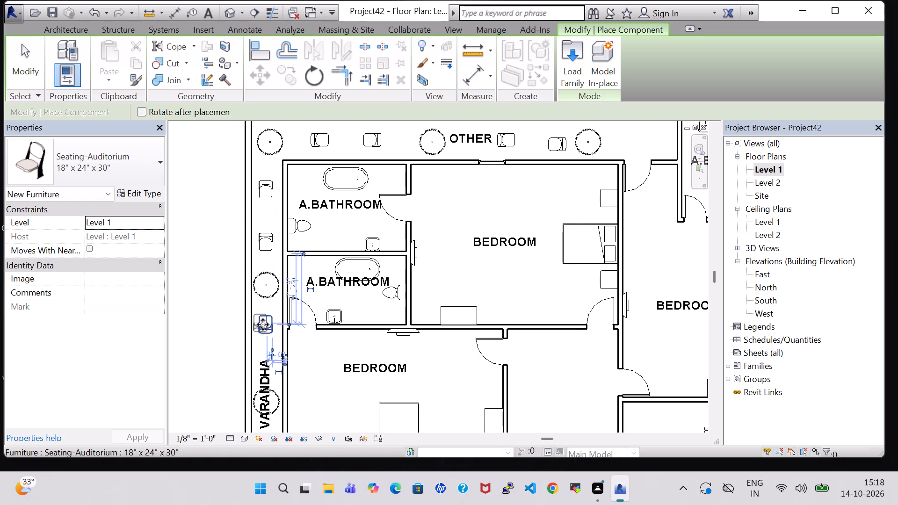
middle_drag(301, 374, 324, 209)
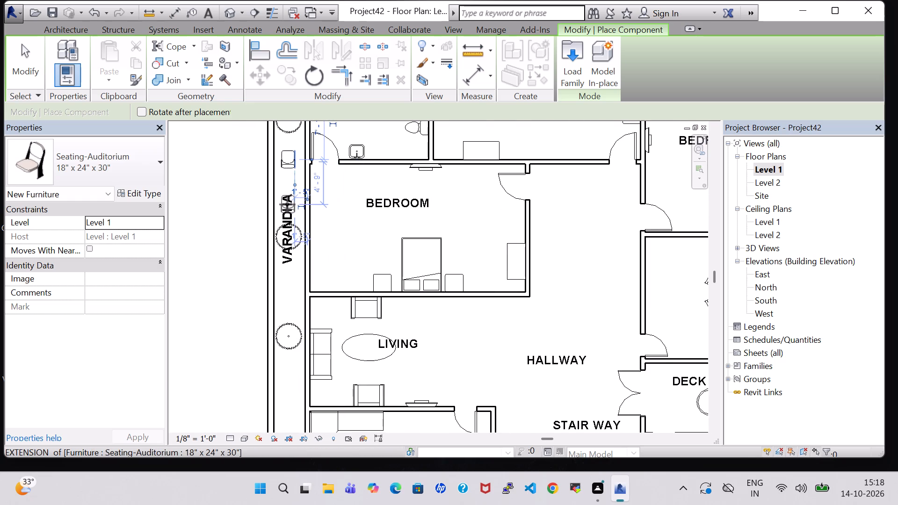
click(290, 209)
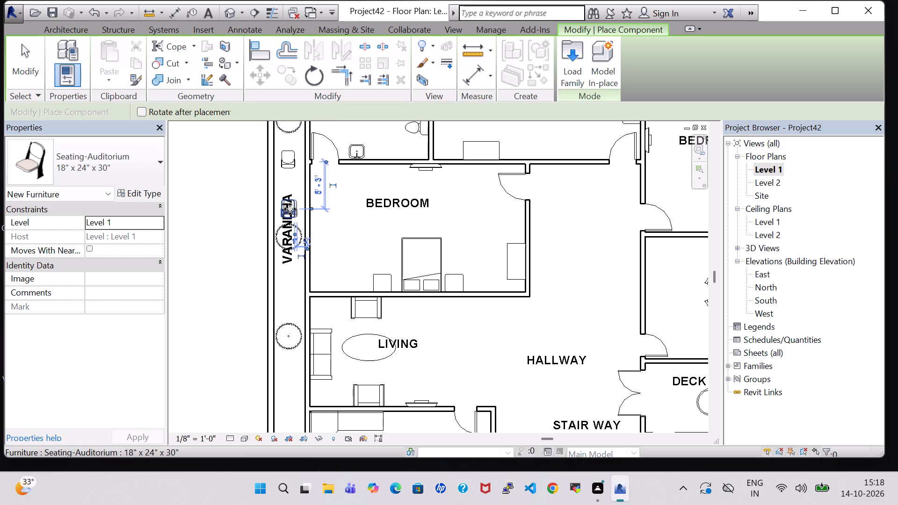
Place two Seating-Auditorium chairs in the west strip between the trees, one beside the LIVING room and one beside the KITCHEN.
middle_drag(291, 301, 291, 301)
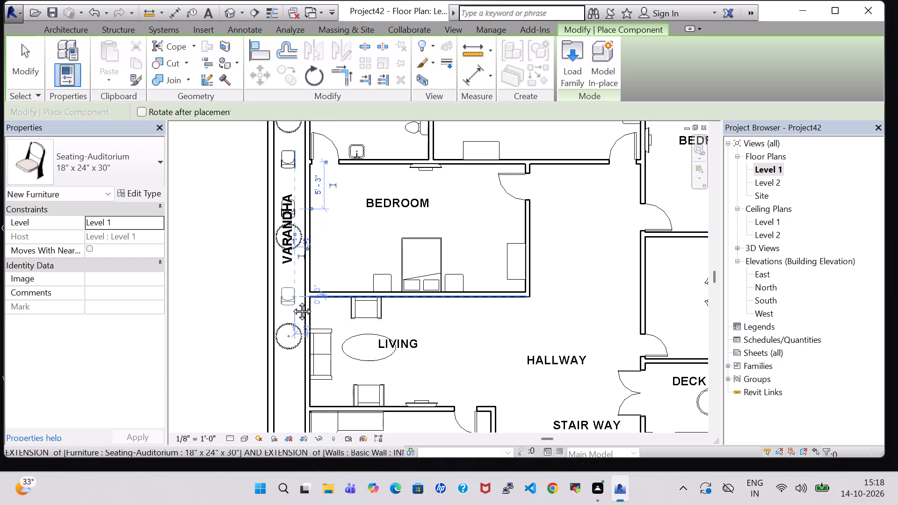
middle_drag(291, 301, 297, 206)
scroll(294, 243, up, 1)
click(295, 293)
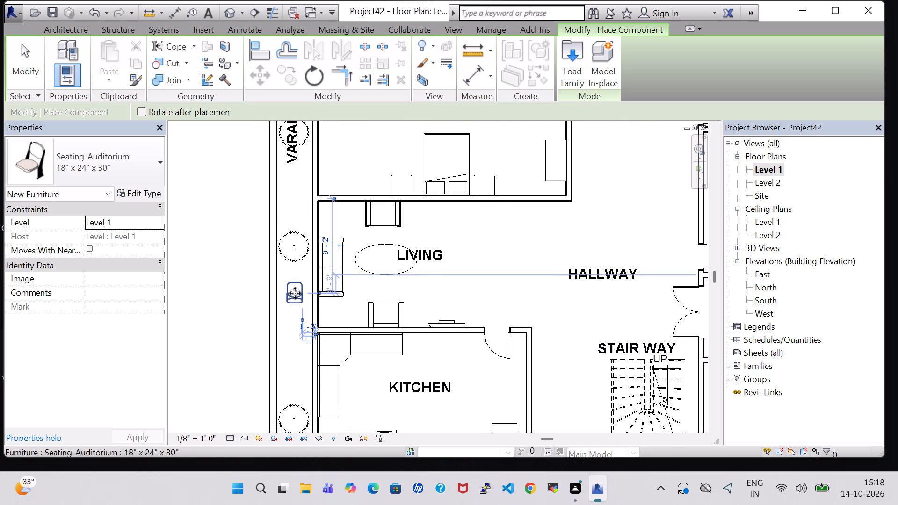
click(295, 361)
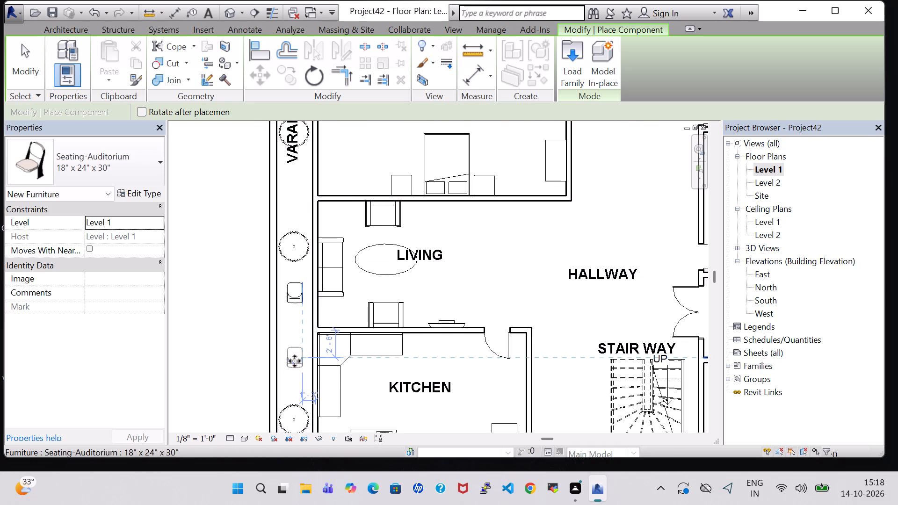
Place two Seating-Auditorium chairs side by side in the south VARANDHA outside the KITCHEN, leaving room for a bench between them.
middle_drag(298, 365, 299, 175)
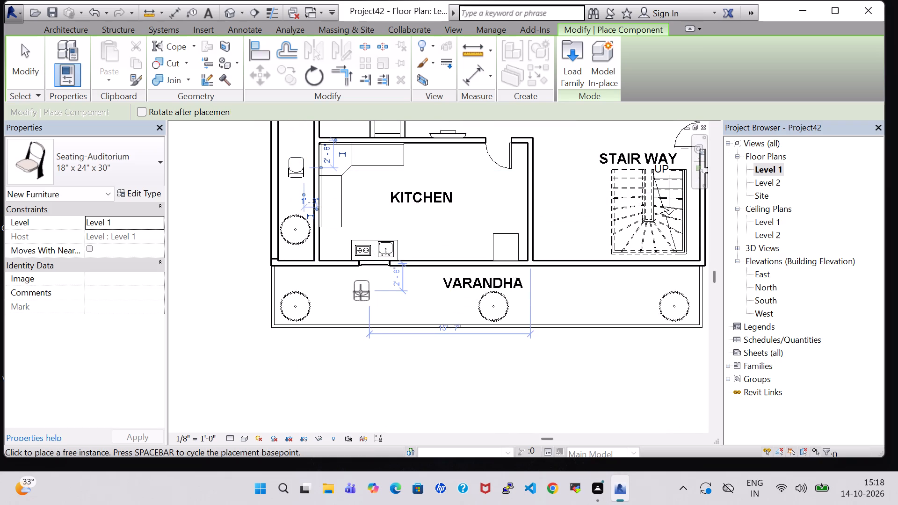
click(346, 296)
click(430, 292)
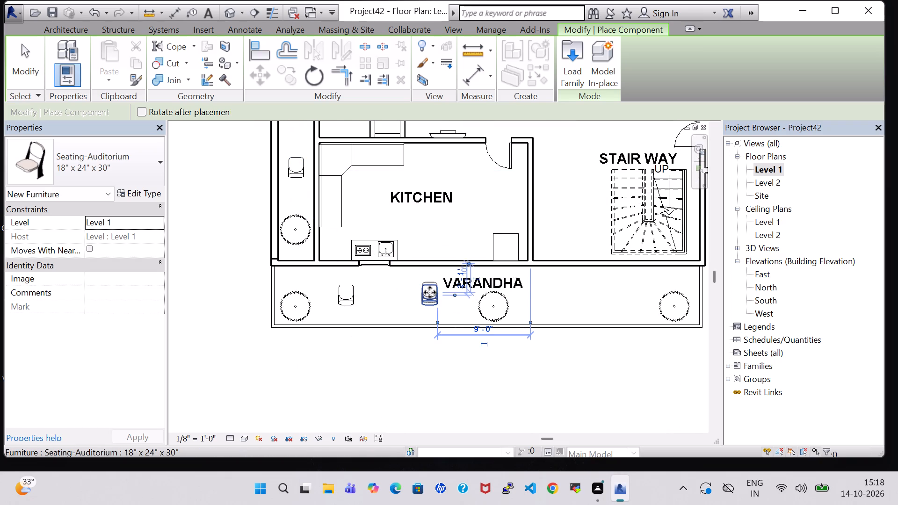
key(Escape)
key(Escape)
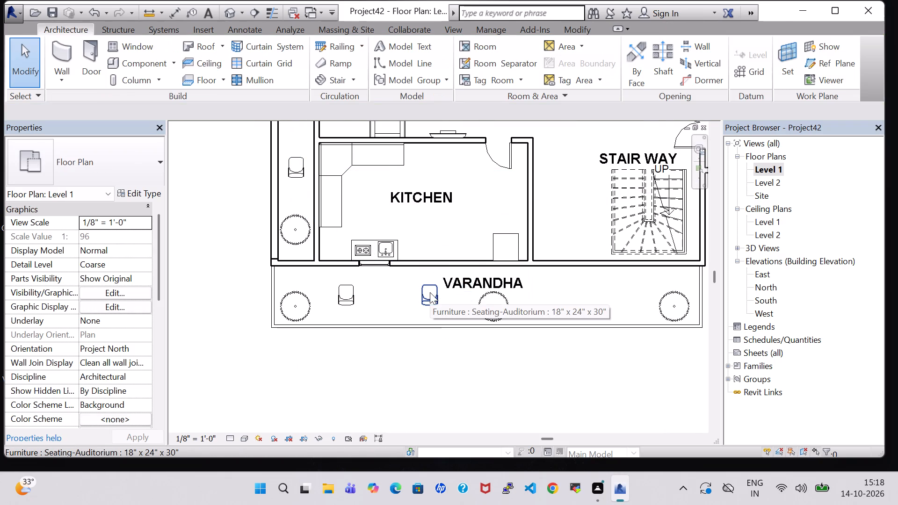
Load the Park Bench component family from the Accessories folder of the Site library.
scroll(430, 292, down, 4)
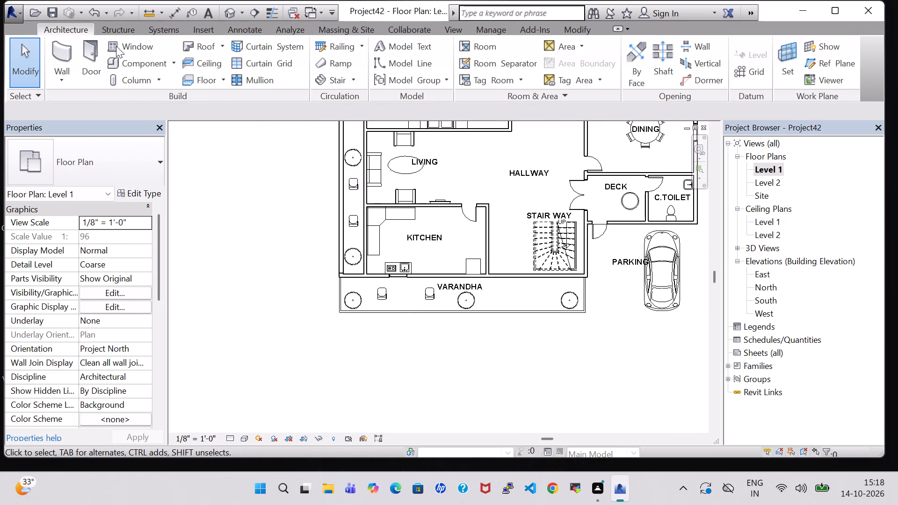
click(127, 68)
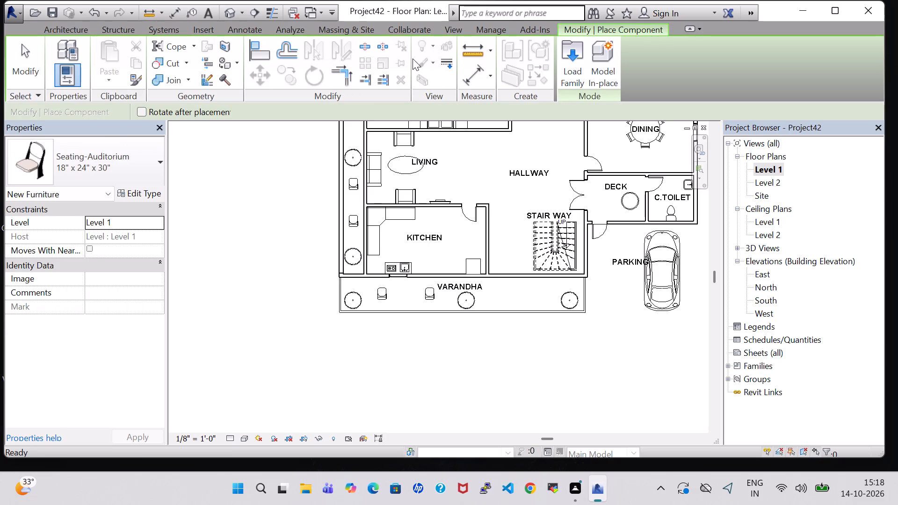
click(572, 63)
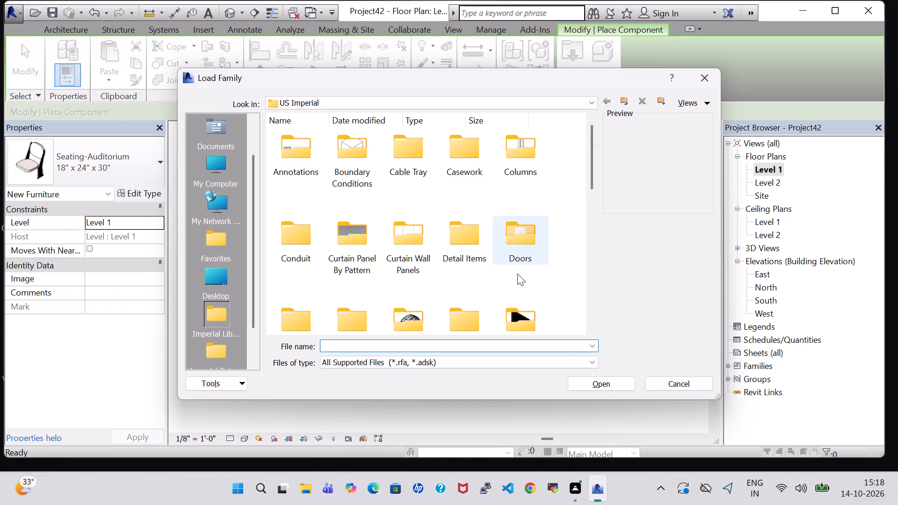
click(480, 310)
click(401, 313)
key(s)
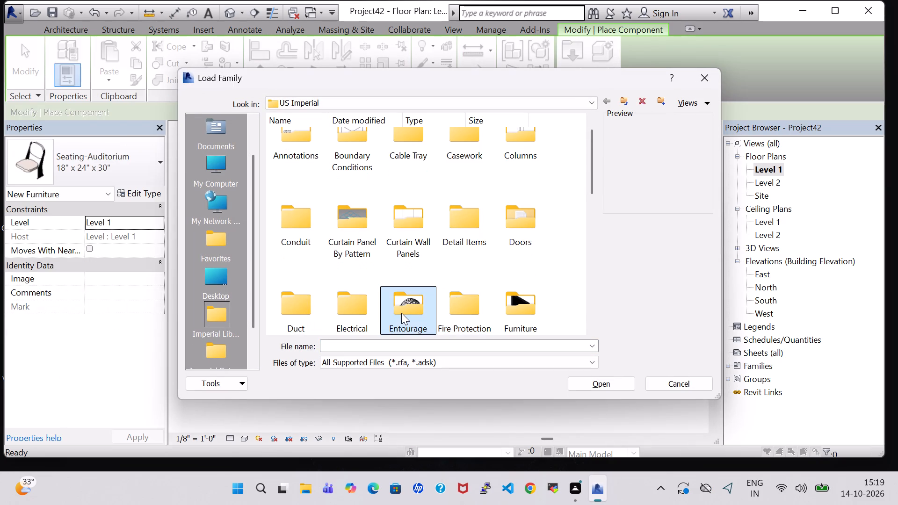
double_click(320, 152)
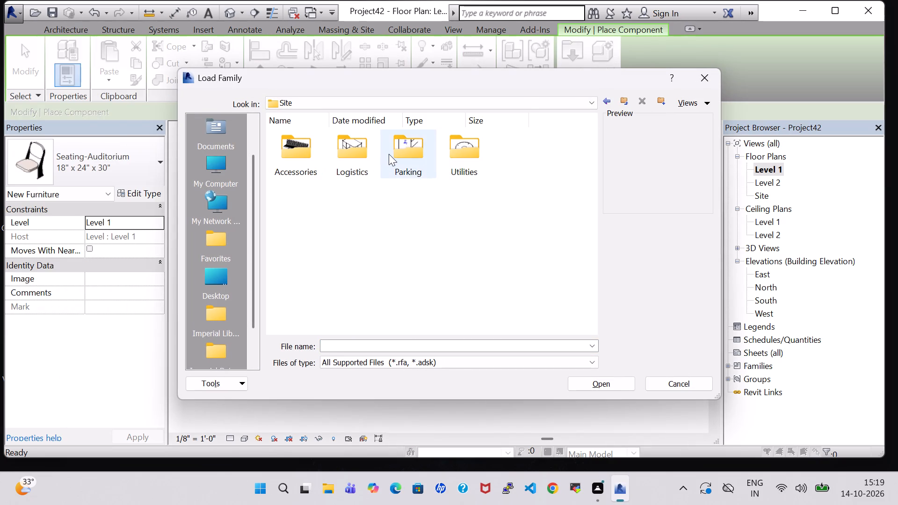
double_click(389, 154)
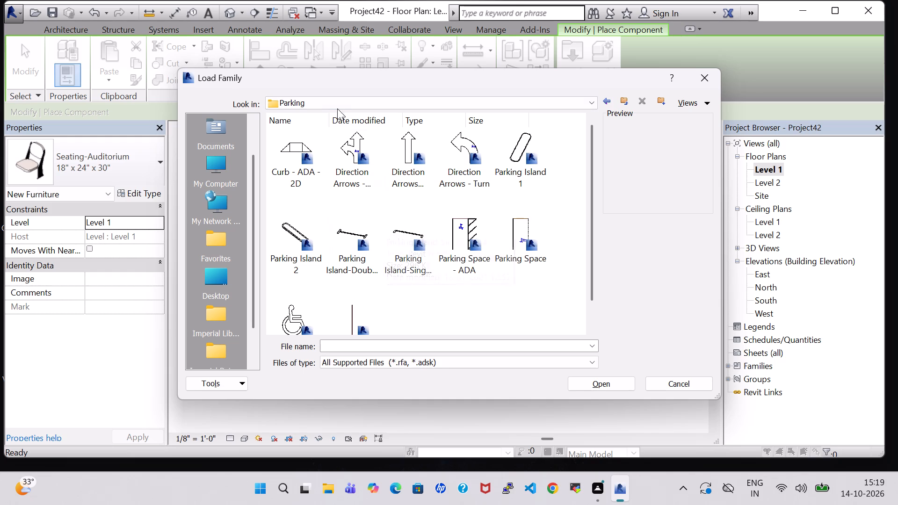
scroll(421, 252, down, 2)
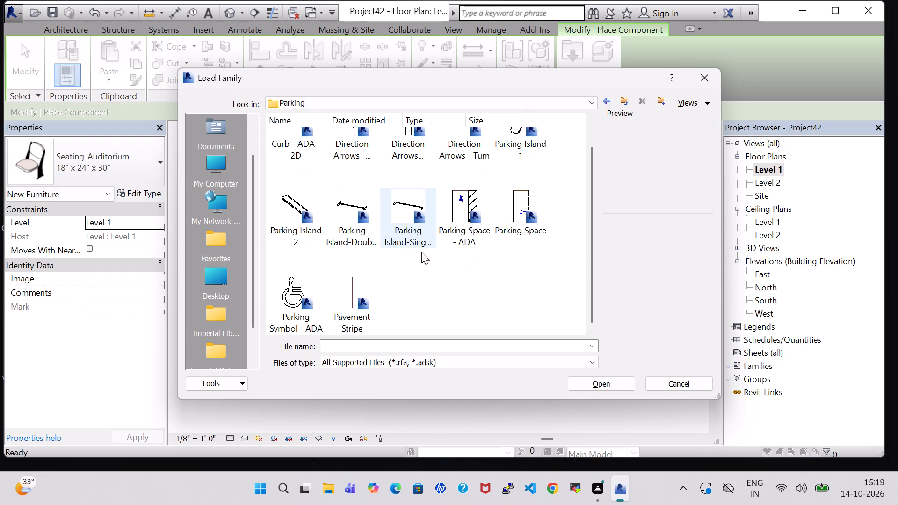
scroll(469, 255, up, 2)
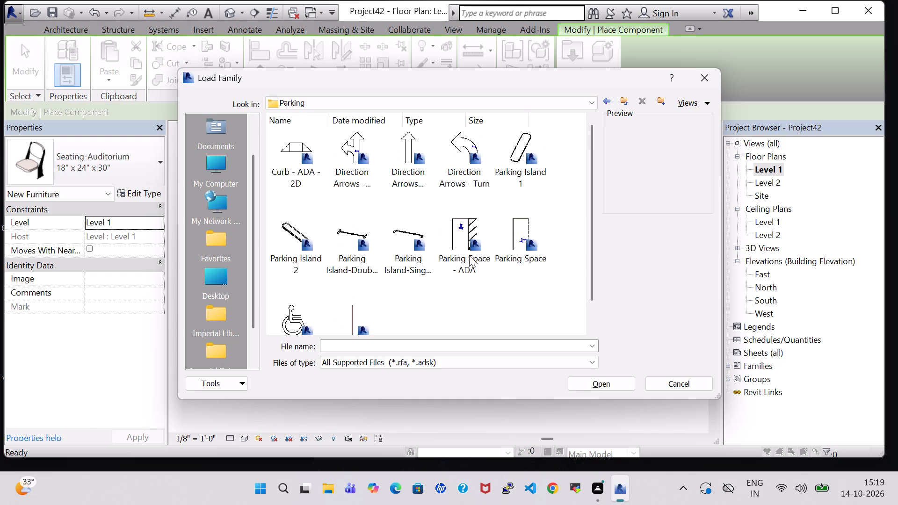
scroll(469, 255, down, 1)
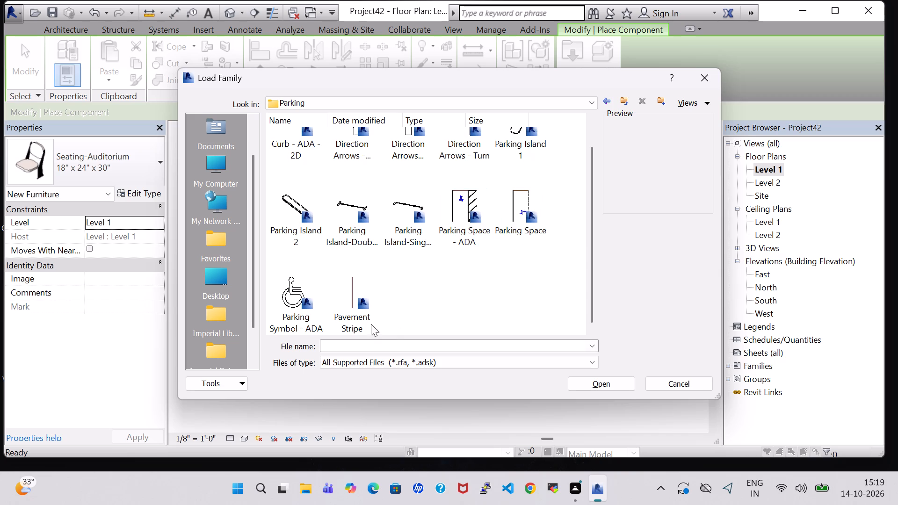
scroll(347, 257, up, 1)
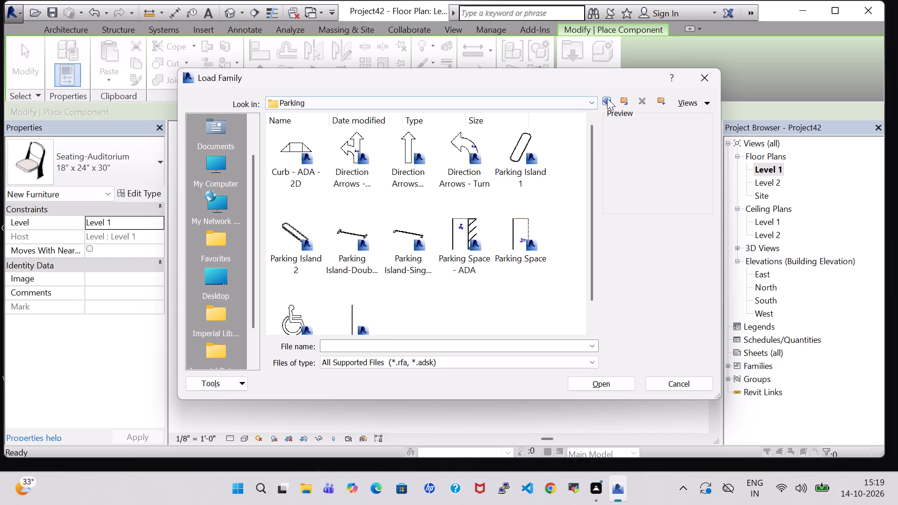
click(603, 97)
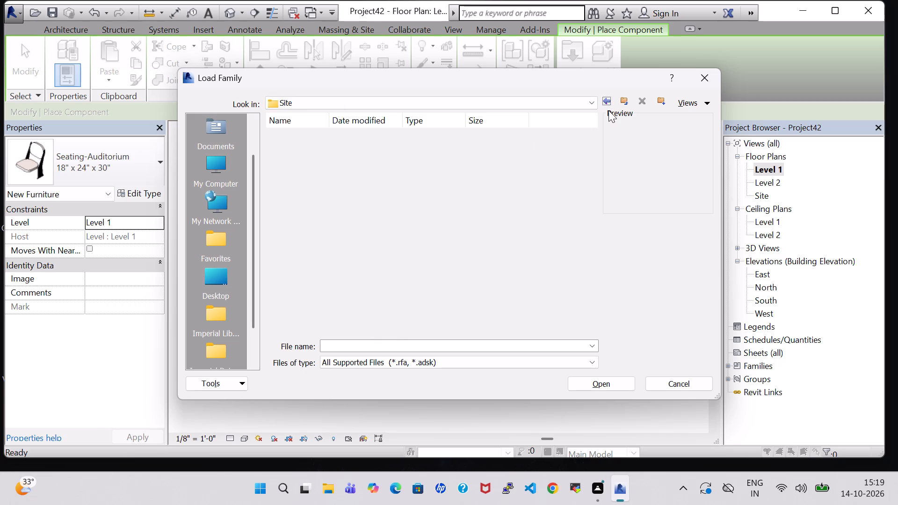
double_click(303, 157)
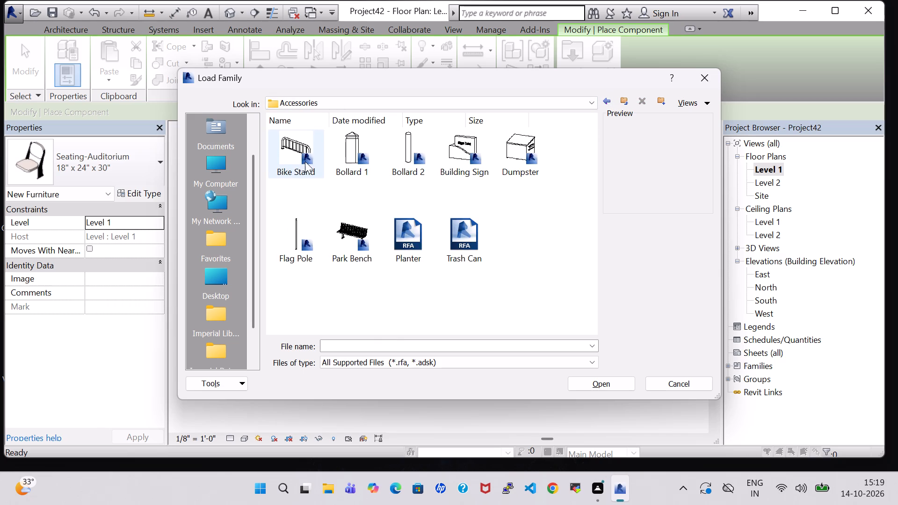
click(337, 226)
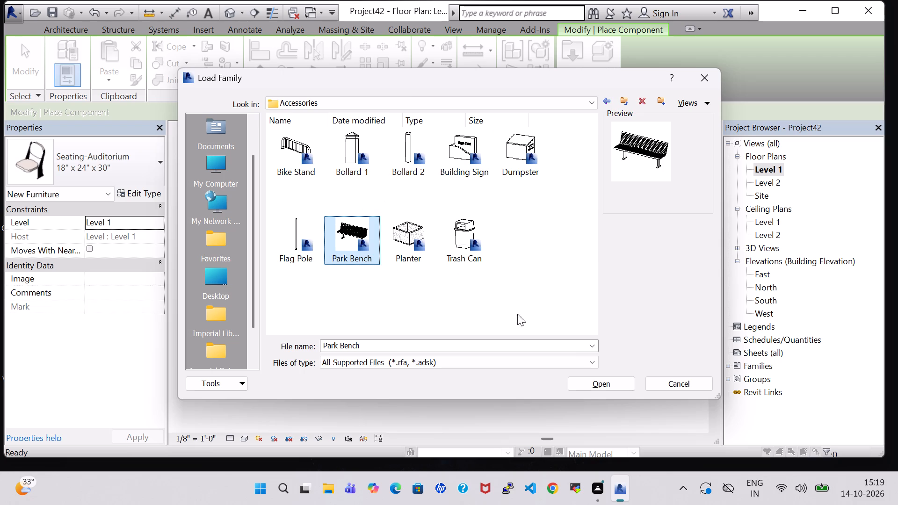
click(601, 389)
Place a 72" Park Bench between the two chairs in the south VARANDHA below the KITCHEN window.
scroll(477, 315, up, 3)
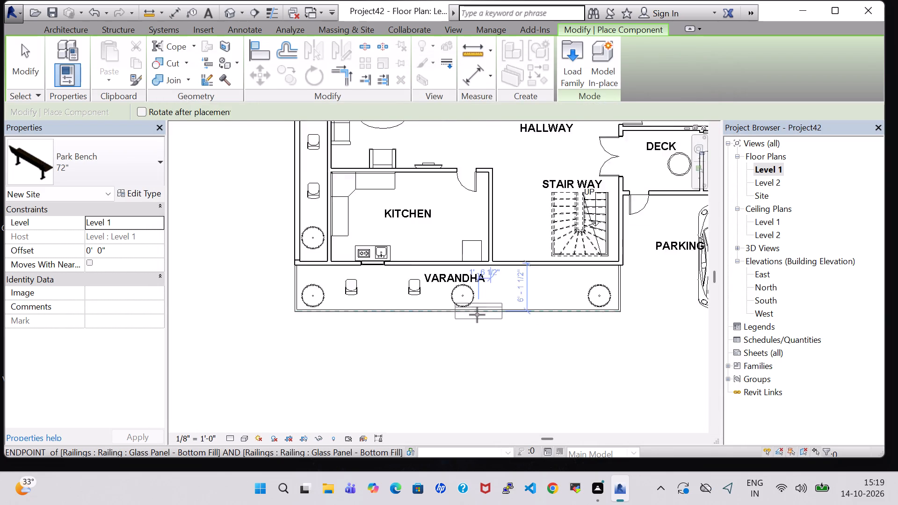
scroll(477, 315, up, 3)
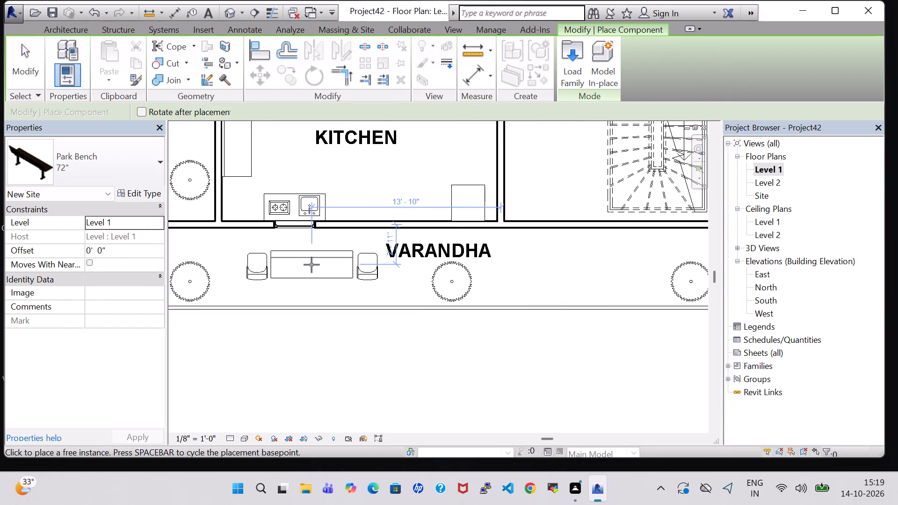
click(311, 265)
key(Escape)
key(Escape)
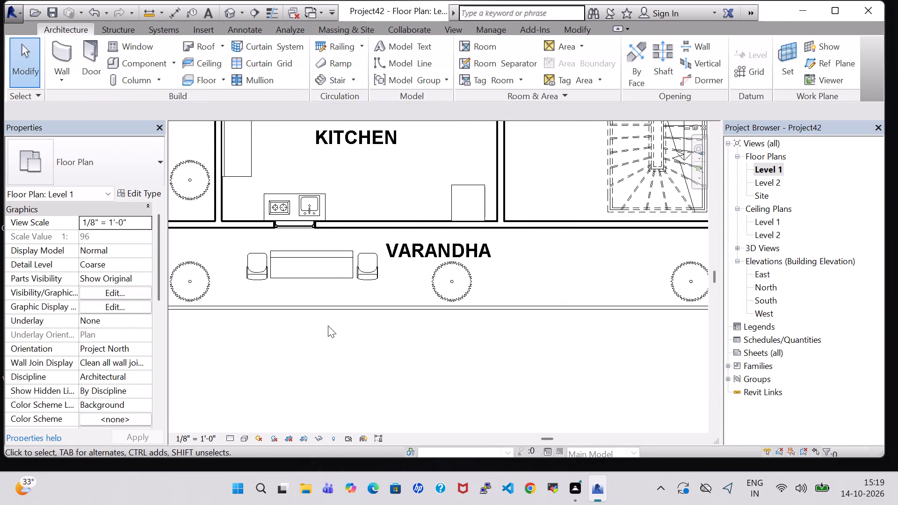
Nudge the two chairs in the south VARANDHA outward, away from both ends of the park bench.
click(368, 268)
key(Right)
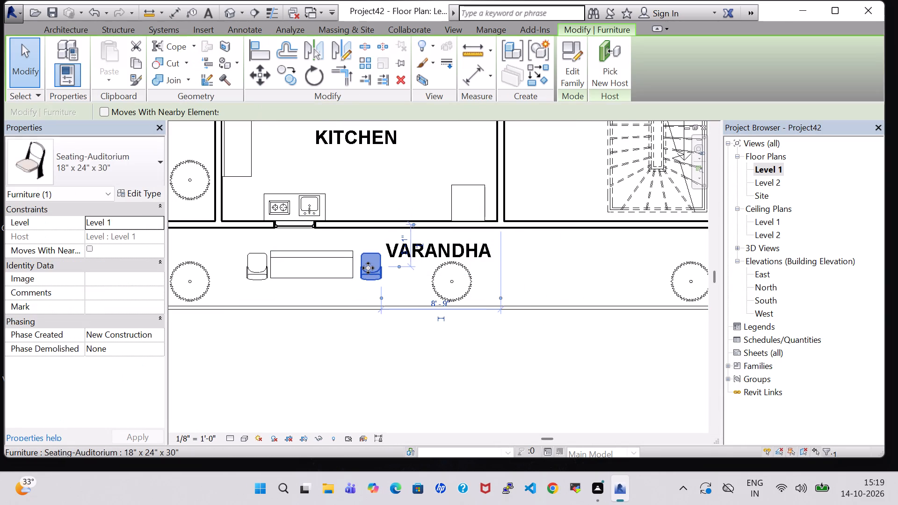
key(Right)
click(257, 268)
key(Left)
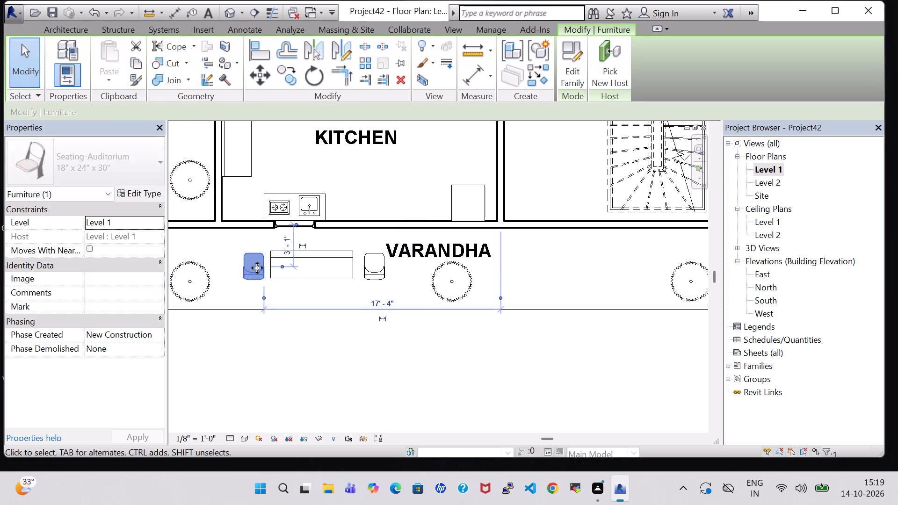
key(Left)
key(Up)
click(318, 334)
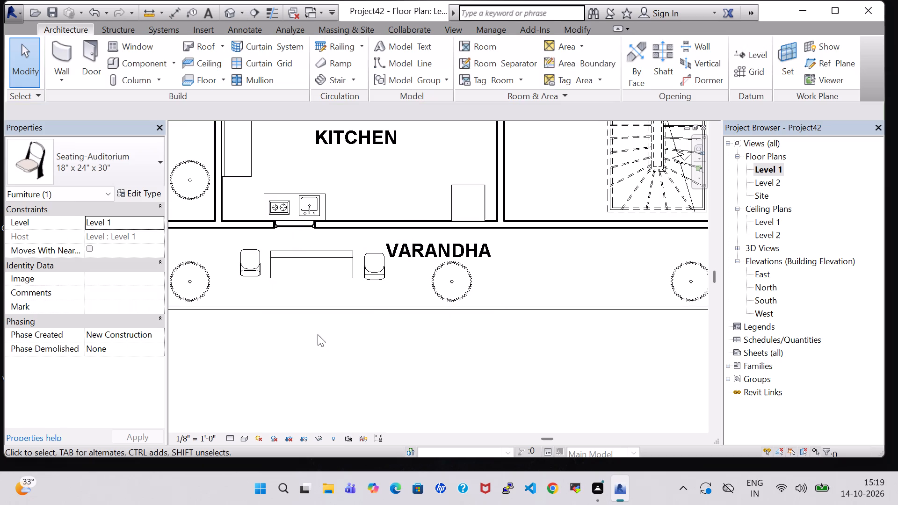
In the default 3D view, rotate both chairs flanking the south park bench 180 degrees so they face the railing.
scroll(335, 255, down, 3)
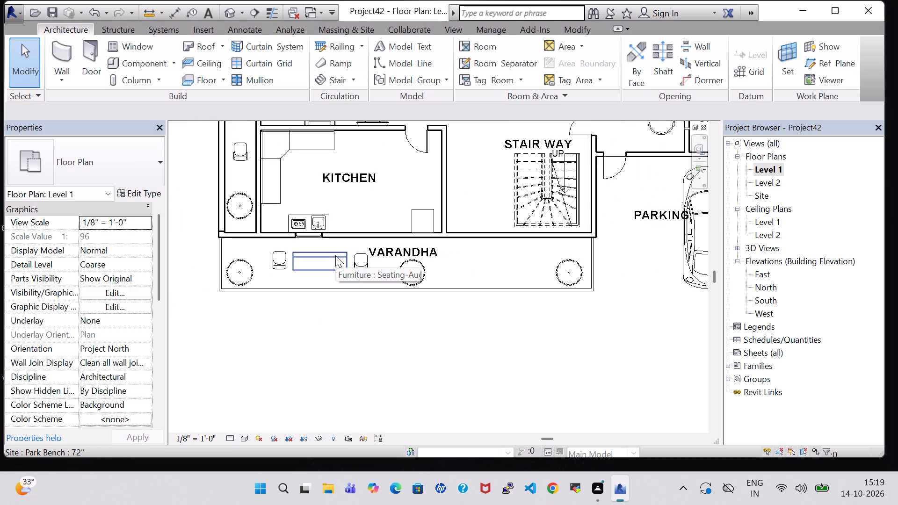
click(233, 9)
scroll(345, 341, up, 3)
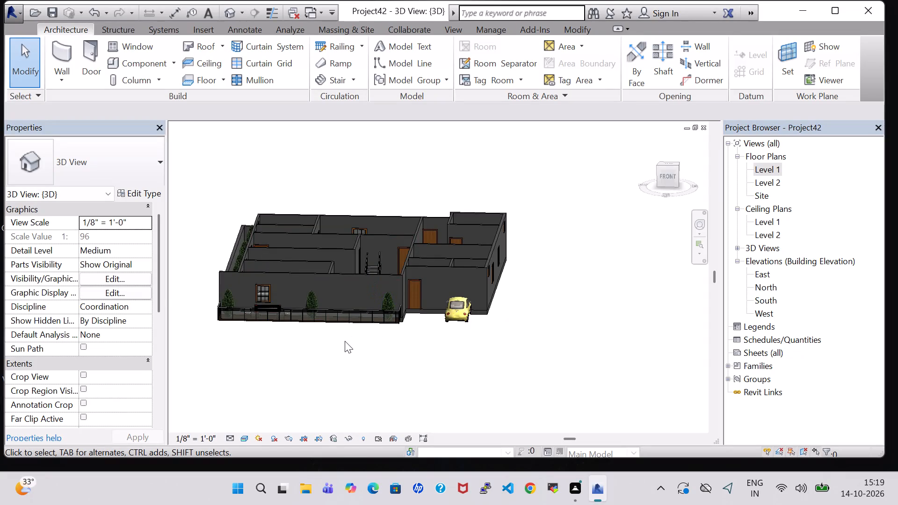
scroll(345, 341, up, 6)
scroll(275, 327, up, 1)
middle_drag(274, 327, 402, 333)
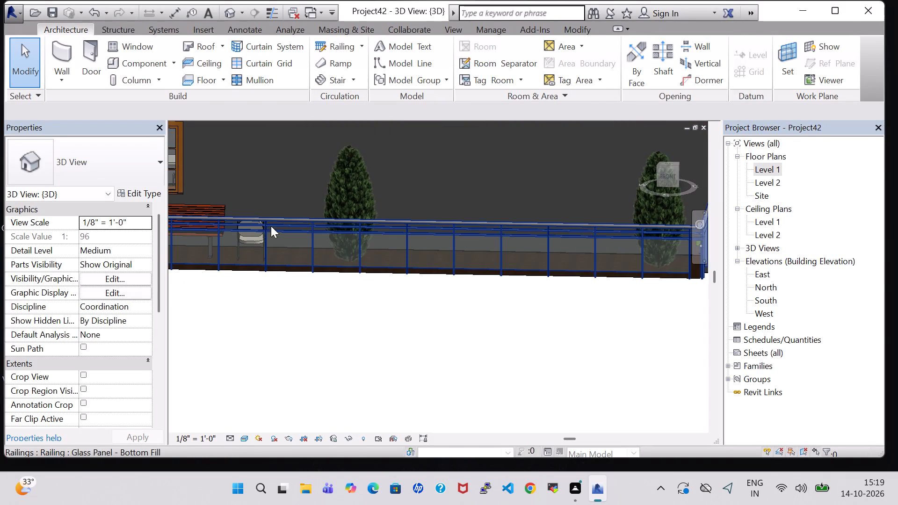
scroll(244, 206, up, 8)
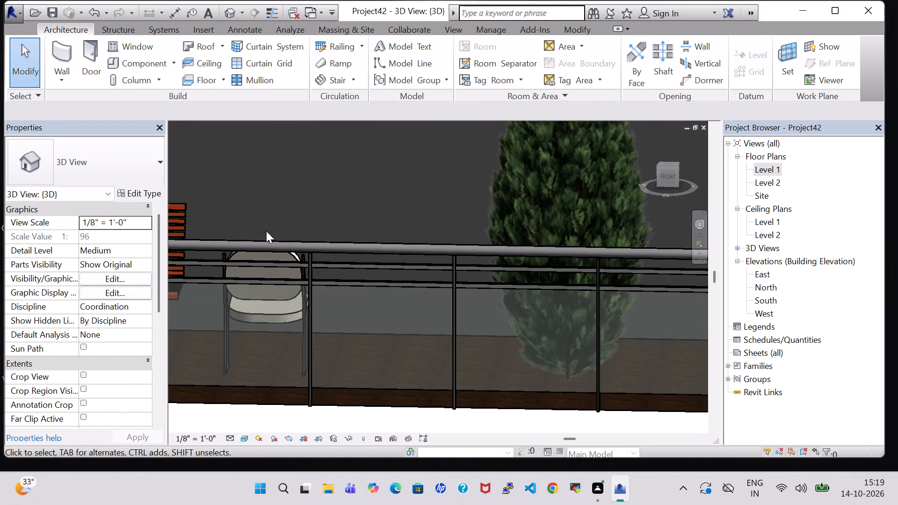
shift+middle_drag(282, 182, 295, 237)
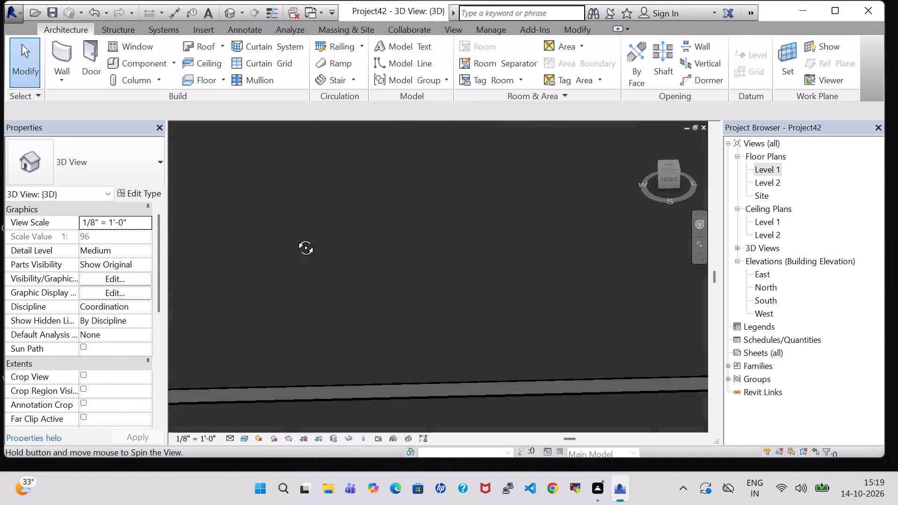
shift+middle_drag(295, 237, 295, 238)
middle_drag(294, 266, 297, 37)
scroll(311, 359, down, 4)
middle_drag(312, 357, 316, 192)
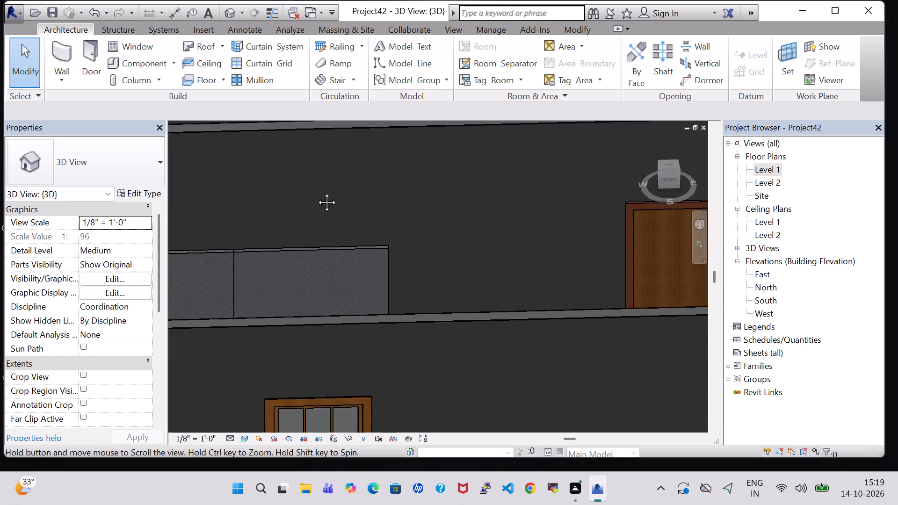
middle_drag(316, 192, 319, 176)
middle_drag(321, 325, 322, 0)
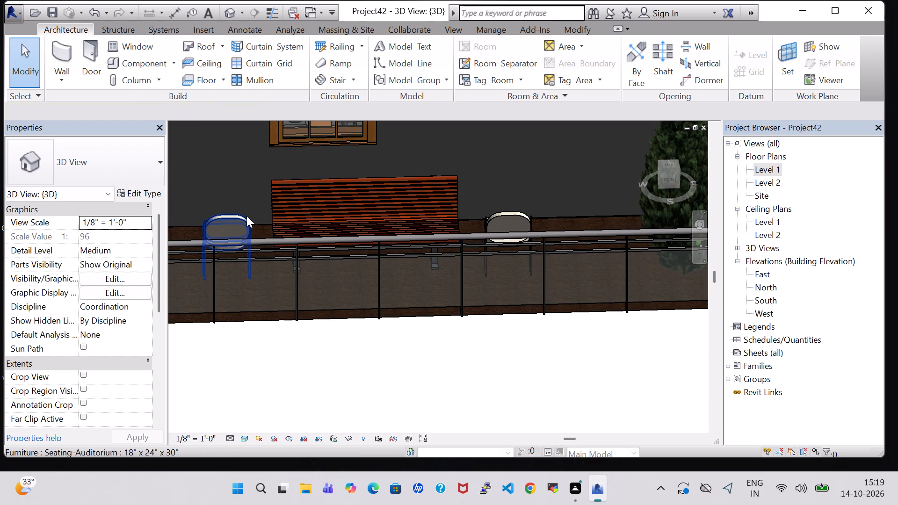
click(246, 216)
key(space)
key(space)
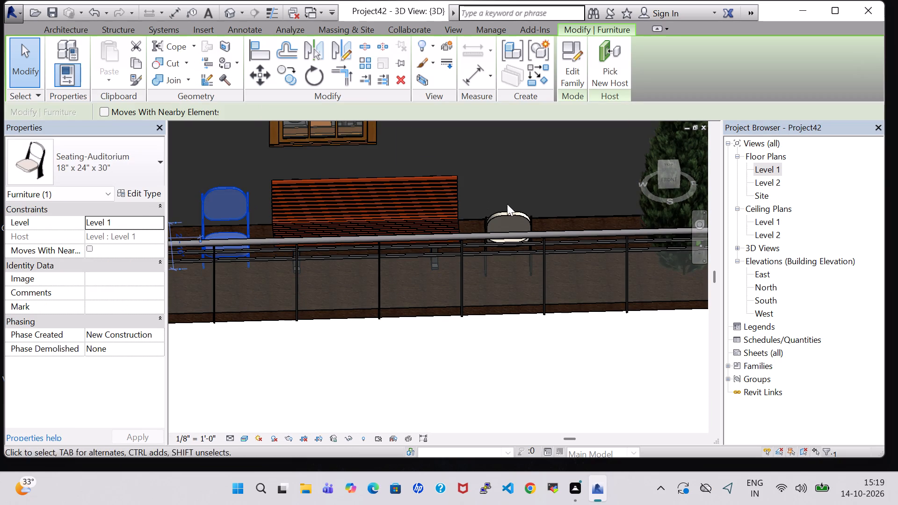
click(504, 216)
key(space)
key(space)
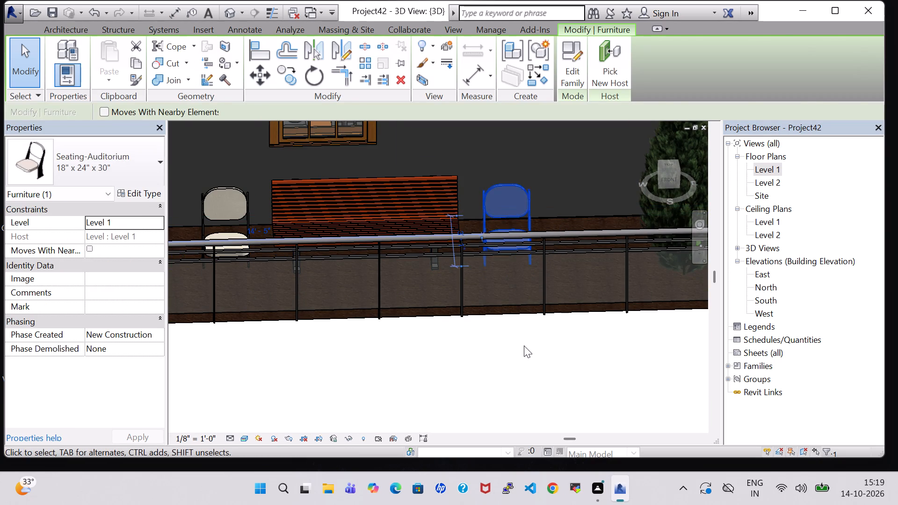
click(524, 346)
Rotate the northern chair of the west strip pair beside the kitchen 180 degrees so it faces the other chair.
scroll(524, 346, down, 5)
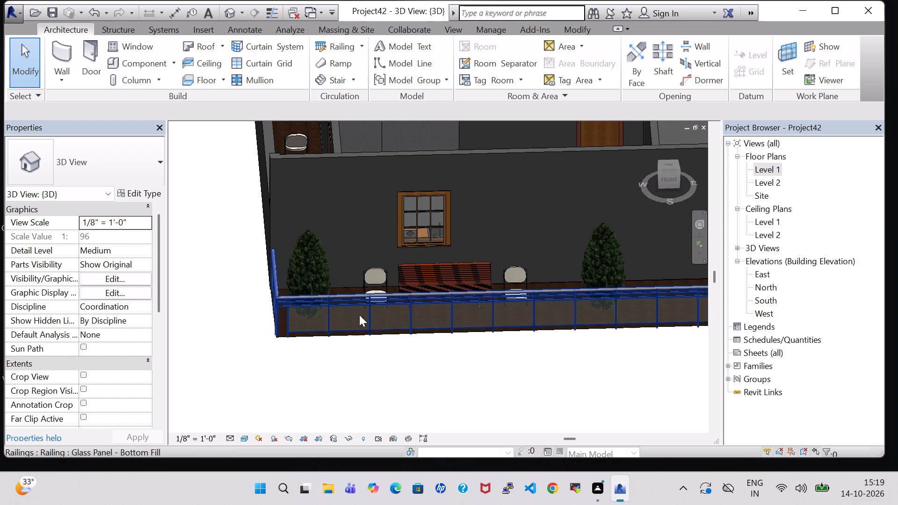
shift+middle_drag(136, 223, 272, 262)
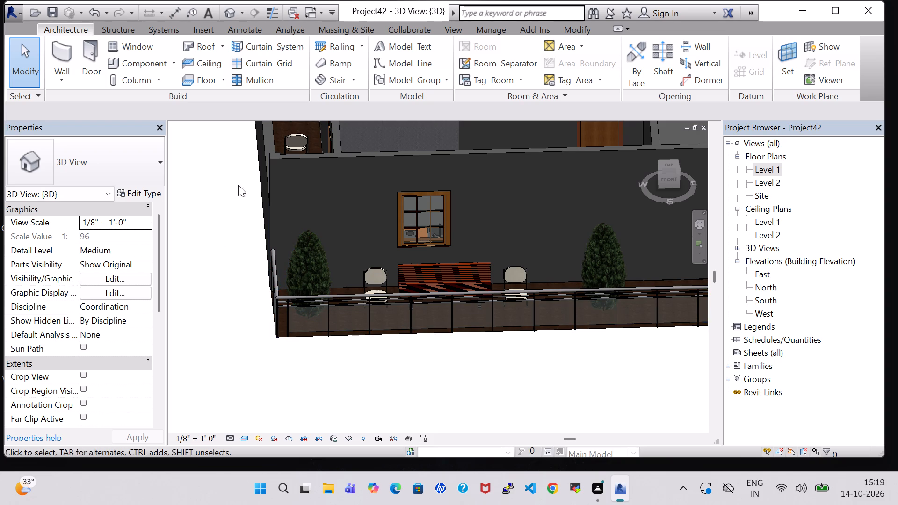
shift+middle_drag(217, 180, 316, 231)
shift+middle_drag(506, 302, 459, 304)
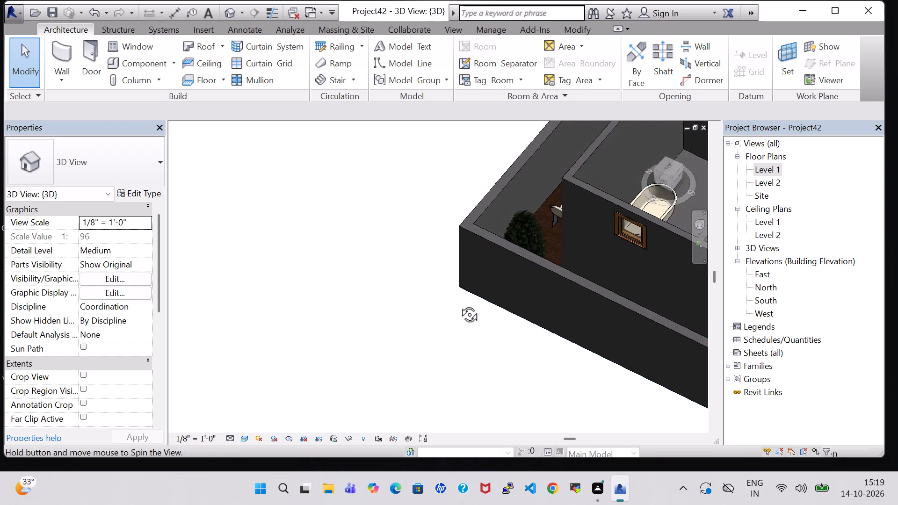
shift+middle_drag(459, 304, 382, 310)
shift+middle_drag(355, 288, 381, 297)
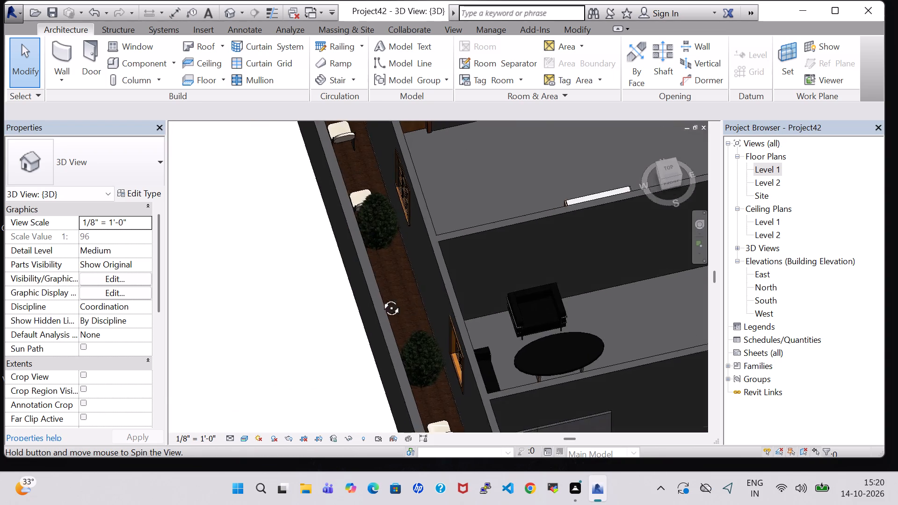
shift+middle_drag(381, 297, 373, 295)
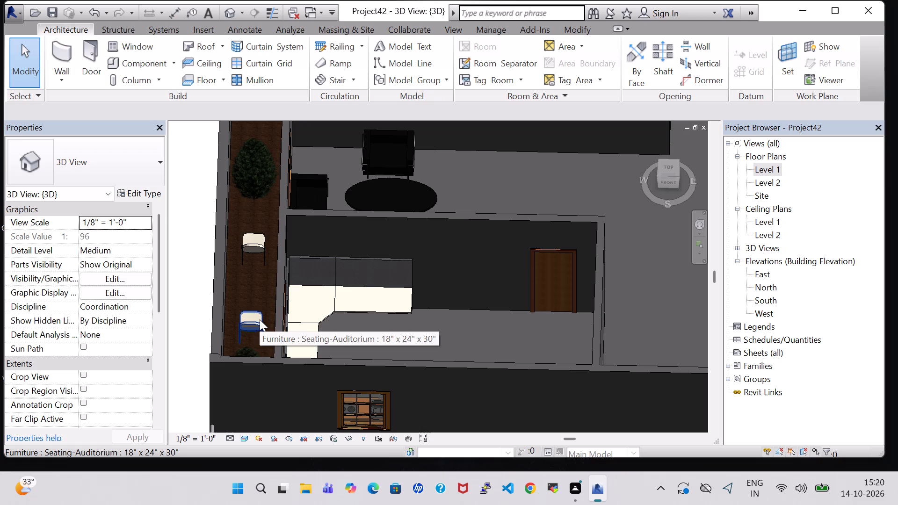
click(260, 319)
click(252, 249)
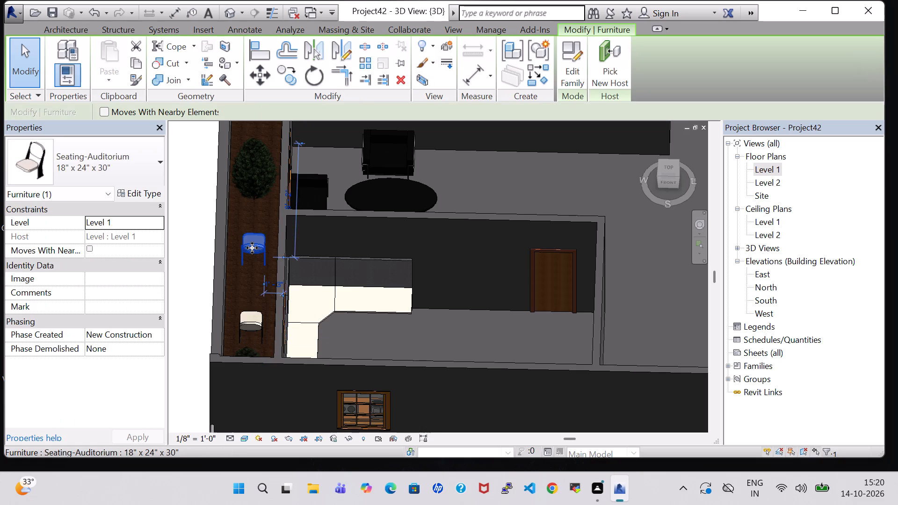
key(space)
key(space)
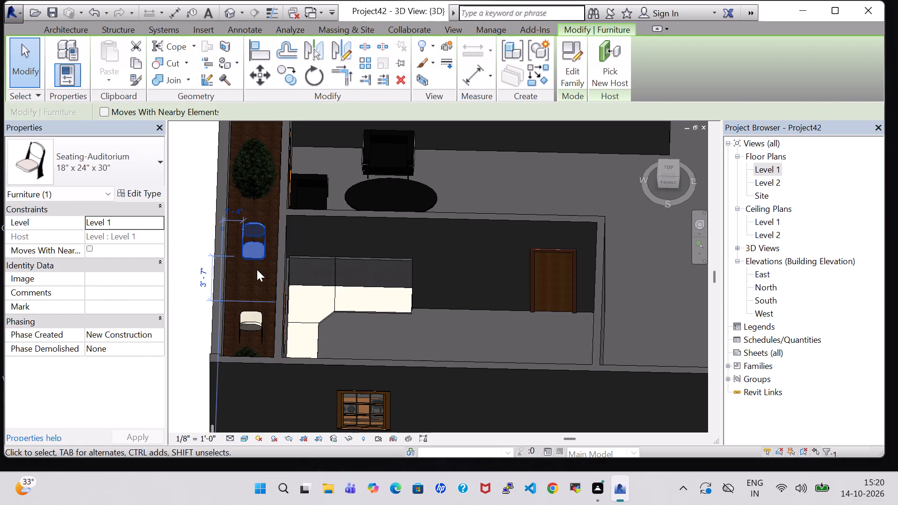
click(257, 269)
Nudge the Chinese Juniper overlapping a chair in the west strip southward, away from that chair.
scroll(258, 216, up, 1)
middle_click(258, 216)
middle_drag(258, 216, 278, 300)
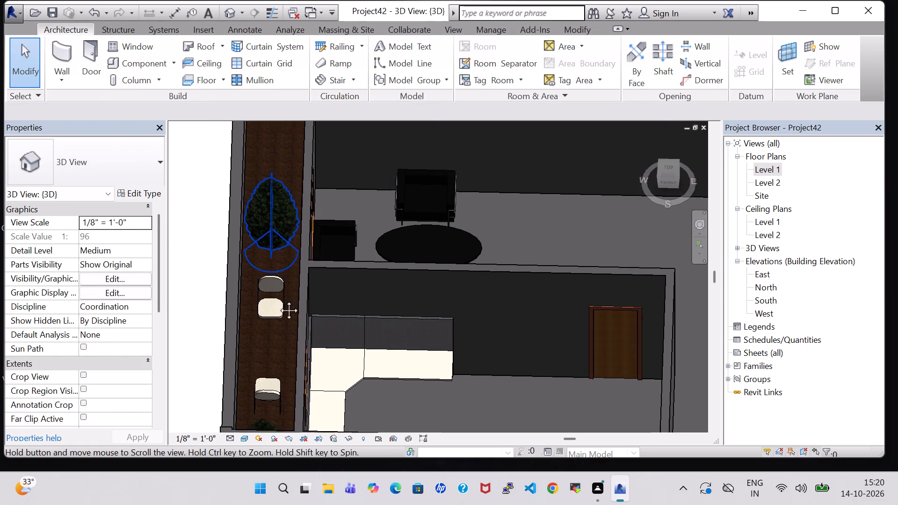
middle_drag(278, 300, 265, 415)
click(270, 214)
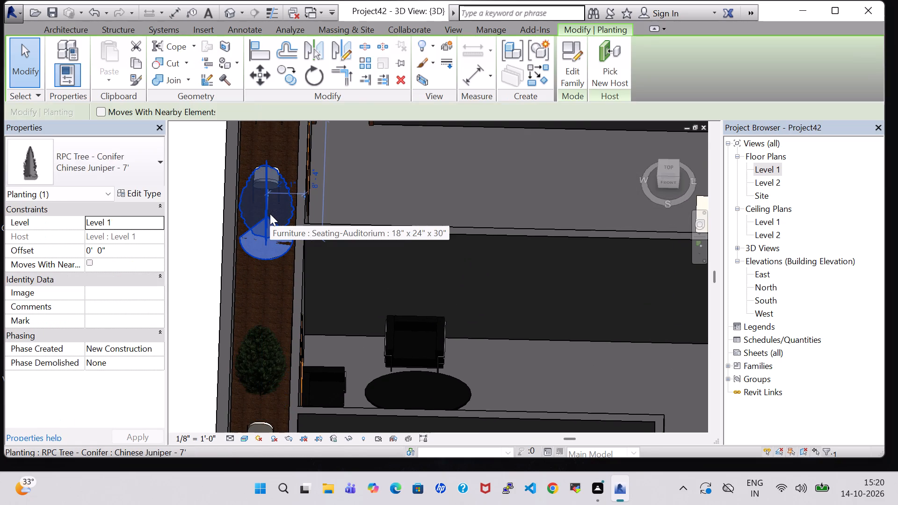
key(Down)
key(Down)
key(Down)
Rotate the northern chair of the middle west strip pair 180 degrees to face its partner and nudge it north.
middle_drag(270, 156, 290, 338)
click(293, 287)
key(space)
key(space)
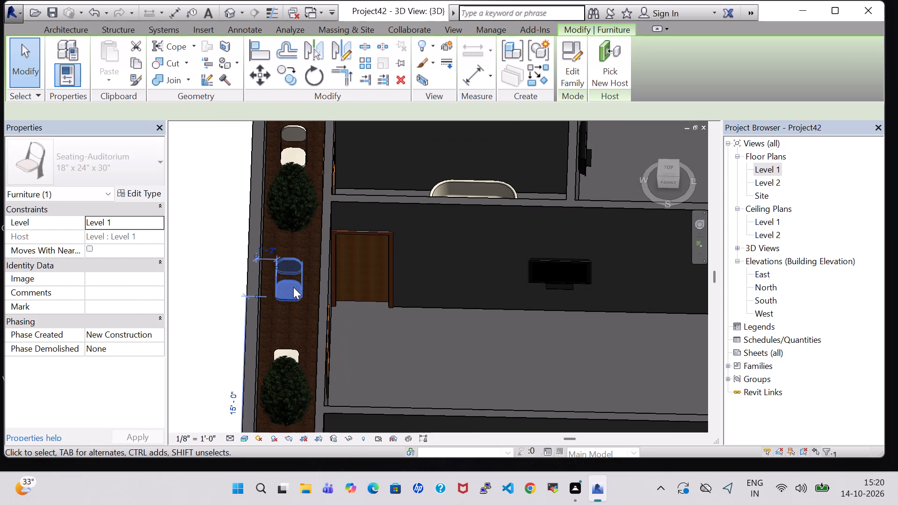
key(Up)
key(Up)
key(Up)
key(Up)
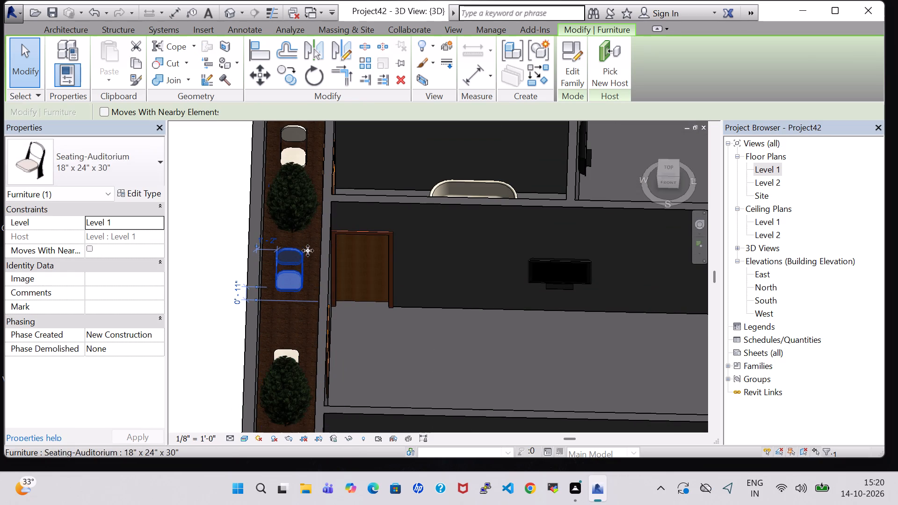
click(310, 242)
Rotate the southern chair of the northernmost west strip pair, beside the bathtub room, 180 degrees to face north.
shift+middle_drag(310, 241, 308, 283)
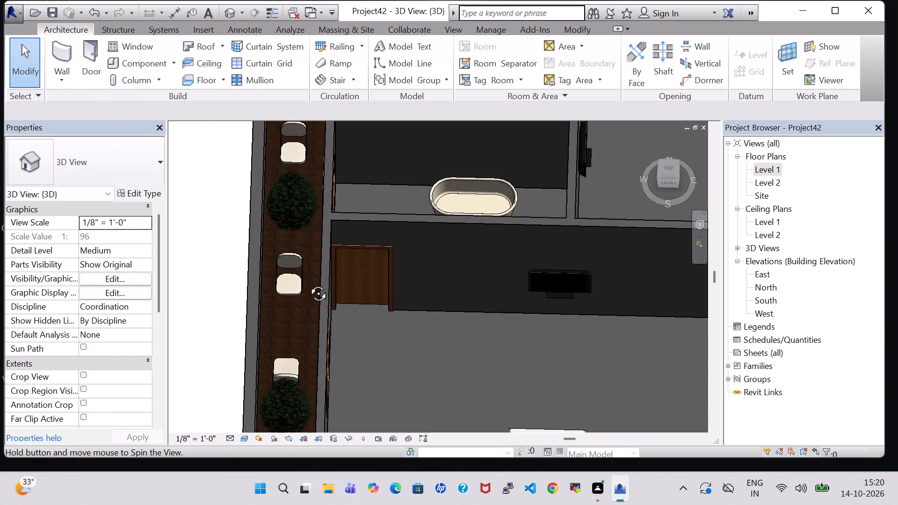
shift+middle_drag(308, 283, 308, 285)
click(297, 137)
key(space)
key(space)
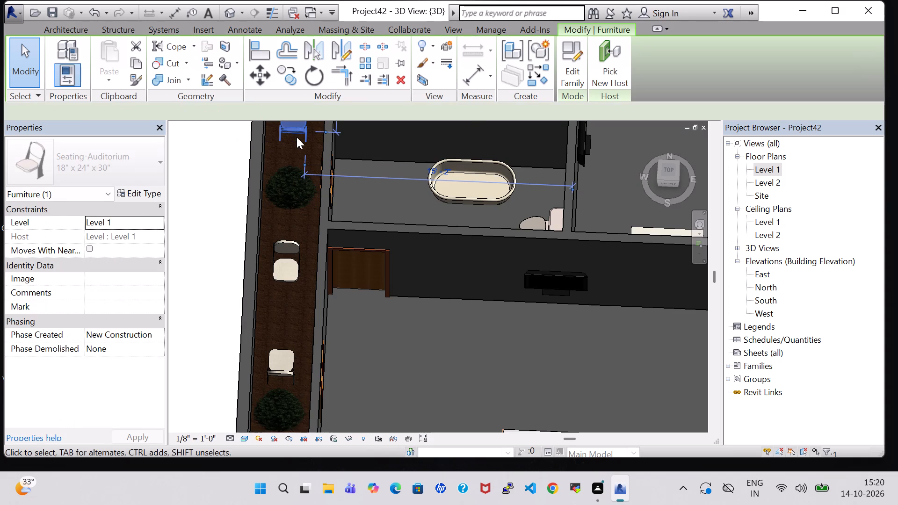
click(292, 151)
Nudge the eastern chair of the pair near the north strip's window northward, toward the outer wall.
middle_drag(292, 151, 292, 152)
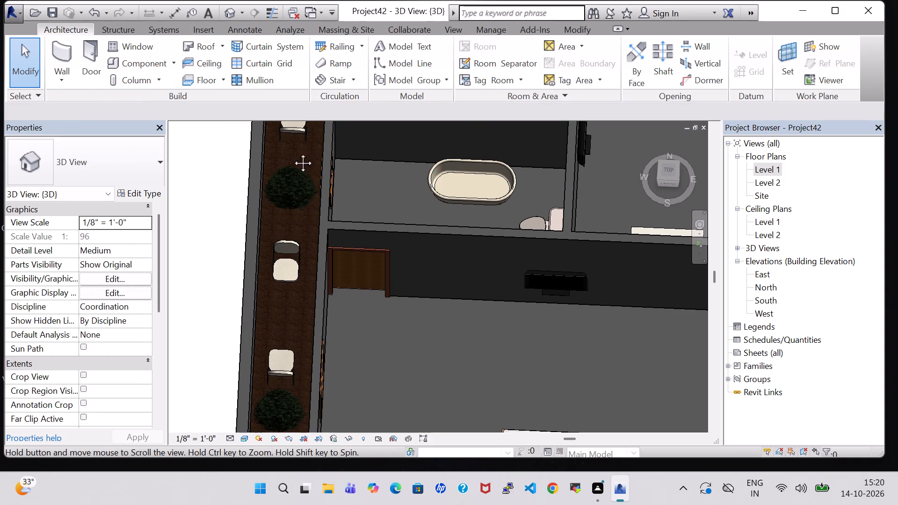
middle_drag(292, 152, 297, 346)
middle_drag(299, 261, 316, 439)
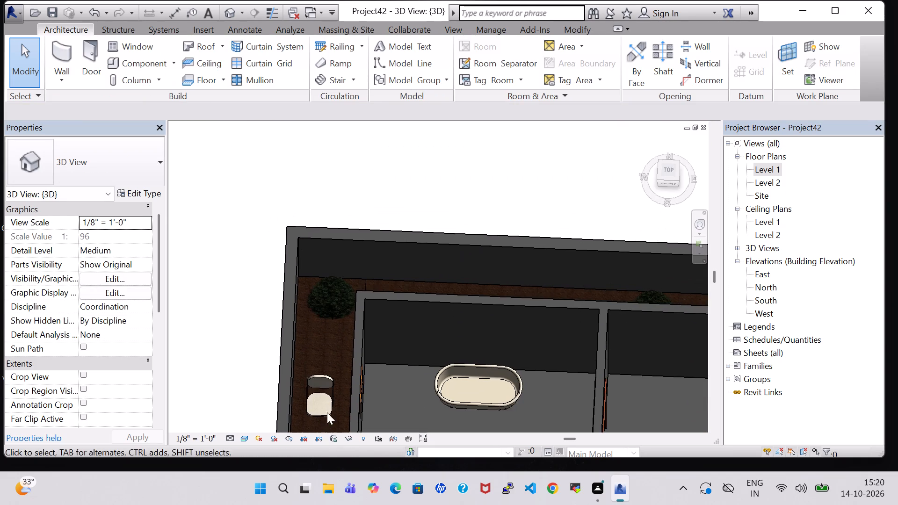
shift+middle_drag(487, 170, 487, 170)
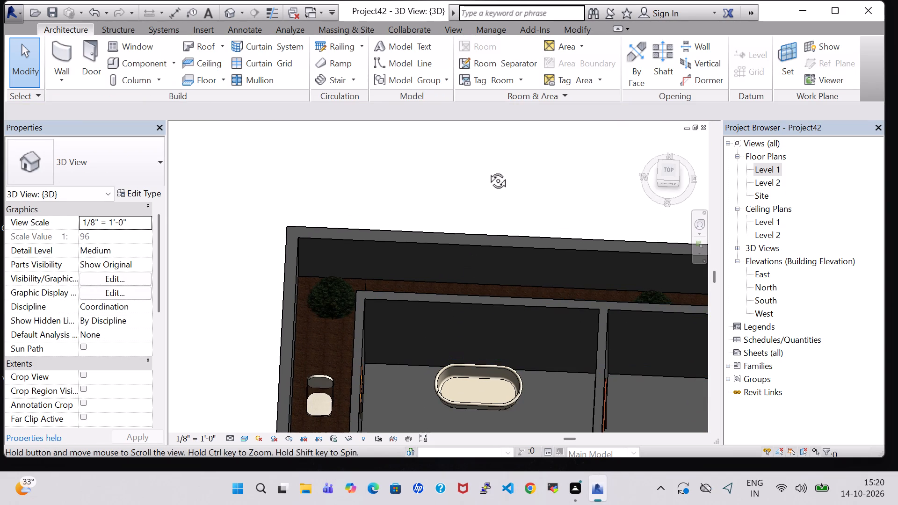
shift+middle_drag(487, 170, 482, 241)
middle_drag(581, 247, 354, 253)
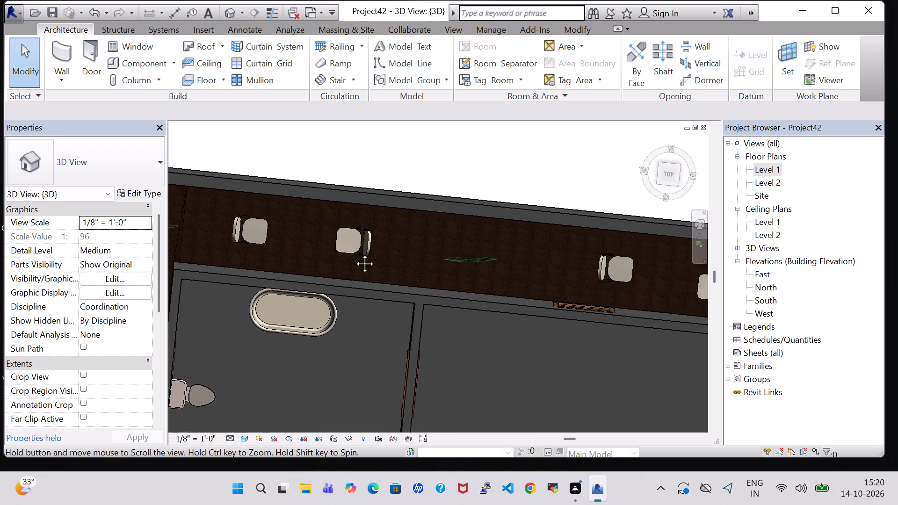
middle_drag(354, 253, 325, 256)
click(656, 283)
key(Up)
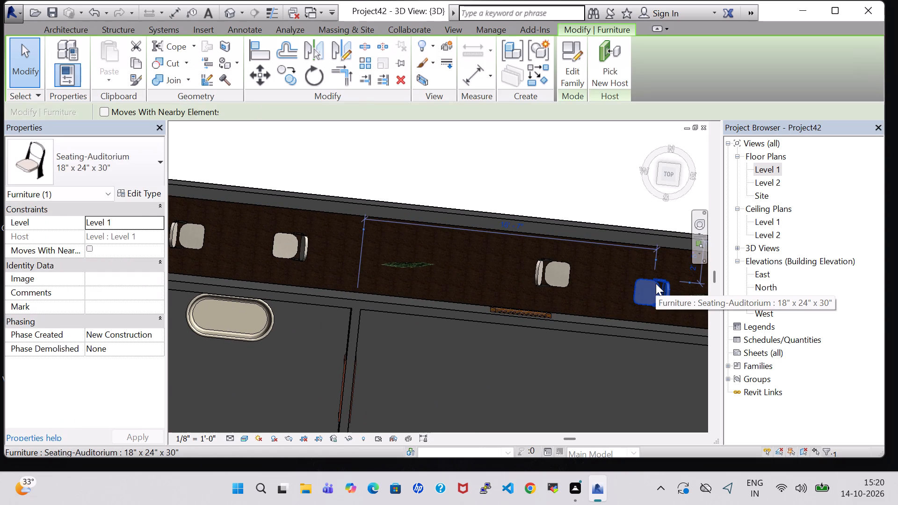
key(Up)
click(597, 286)
Edit the north strip's garden surface and add a point at elevation 0' 0" against the inner wall to close its eastern end gap.
middle_drag(597, 286, 429, 282)
scroll(431, 278, down, 2)
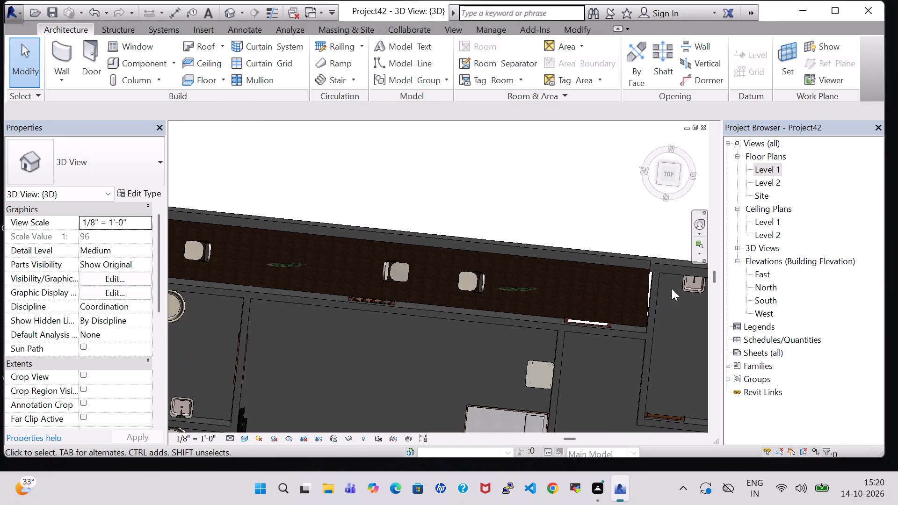
scroll(636, 285, up, 5)
click(657, 288)
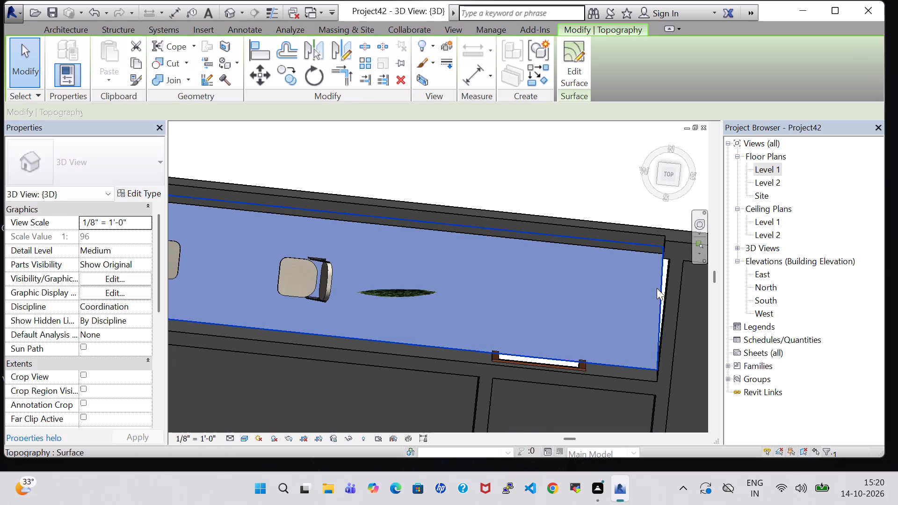
click(572, 53)
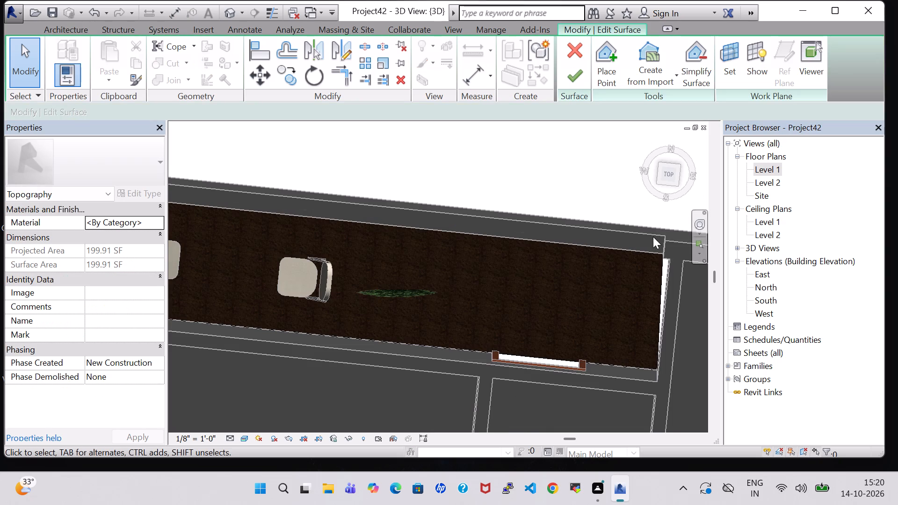
click(595, 56)
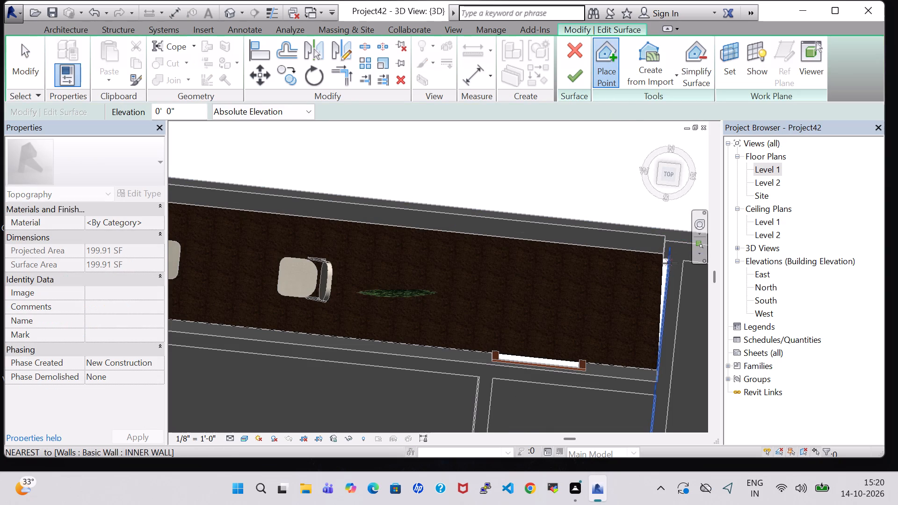
click(670, 262)
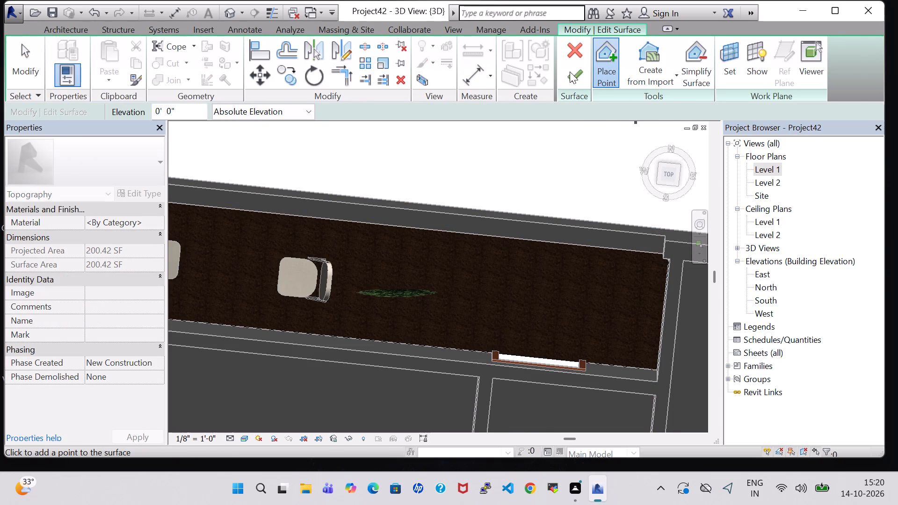
click(574, 74)
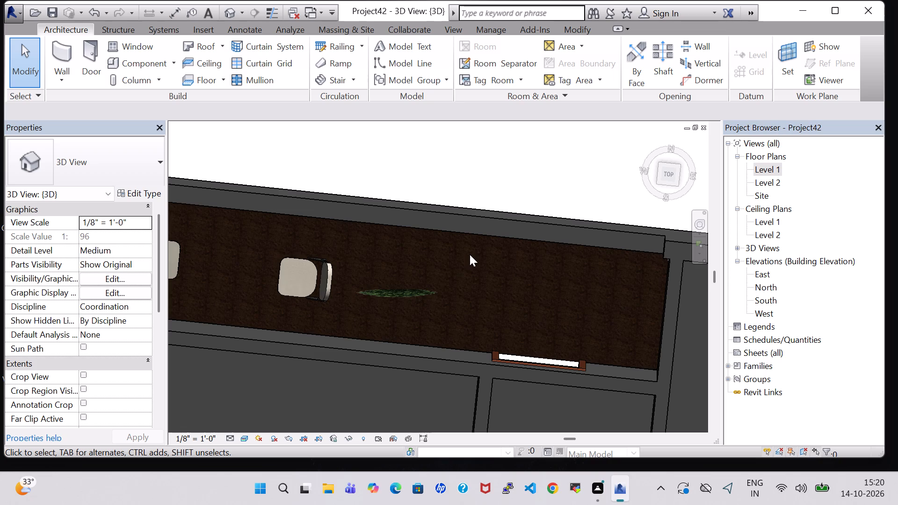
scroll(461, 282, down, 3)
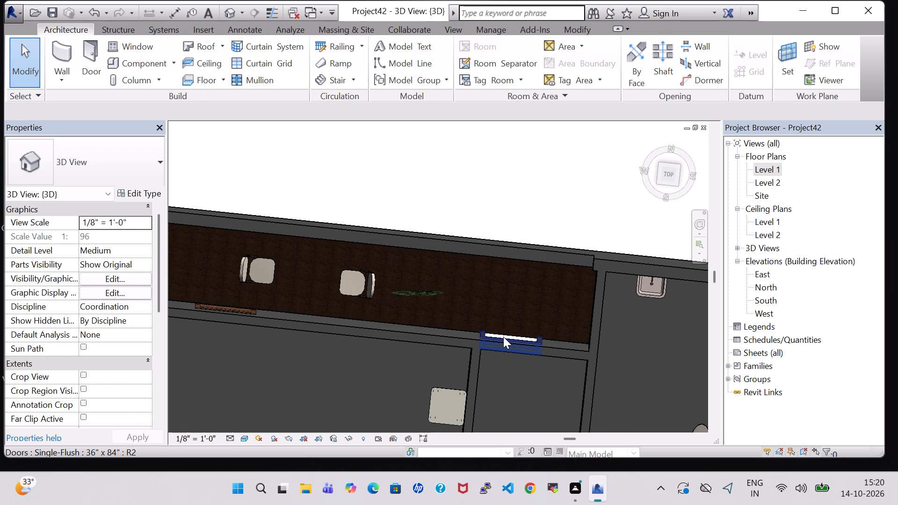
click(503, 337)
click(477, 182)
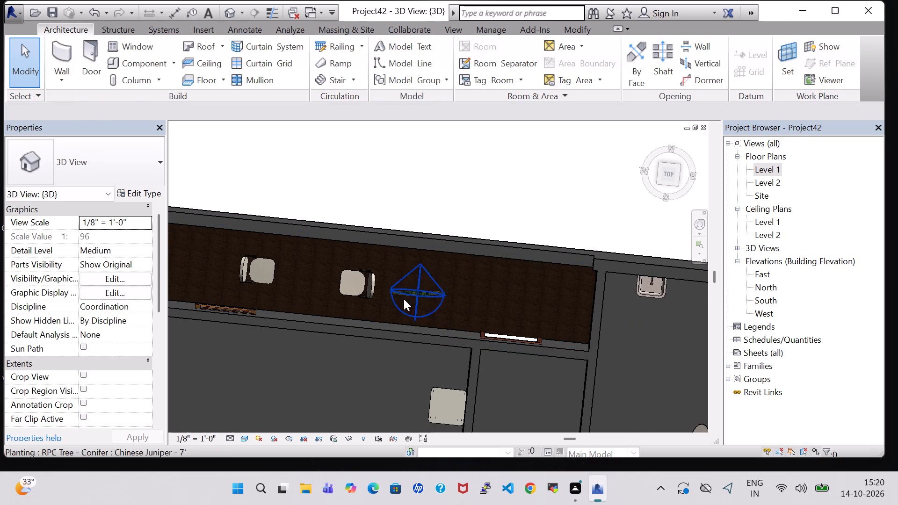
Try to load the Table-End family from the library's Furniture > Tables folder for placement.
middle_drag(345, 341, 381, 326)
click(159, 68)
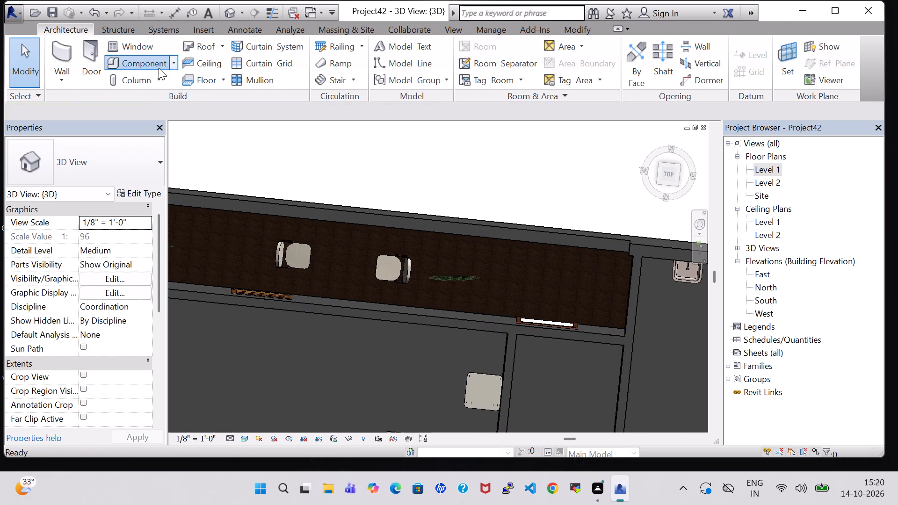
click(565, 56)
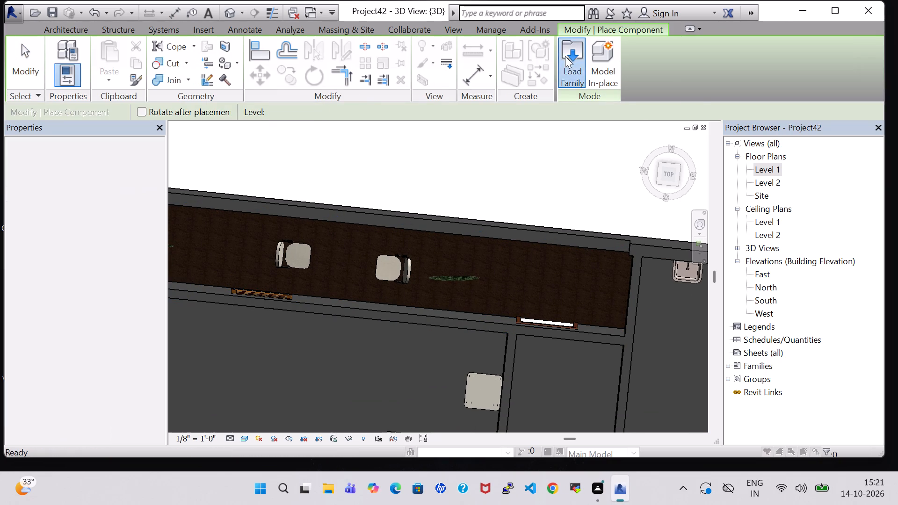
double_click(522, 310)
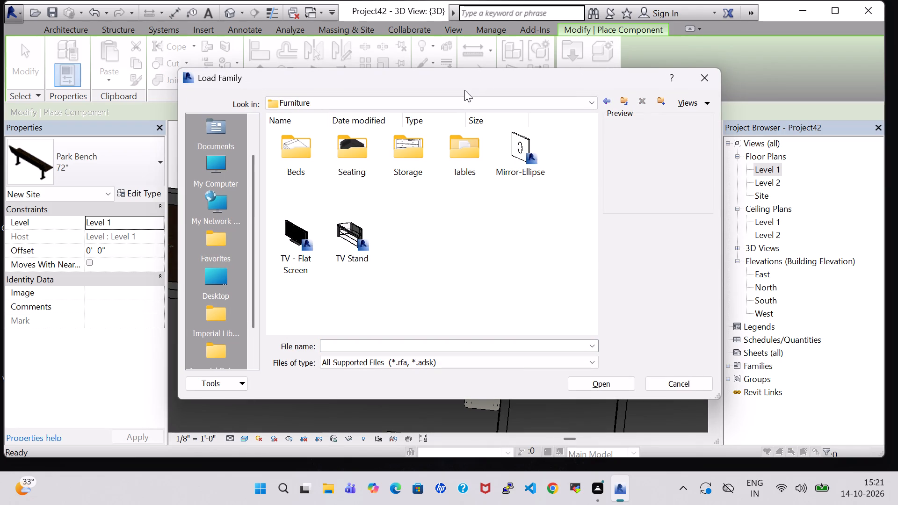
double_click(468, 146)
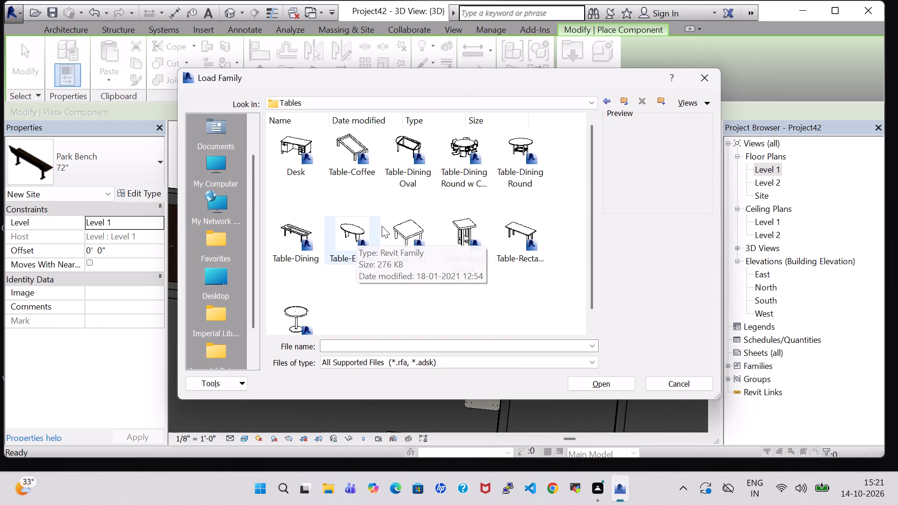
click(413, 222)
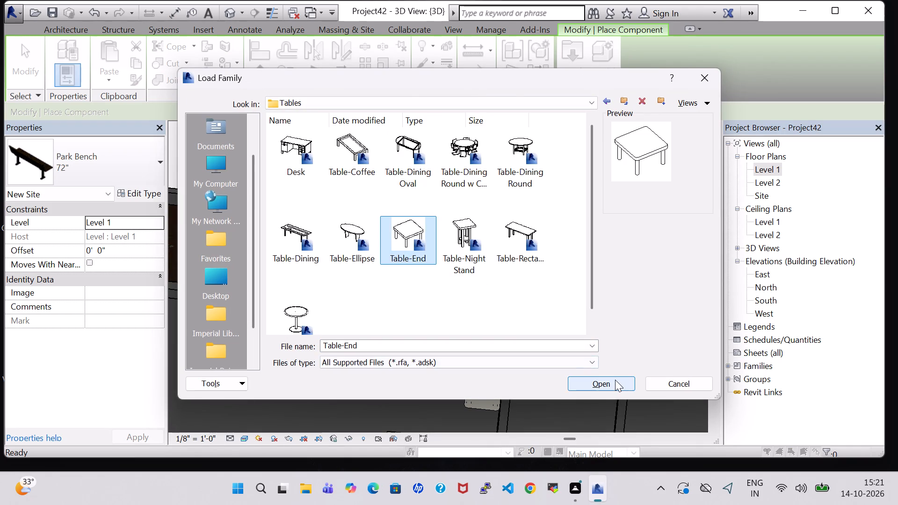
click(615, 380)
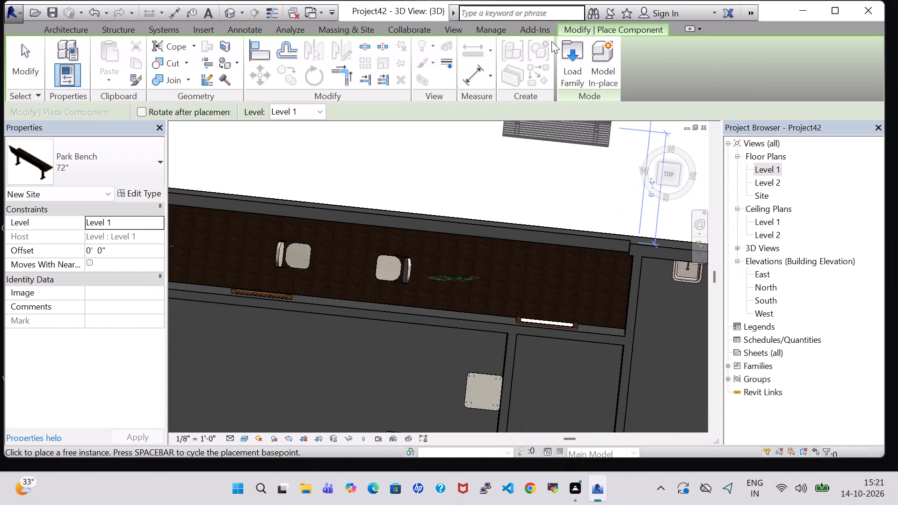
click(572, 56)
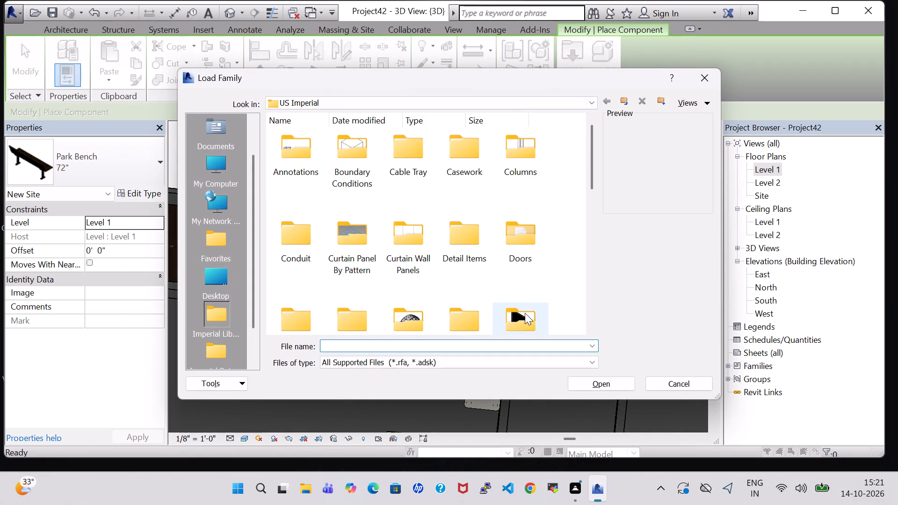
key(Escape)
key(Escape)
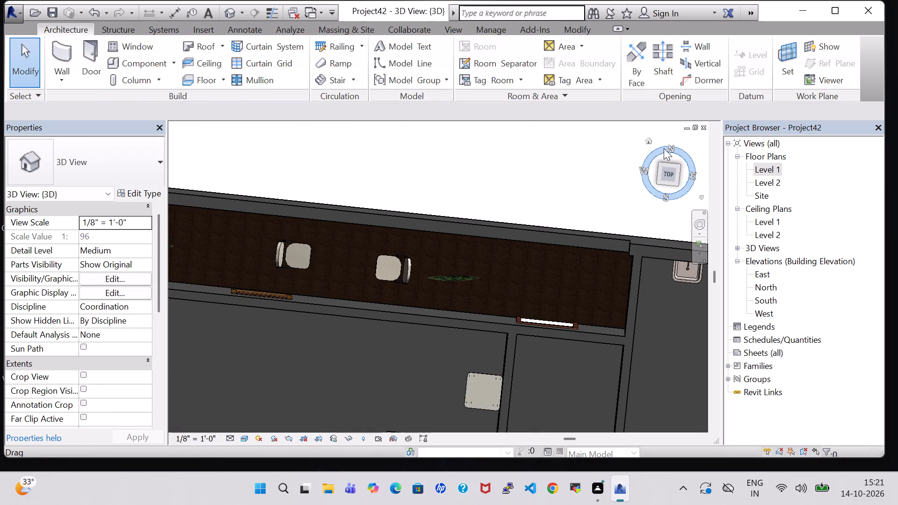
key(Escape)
Create similar 24" x 24" Table-End tables from the bedside one, placing one between the chairs of each of the north strip's two pairs.
scroll(595, 218, down, 3)
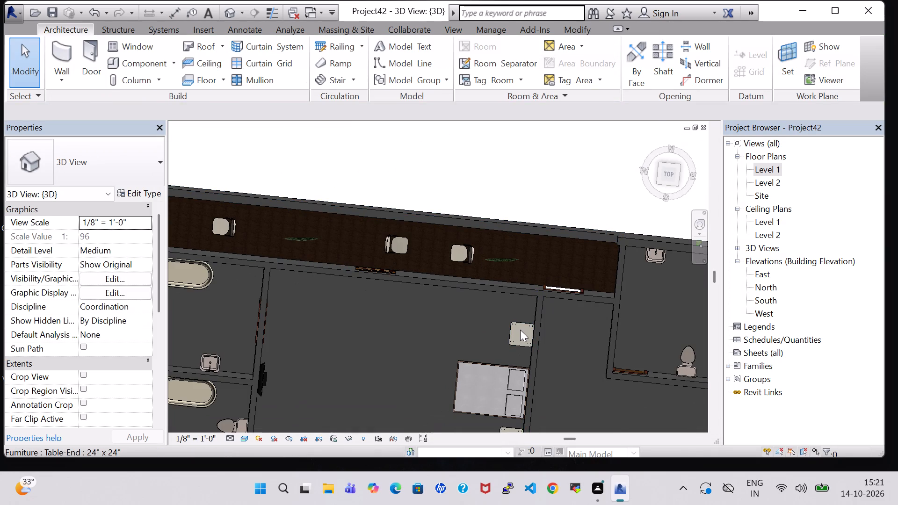
click(520, 330)
right_click(520, 330)
click(495, 325)
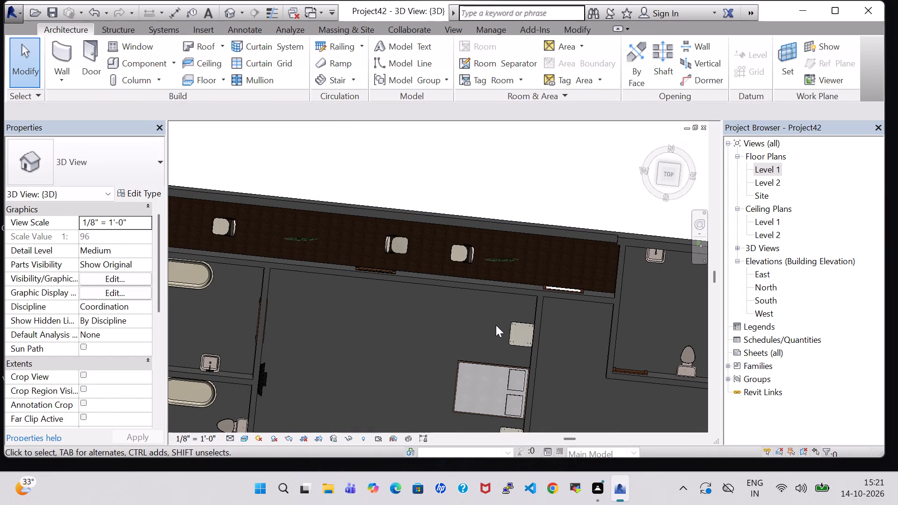
click(508, 328)
right_click(517, 332)
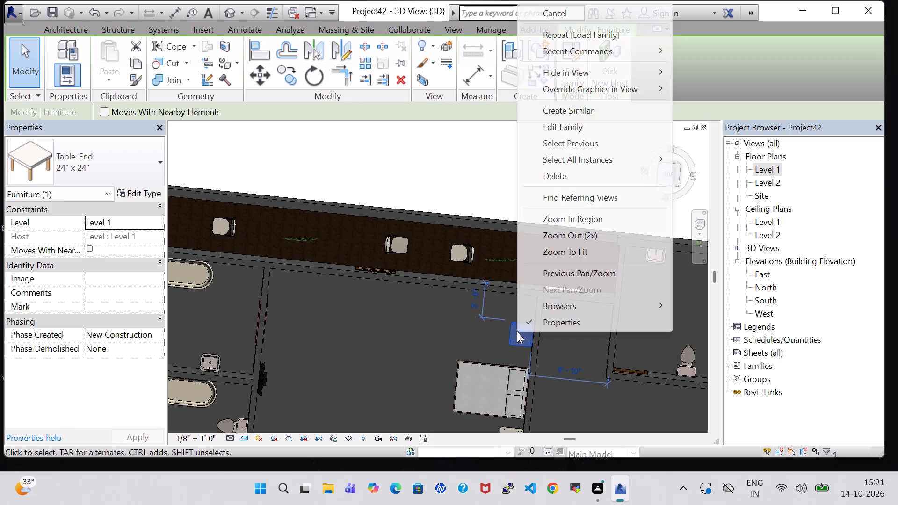
click(568, 108)
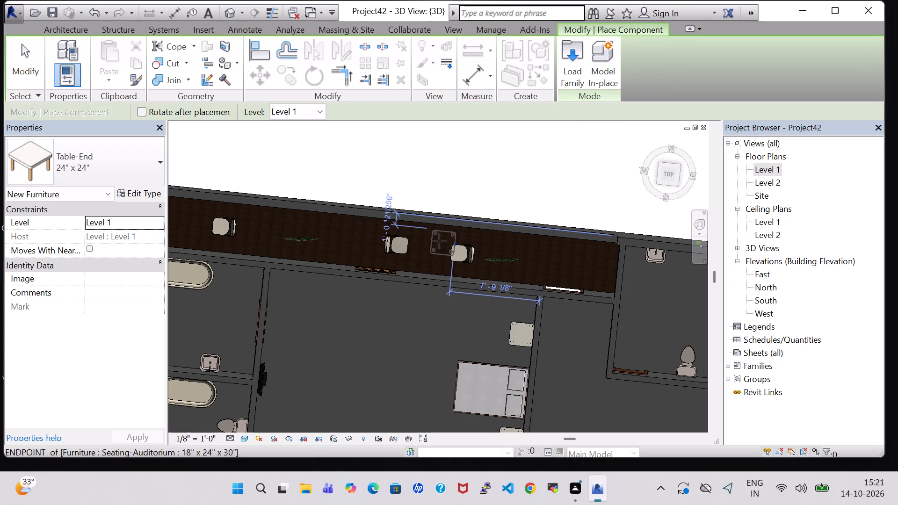
scroll(431, 247, up, 7)
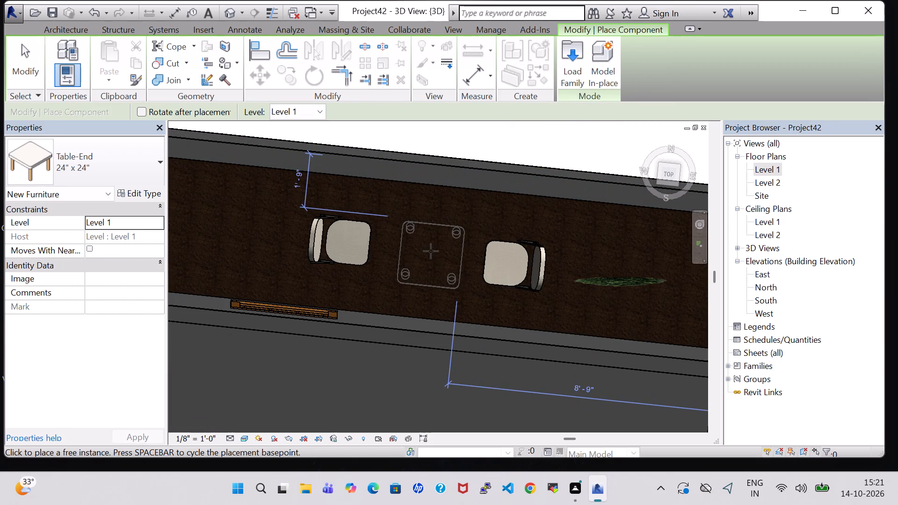
click(431, 251)
scroll(452, 251, up, 1)
middle_drag(483, 250, 536, 250)
scroll(346, 234, down, 6)
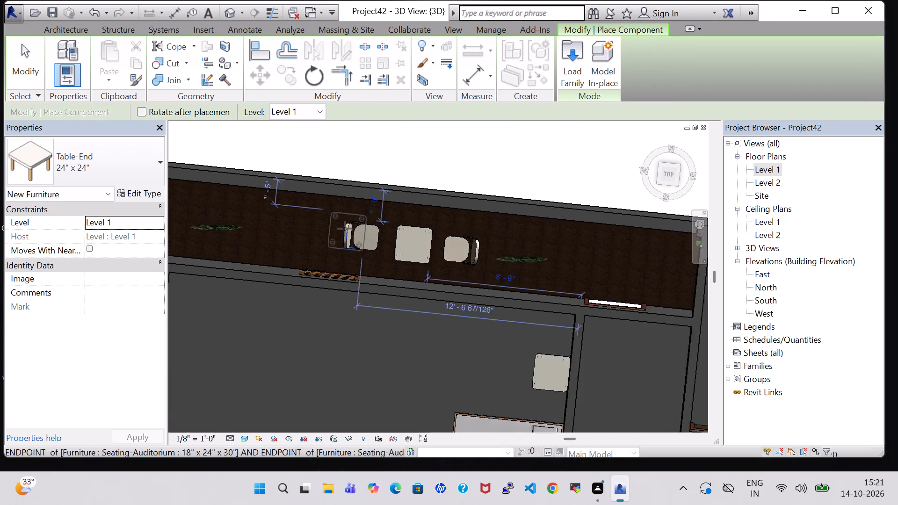
middle_drag(340, 222, 502, 240)
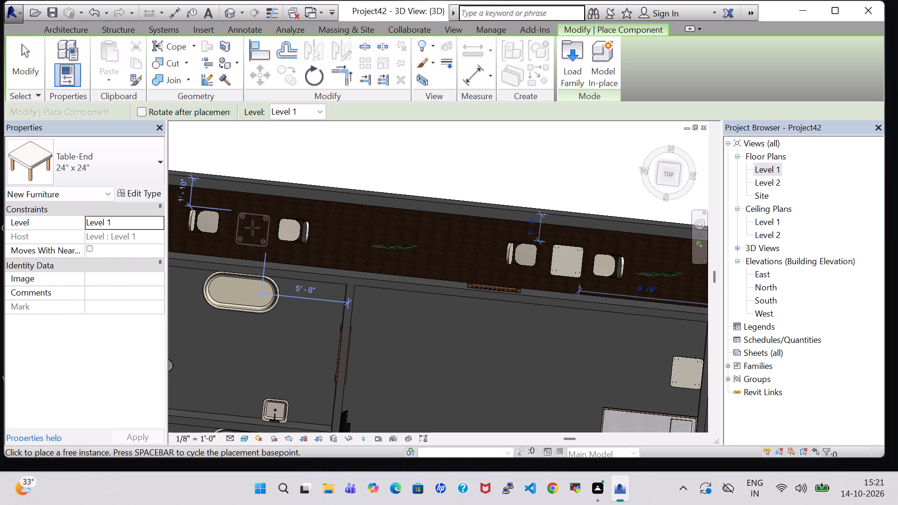
click(248, 227)
Place a 24" x 24" Table-End between the facing chairs of each of the three pairs along the west strip.
middle_drag(248, 227, 662, 241)
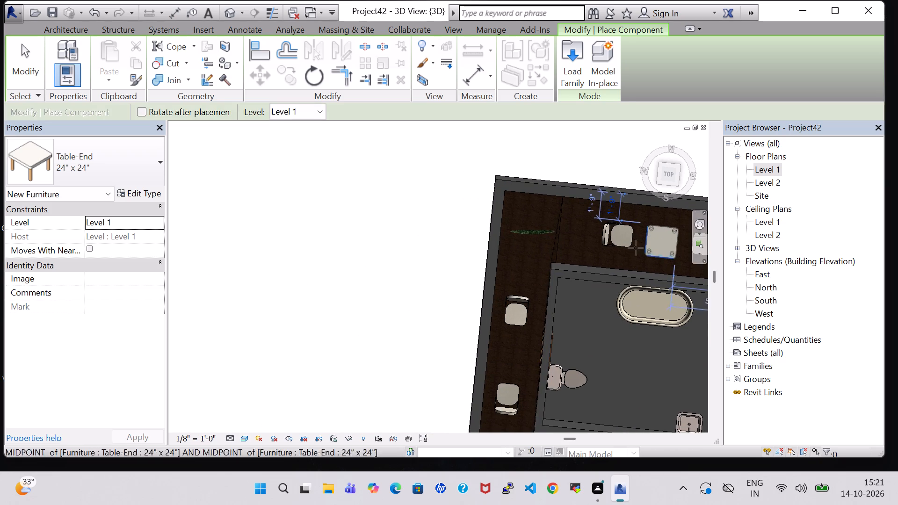
click(516, 352)
middle_drag(516, 352, 550, 149)
scroll(519, 278, up, 1)
middle_drag(520, 380, 549, 88)
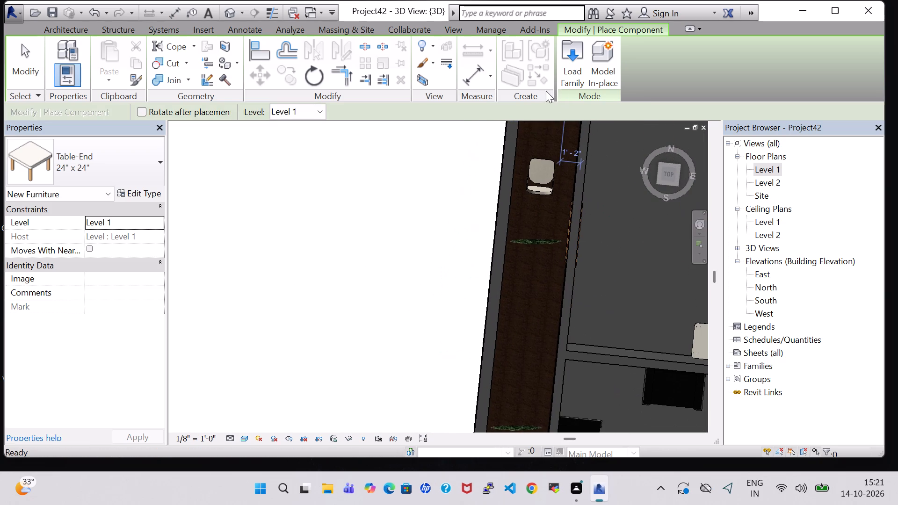
middle_drag(547, 126, 545, 224)
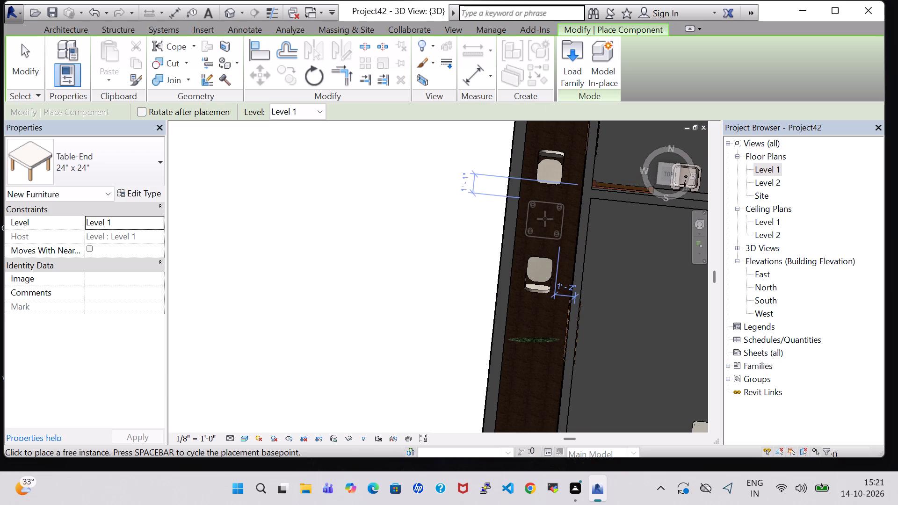
click(545, 219)
middle_drag(547, 219, 573, 53)
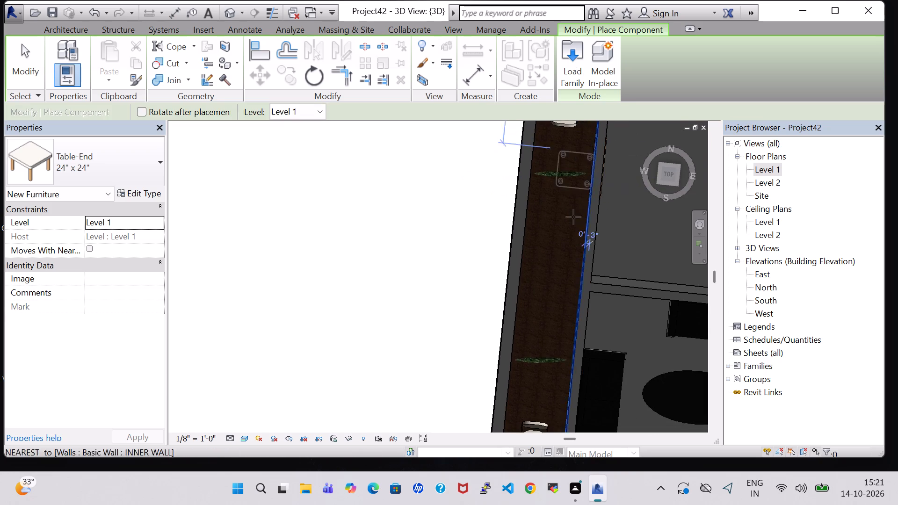
middle_drag(558, 324, 569, 151)
scroll(558, 324, up, 1)
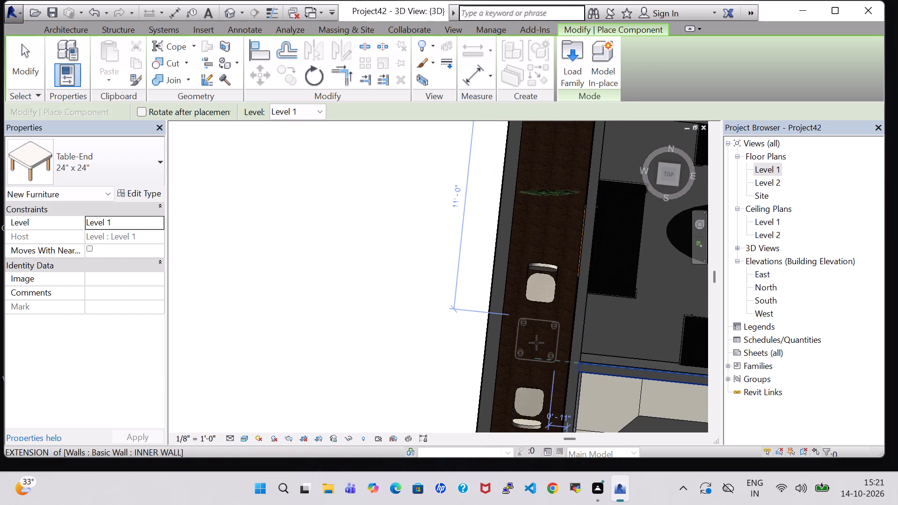
click(536, 343)
scroll(536, 343, down, 2)
middle_drag(536, 342, 566, 176)
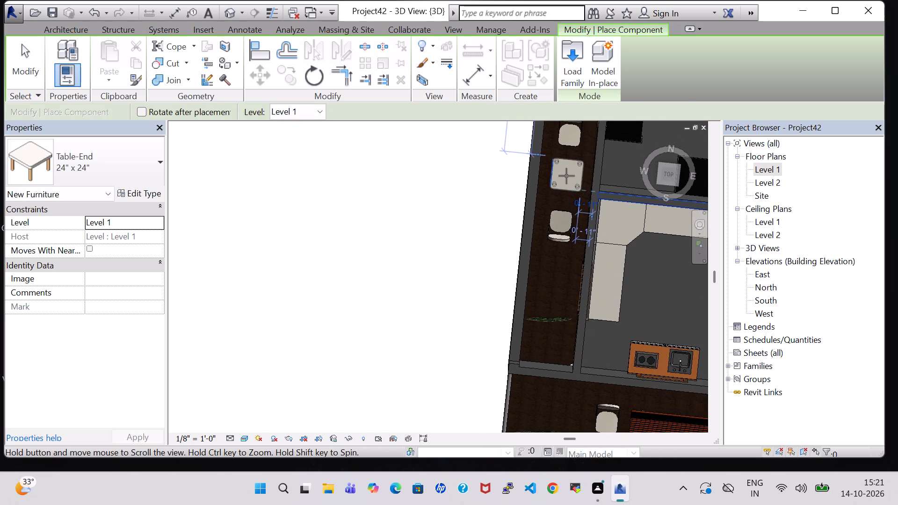
scroll(579, 291, down, 3)
key(Escape)
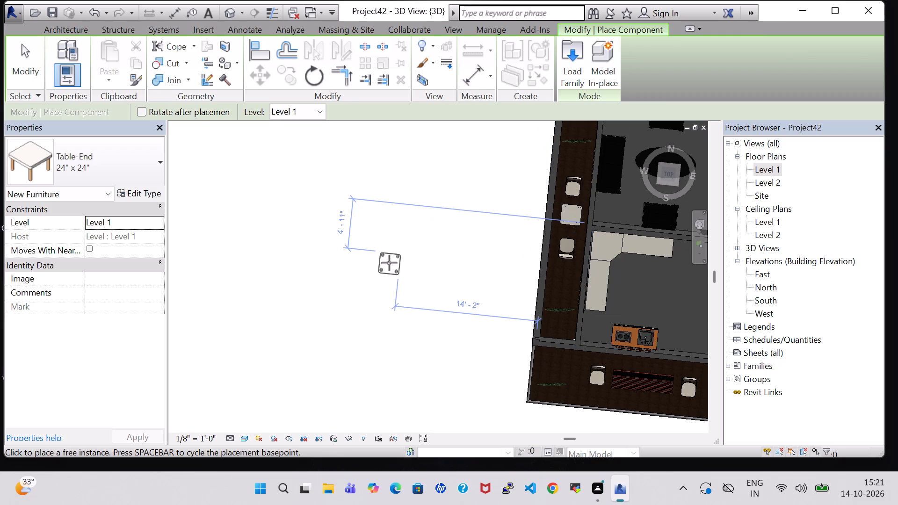
key(Escape)
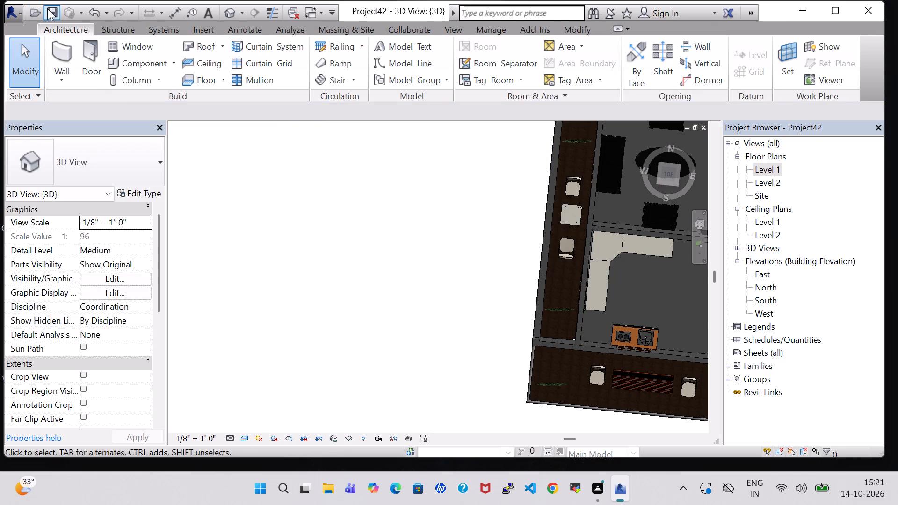
Save the project.
click(51, 9)
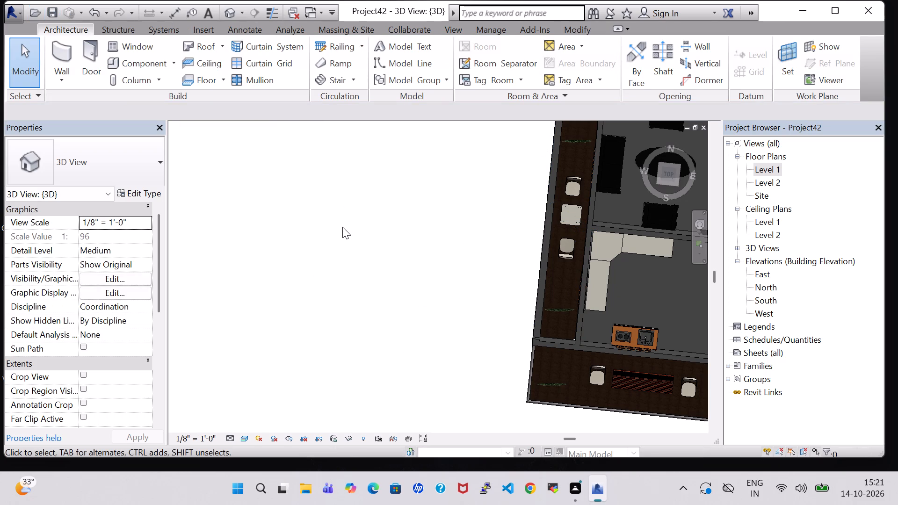
Examine the furnished west and south varandha strips from above, the front and the southwest corner.
shift+middle_drag(363, 318, 356, 241)
shift+middle_drag(387, 258, 428, 285)
middle_drag(529, 339, 345, 304)
scroll(523, 338, up, 1)
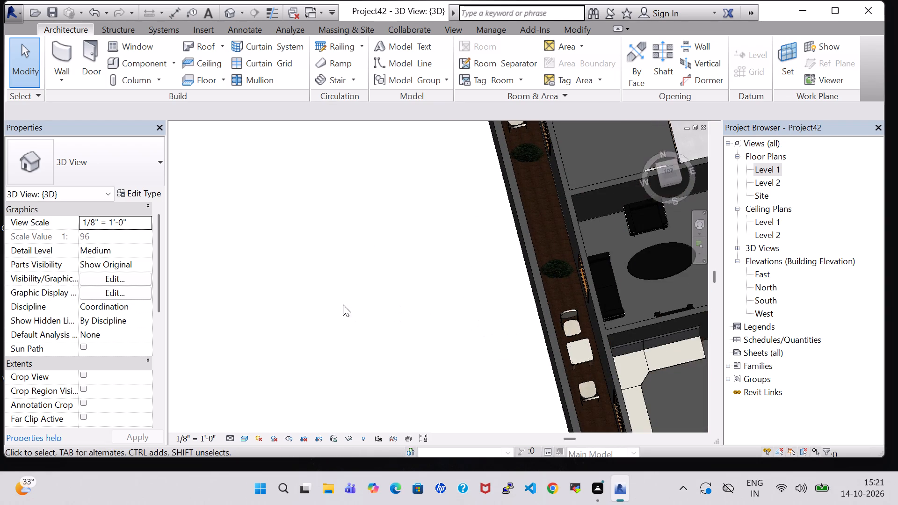
middle_drag(500, 294, 419, 254)
shift+middle_drag(313, 361, 296, 263)
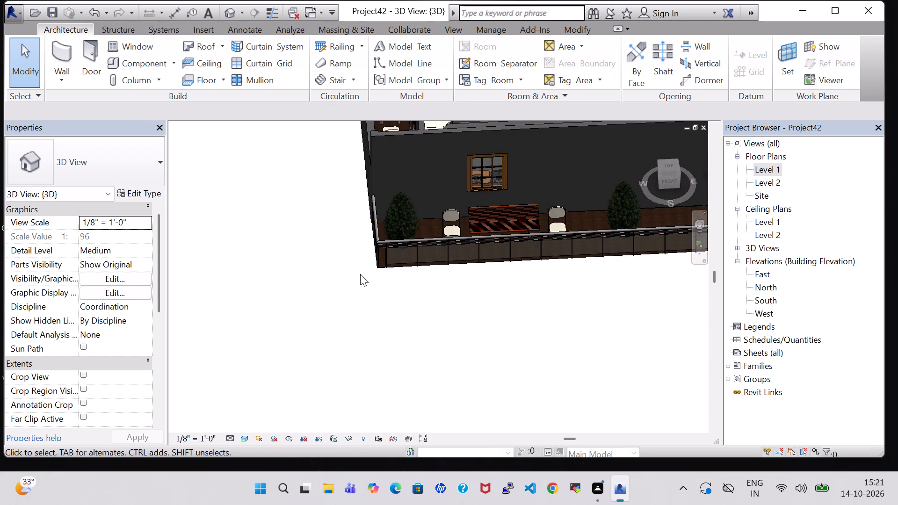
shift+middle_drag(609, 284, 573, 305)
shift+scroll(609, 284, up, 1)
middle_drag(429, 299, 507, 278)
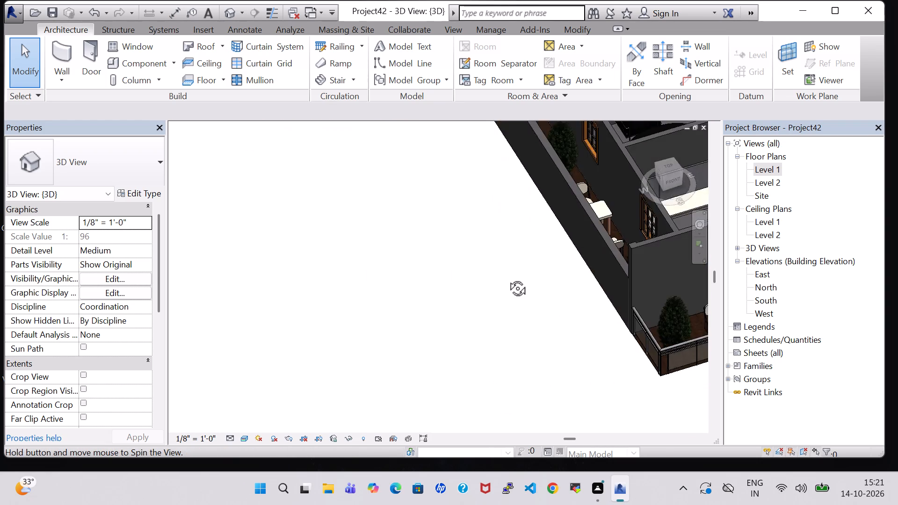
Shorten the INNER WALL south of the kitchen so its west end stops at the kitchen's west wall, opening the west varandha onto the south one.
middle_drag(507, 278, 503, 247)
middle_drag(502, 247, 446, 278)
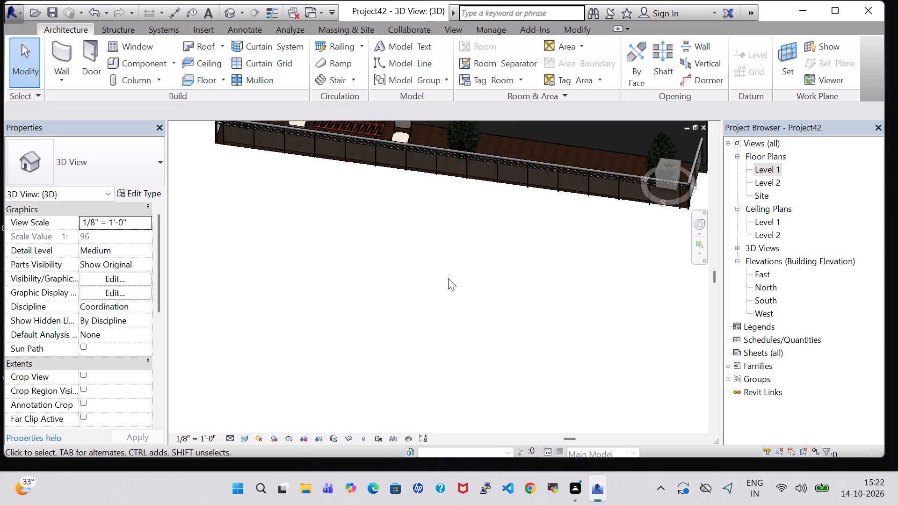
middle_drag(450, 278, 461, 341)
shift+scroll(450, 278, up, 1)
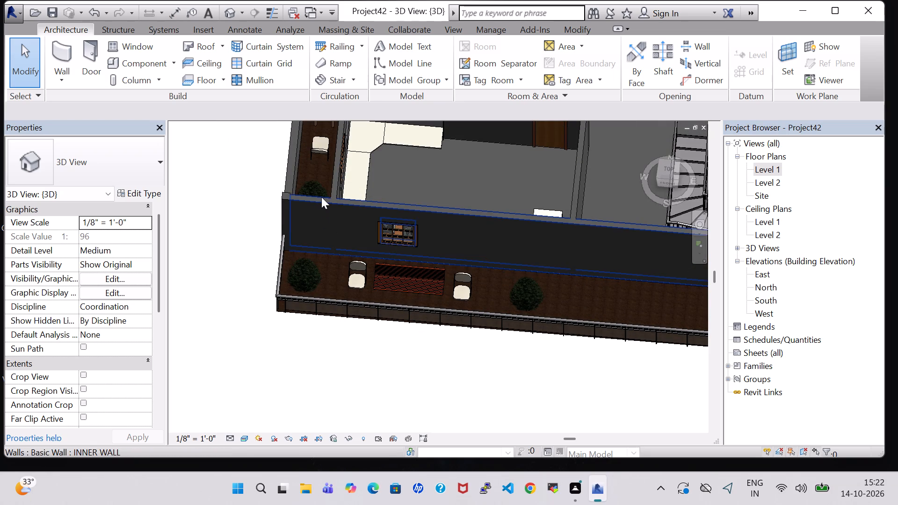
click(321, 197)
double_click(776, 163)
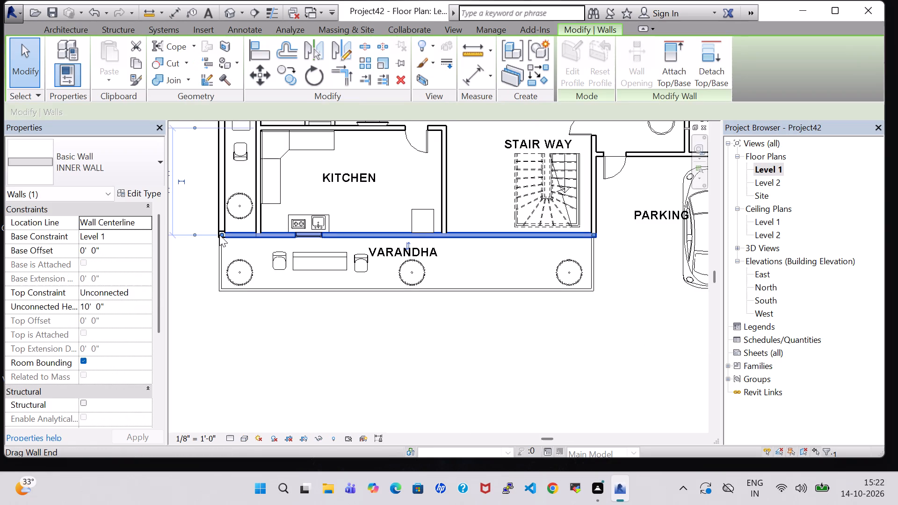
click(219, 235)
drag(221, 235, 229, 235)
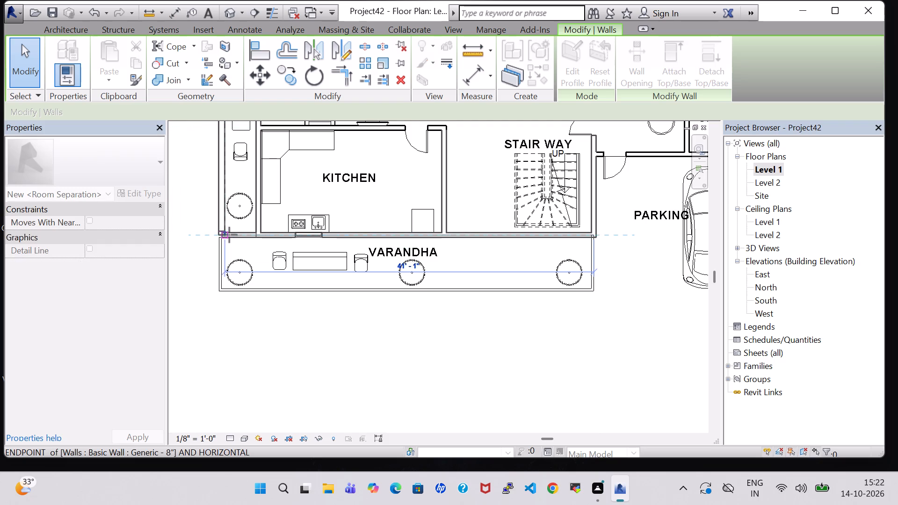
drag(229, 235, 255, 236)
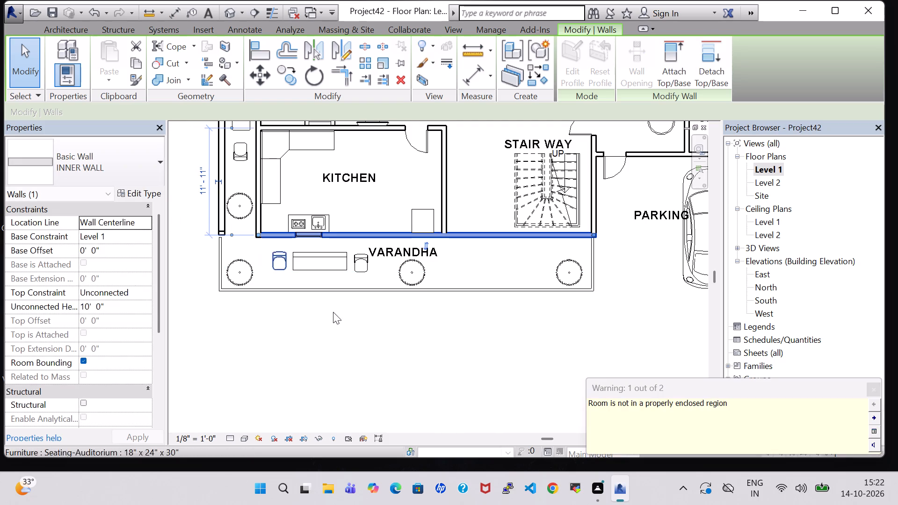
click(873, 386)
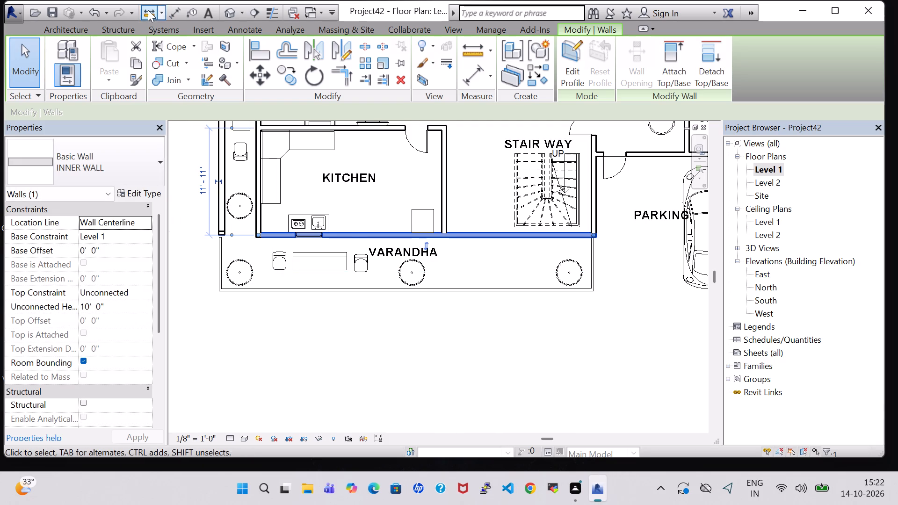
Edit the west strip's garden surface, adding points at 0' 0" elevation along its south end to close the gap to the south strip.
click(229, 18)
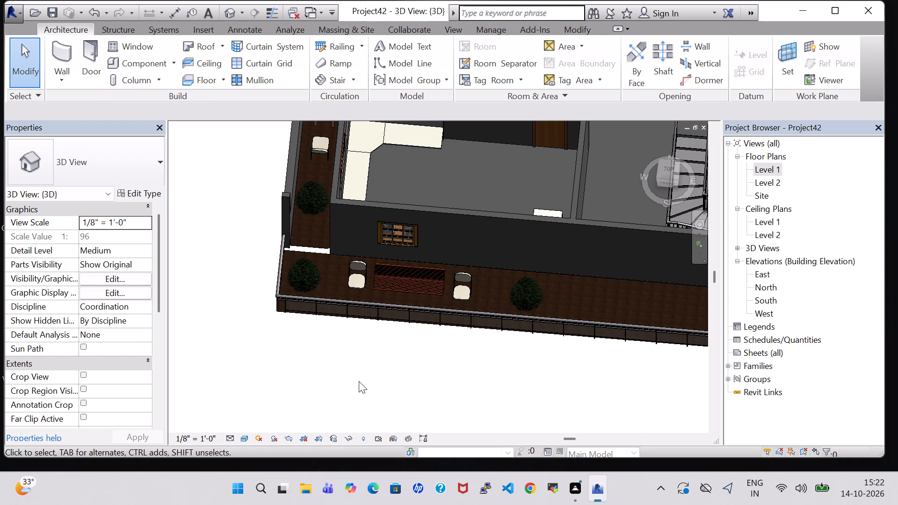
click(313, 245)
click(570, 61)
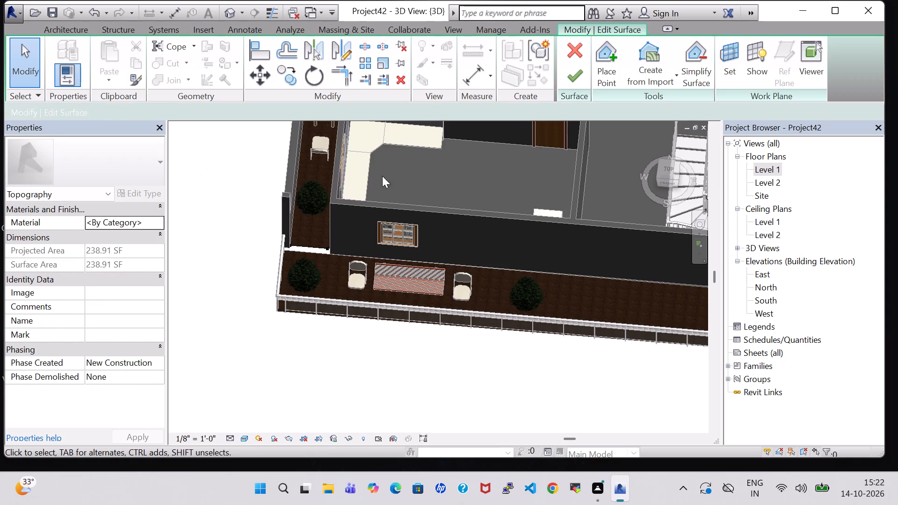
click(610, 73)
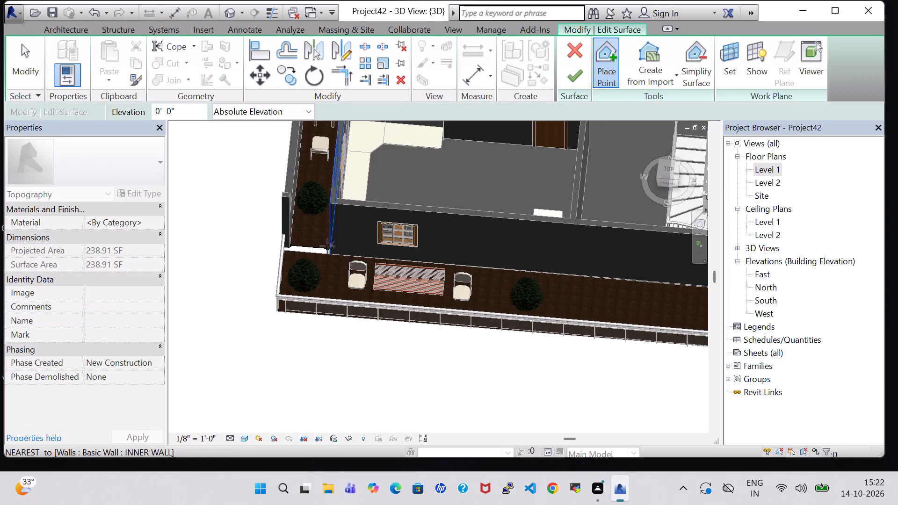
click(329, 256)
click(286, 252)
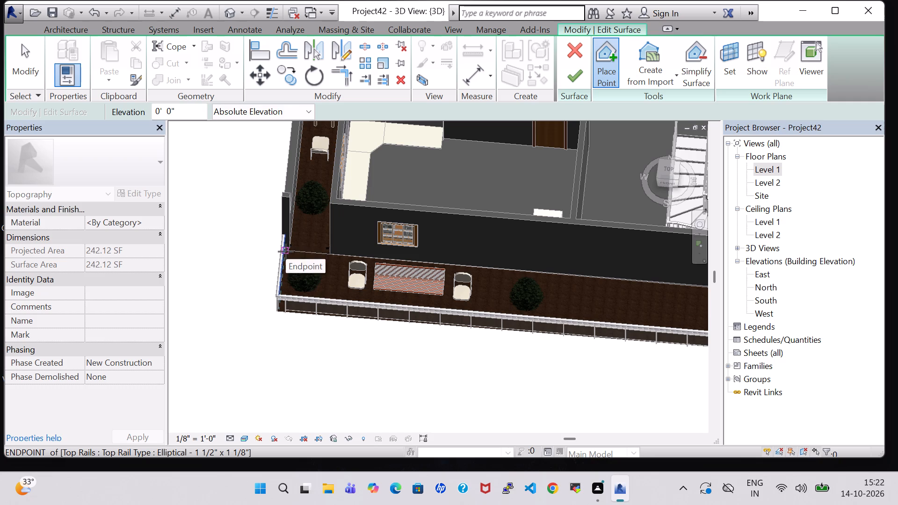
click(285, 248)
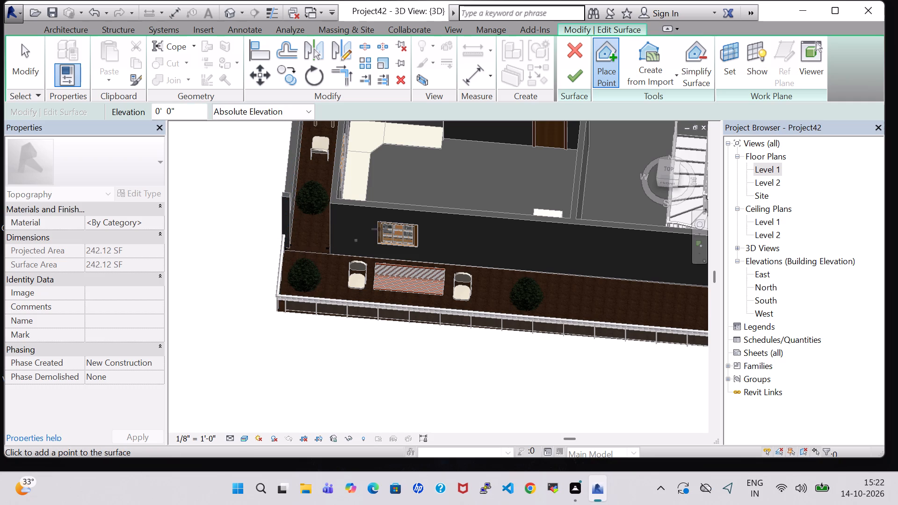
click(576, 78)
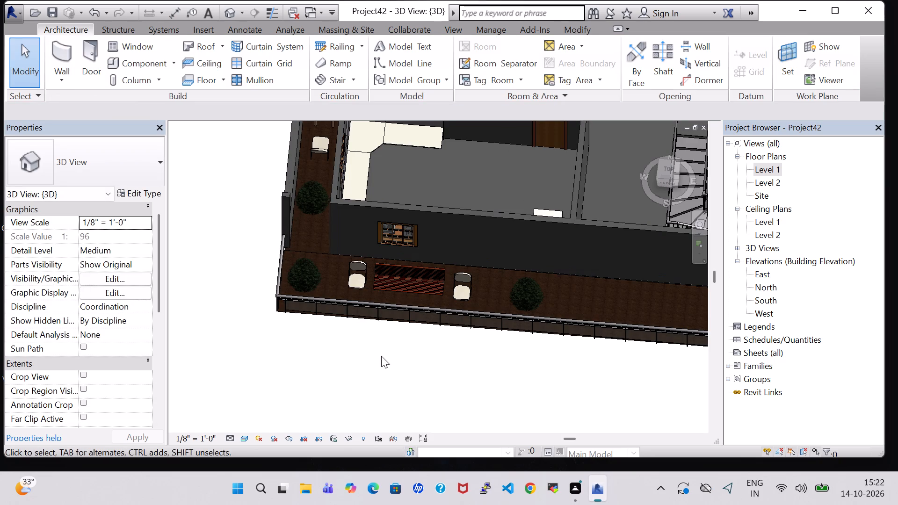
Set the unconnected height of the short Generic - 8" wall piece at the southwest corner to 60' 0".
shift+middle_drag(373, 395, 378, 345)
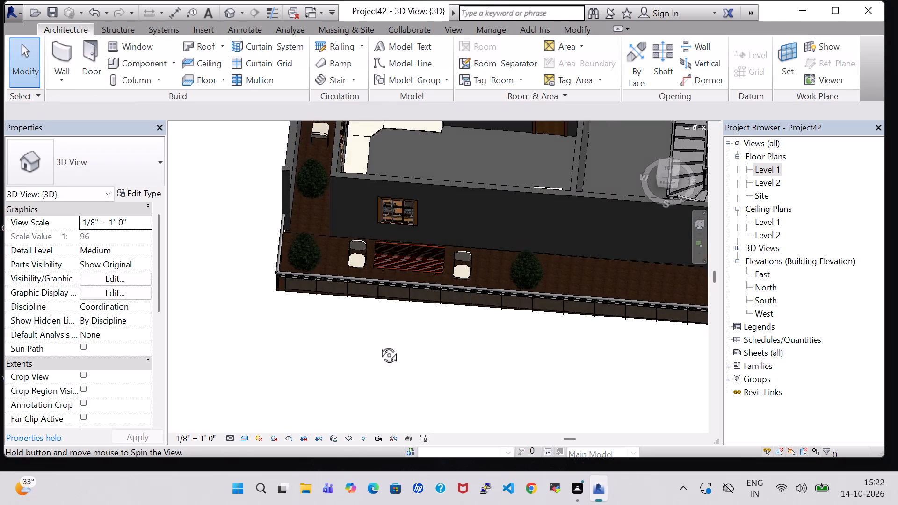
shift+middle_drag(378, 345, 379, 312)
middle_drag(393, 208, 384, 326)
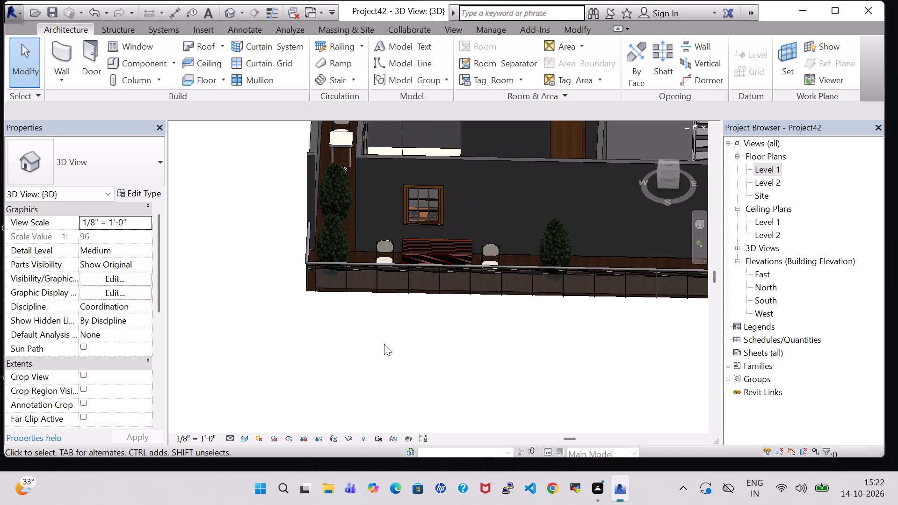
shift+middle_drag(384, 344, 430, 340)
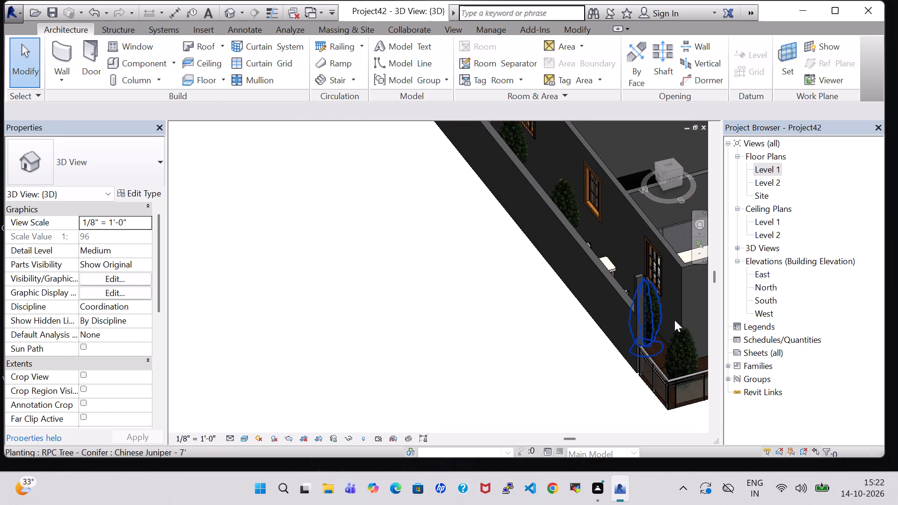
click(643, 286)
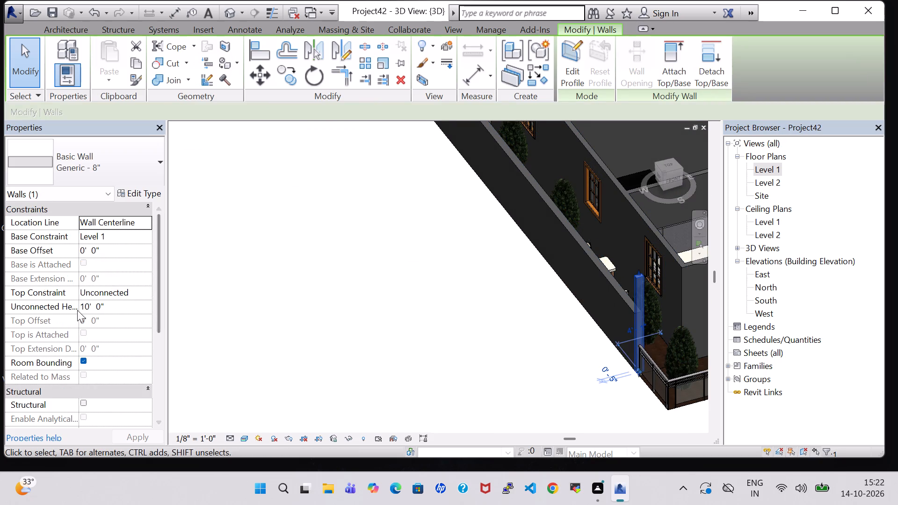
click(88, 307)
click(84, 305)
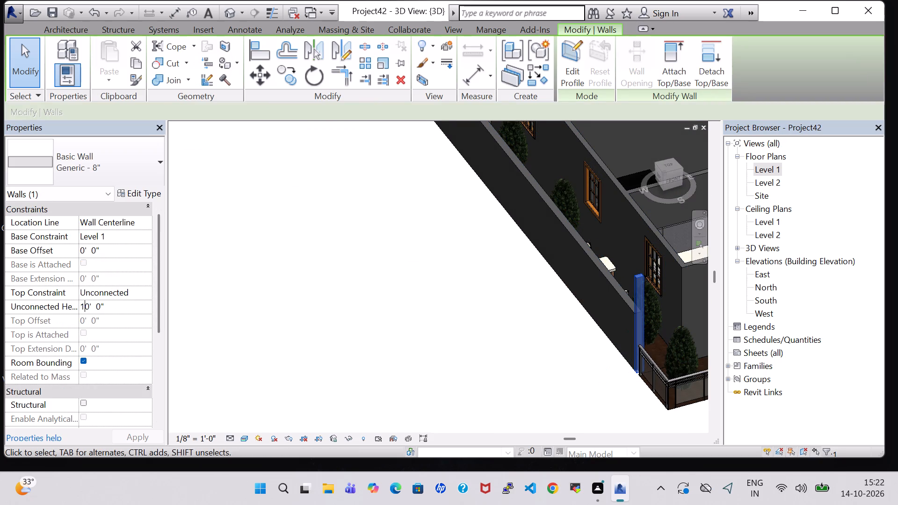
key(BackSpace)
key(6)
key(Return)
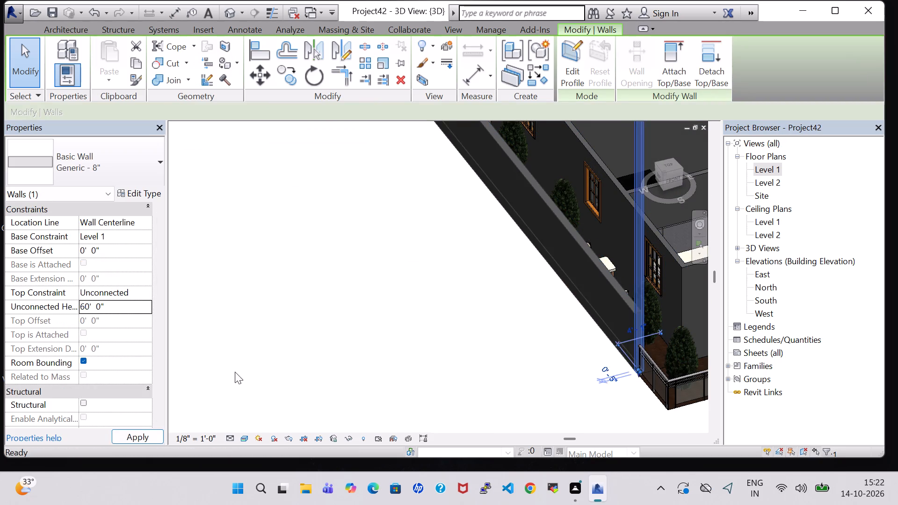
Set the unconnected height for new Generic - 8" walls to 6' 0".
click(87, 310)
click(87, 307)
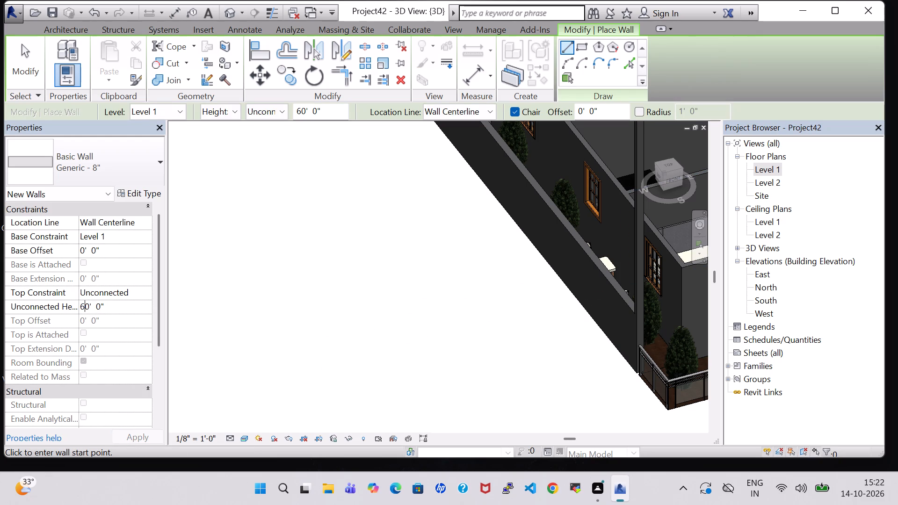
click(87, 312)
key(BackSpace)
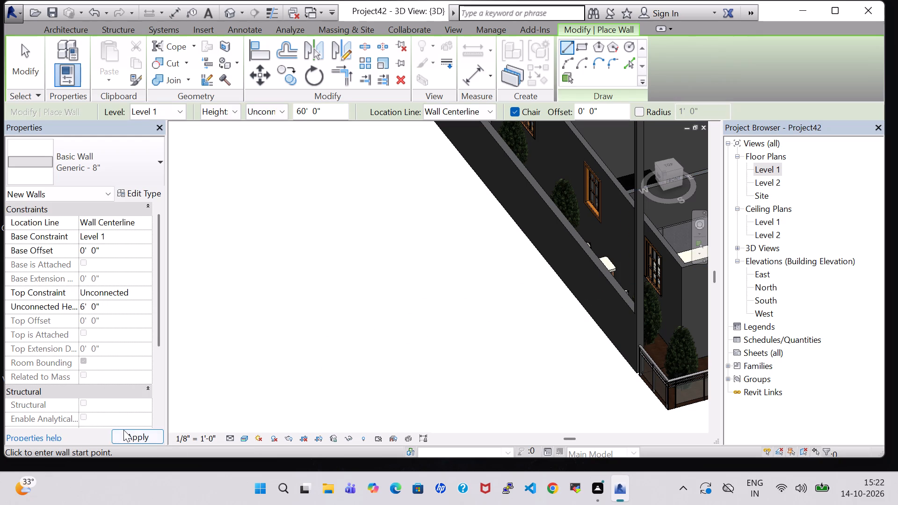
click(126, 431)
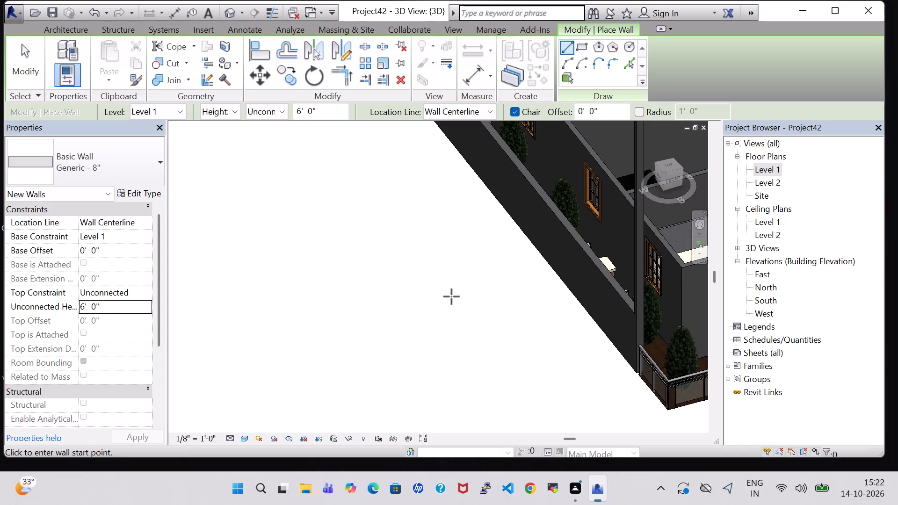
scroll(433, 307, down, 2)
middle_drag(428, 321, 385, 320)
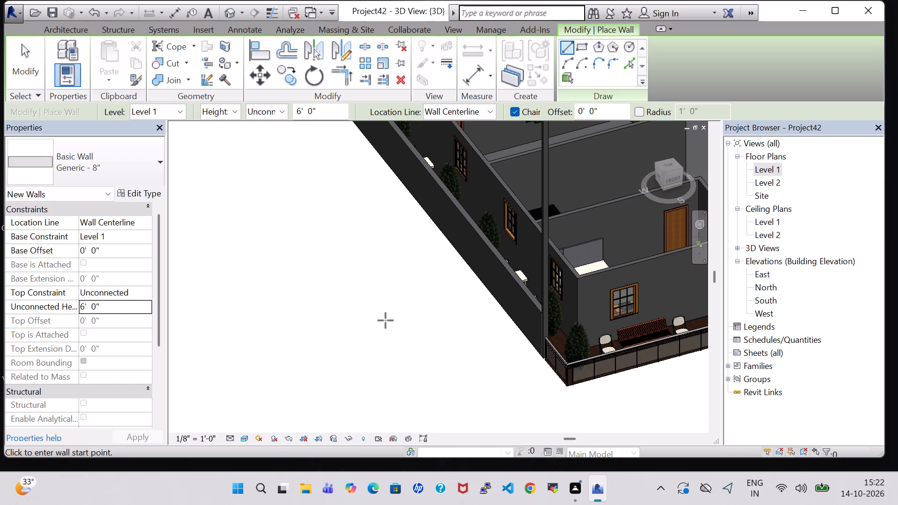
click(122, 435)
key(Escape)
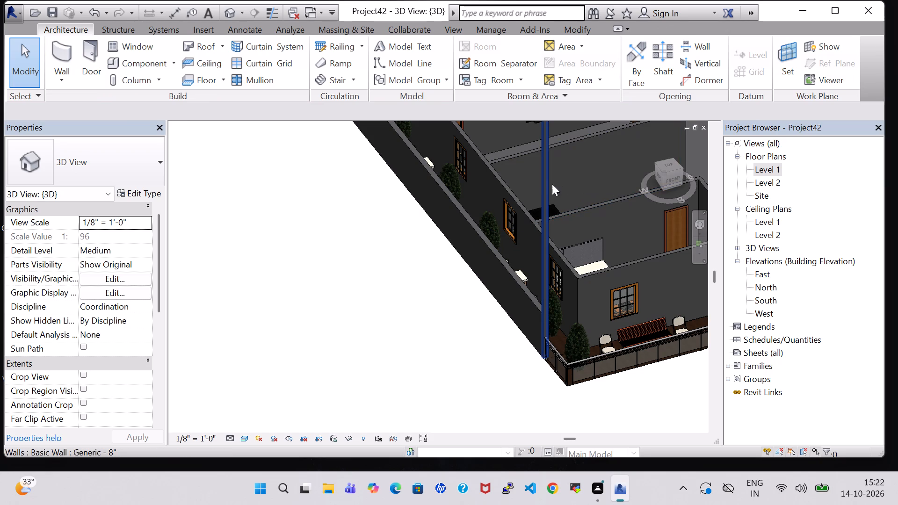
Set the unconnected height of the short Generic - 8" wall piece at the southwest corner to 6' 0".
click(545, 184)
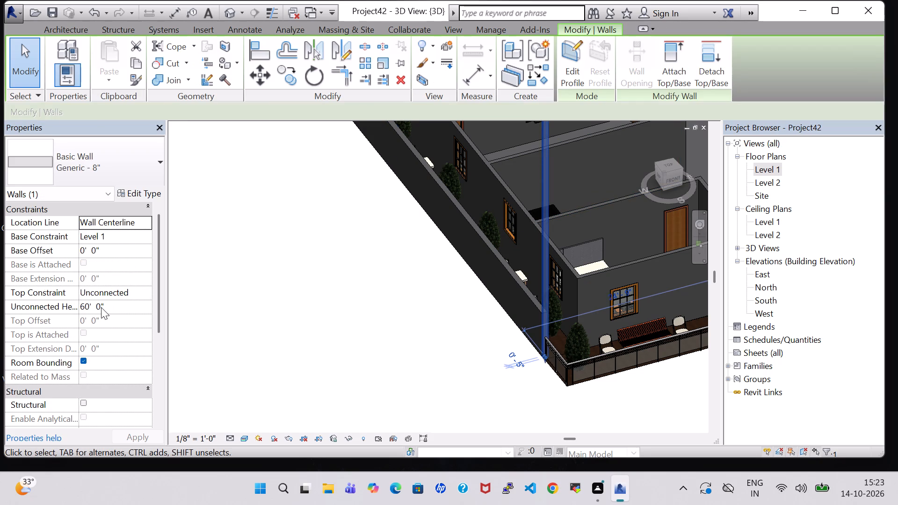
click(91, 307)
key(Left)
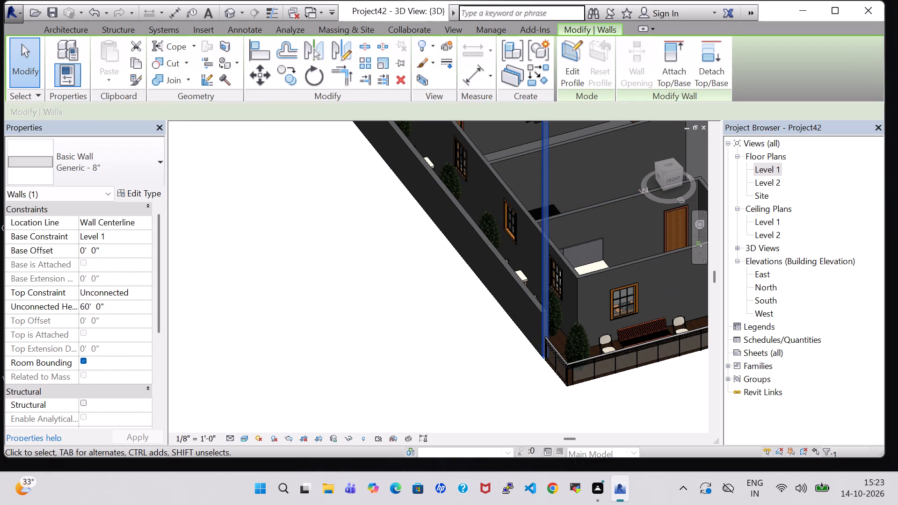
key(BackSpace)
click(137, 437)
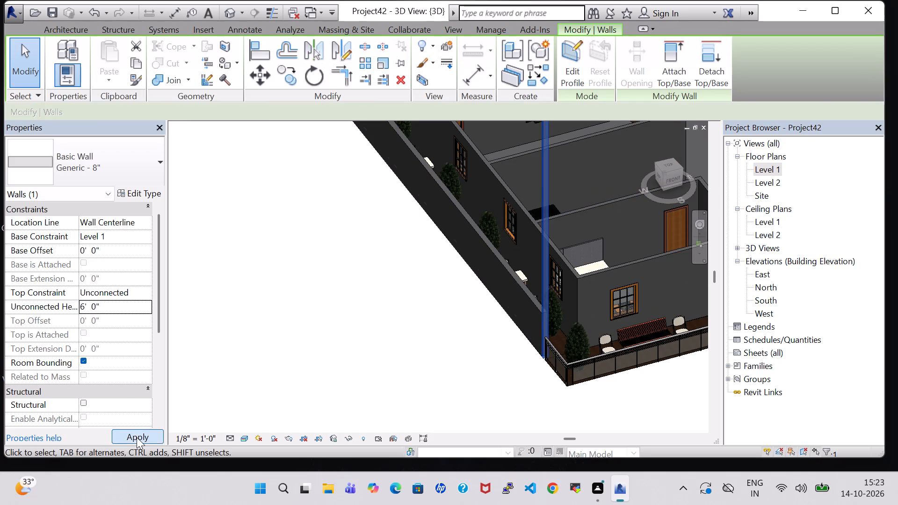
click(355, 388)
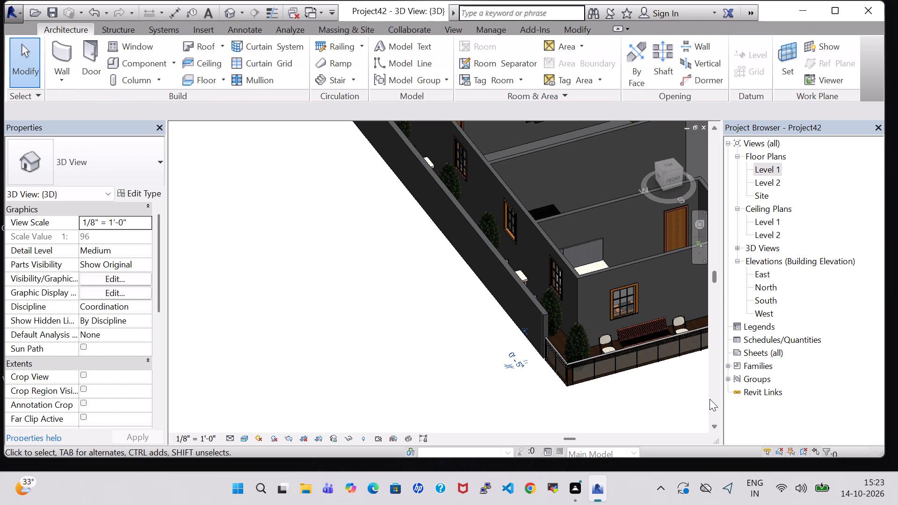
Examine the joined south and west varandha strips, the rooms beside them and the parking side of the house.
shift+middle_drag(658, 384, 610, 367)
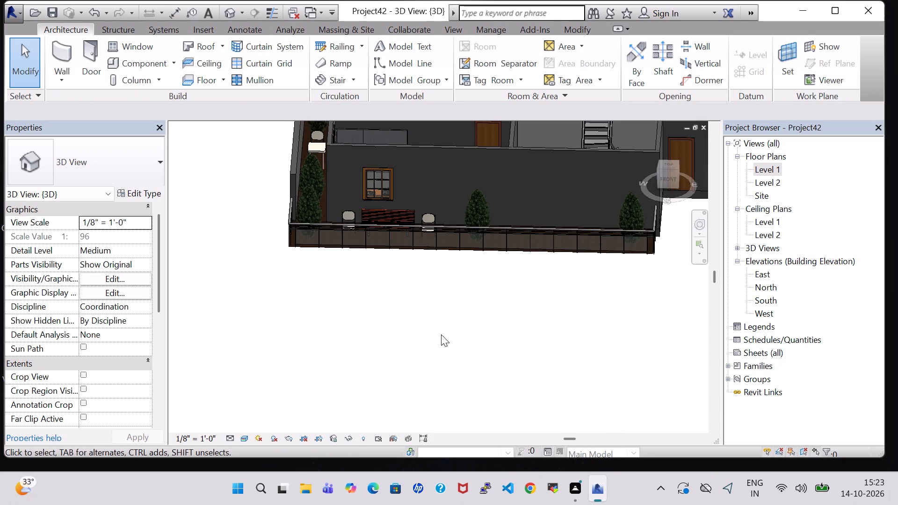
shift+middle_drag(381, 321, 383, 329)
shift+middle_drag(398, 303, 406, 363)
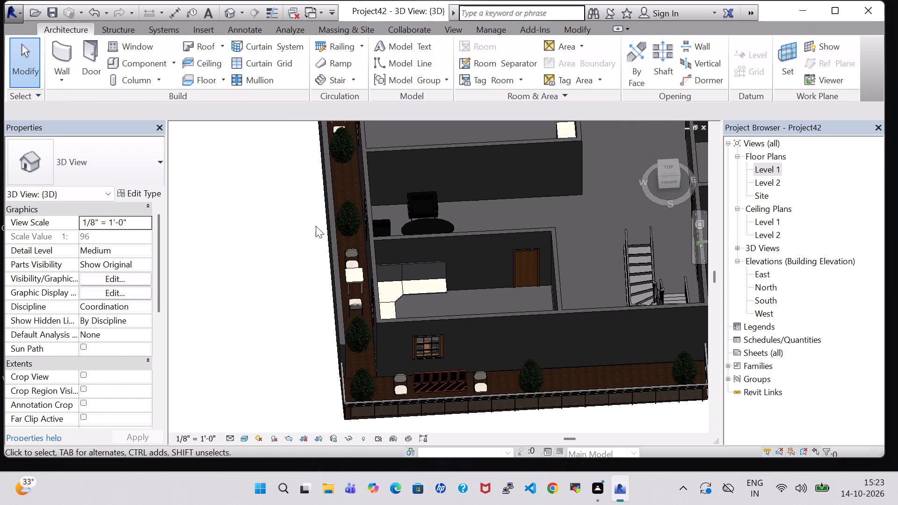
scroll(316, 224, up, 6)
middle_drag(316, 224, 317, 254)
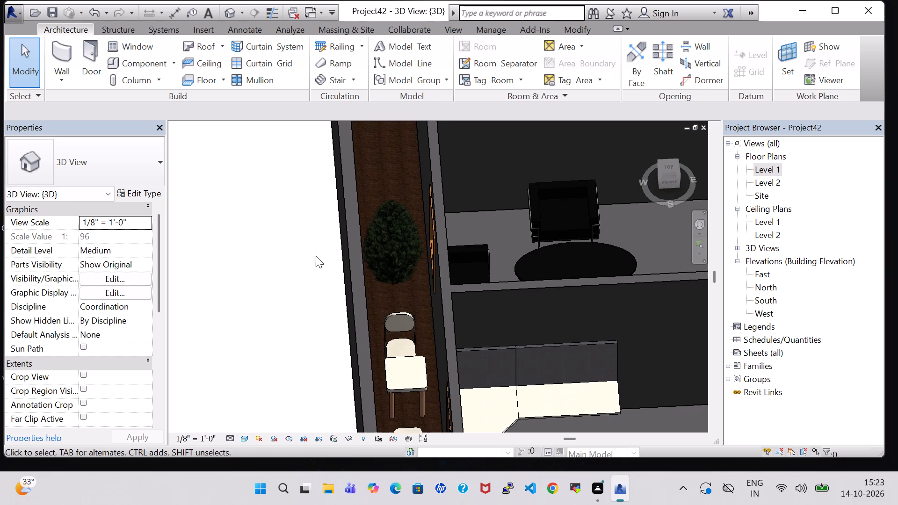
scroll(316, 256, down, 4)
middle_drag(316, 256, 314, 279)
scroll(306, 204, up, 1)
middle_drag(306, 204, 264, 321)
scroll(265, 321, down, 3)
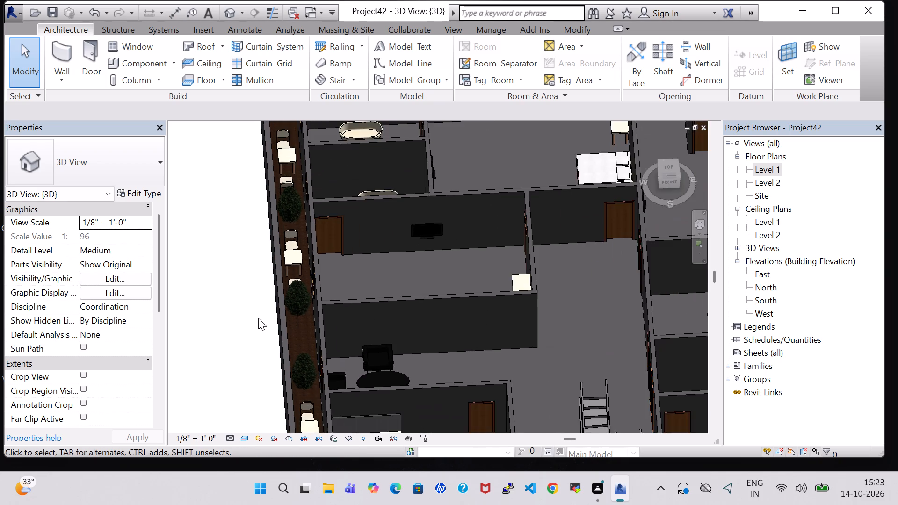
scroll(258, 318, down, 3)
middle_drag(258, 318, 251, 261)
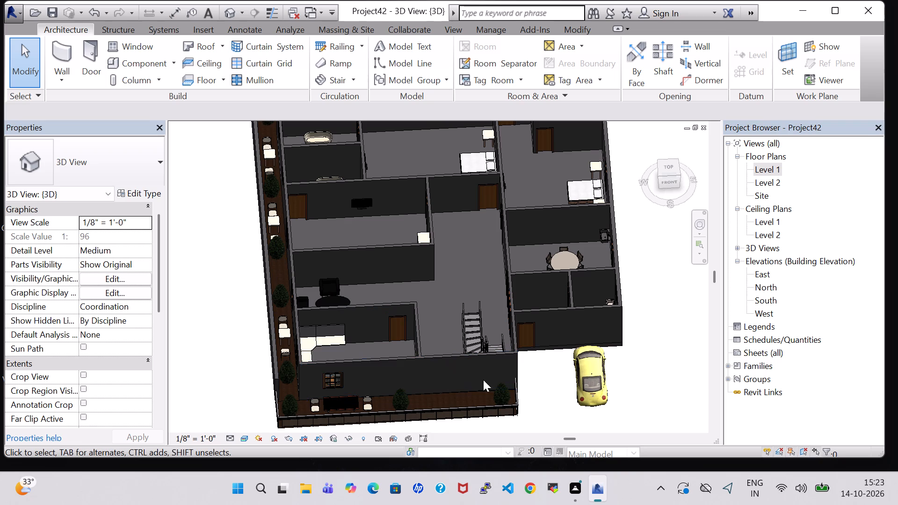
scroll(544, 404, up, 6)
middle_drag(544, 404, 617, 401)
scroll(613, 394, down, 3)
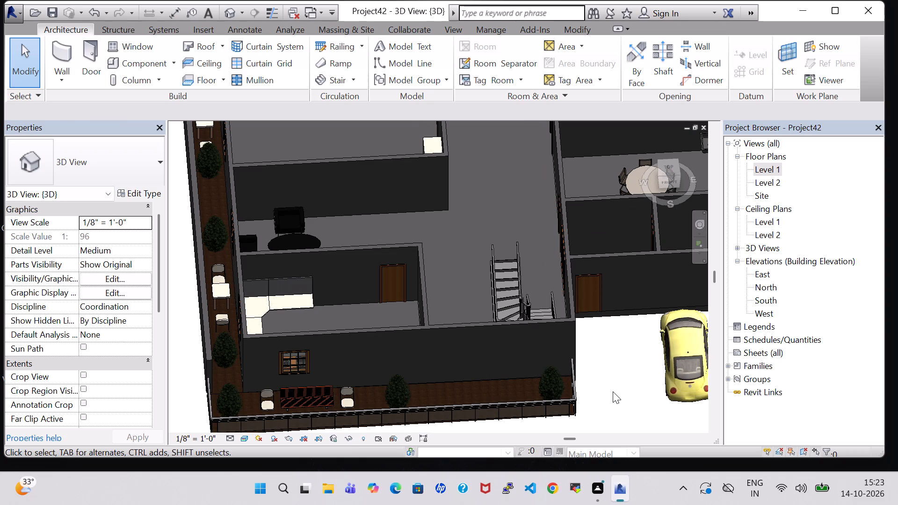
Set the structure layer material of the west boundary wall's type, Generic - 8", to Carpet (1).
click(205, 306)
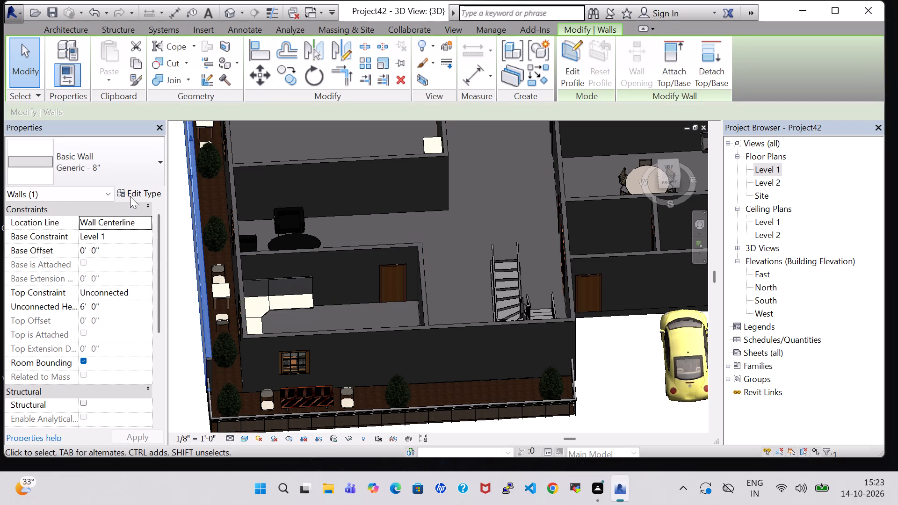
click(130, 196)
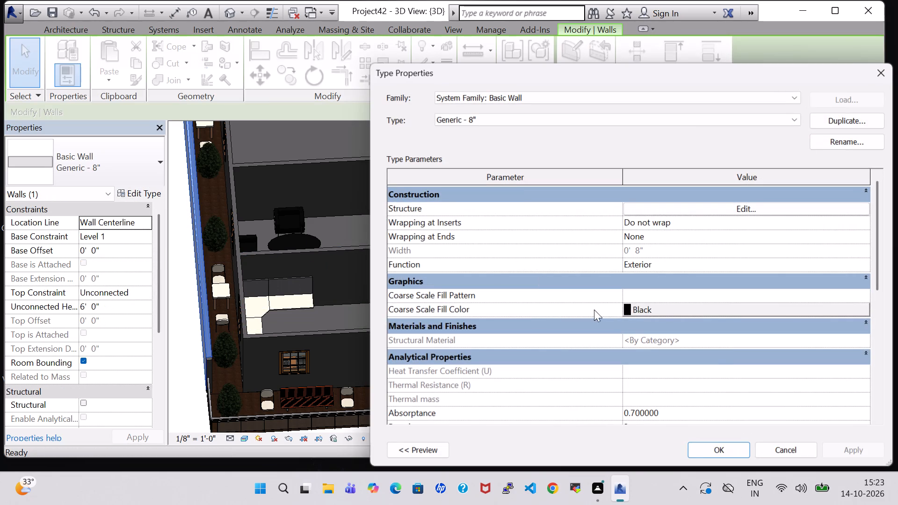
click(759, 206)
click(627, 204)
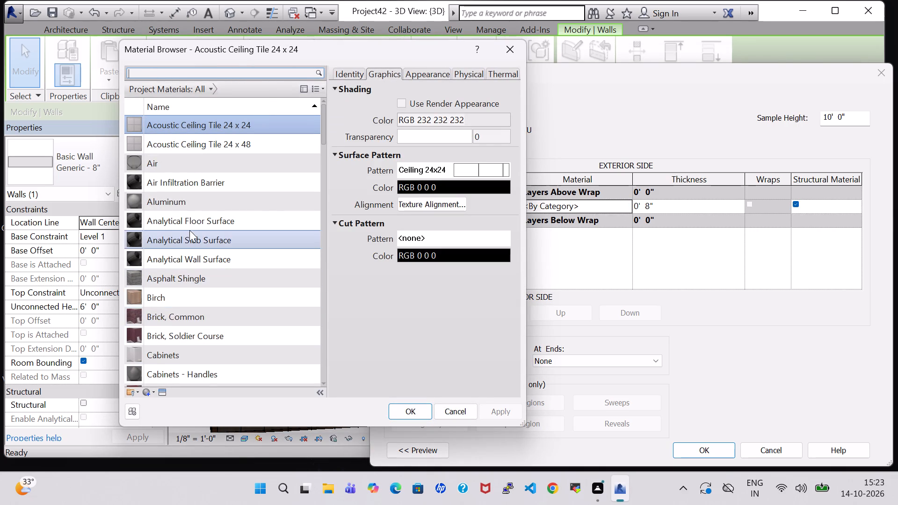
scroll(190, 232, down, 1)
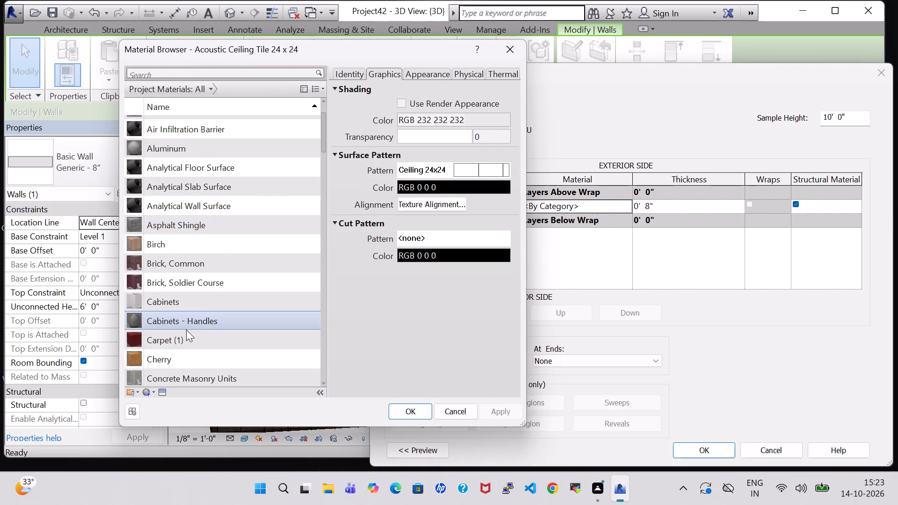
click(189, 337)
click(416, 410)
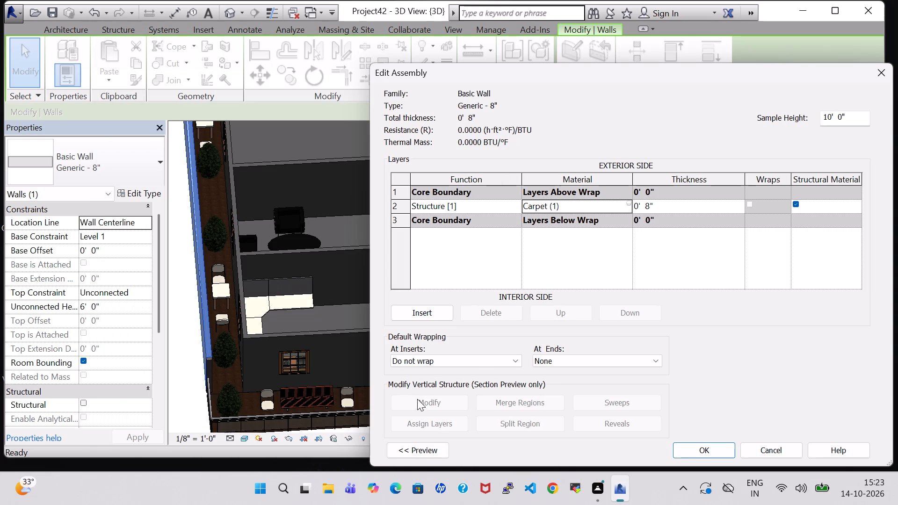
click(185, 332)
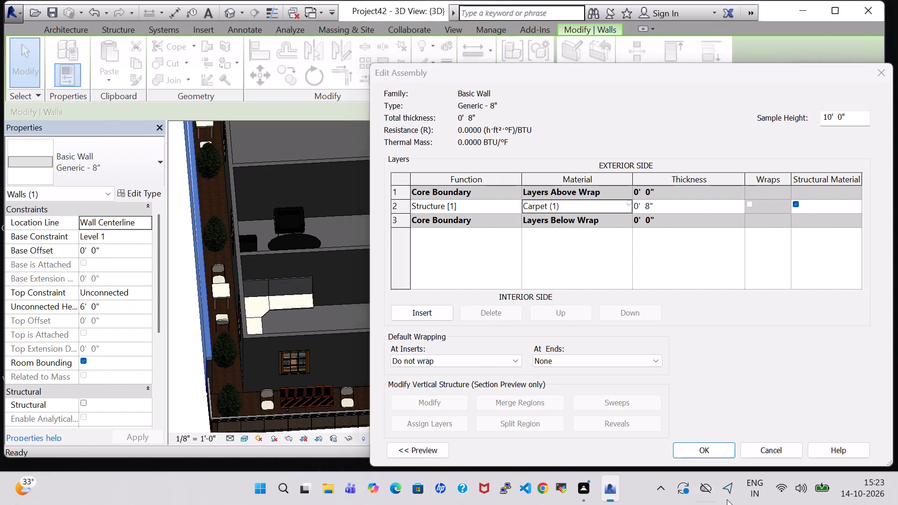
click(704, 445)
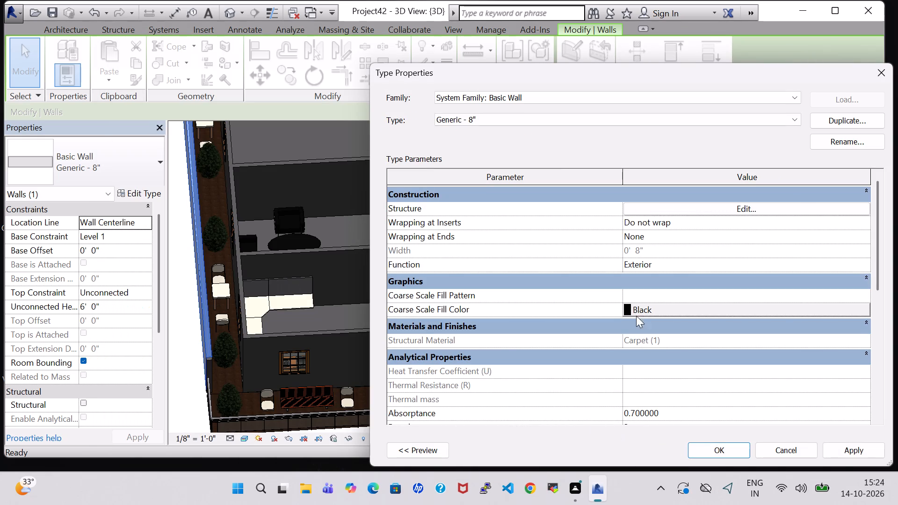
click(721, 455)
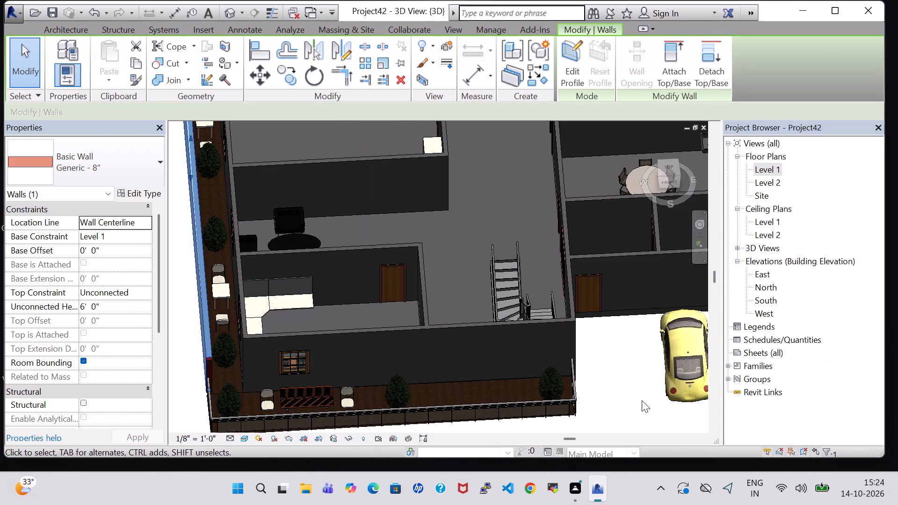
click(184, 335)
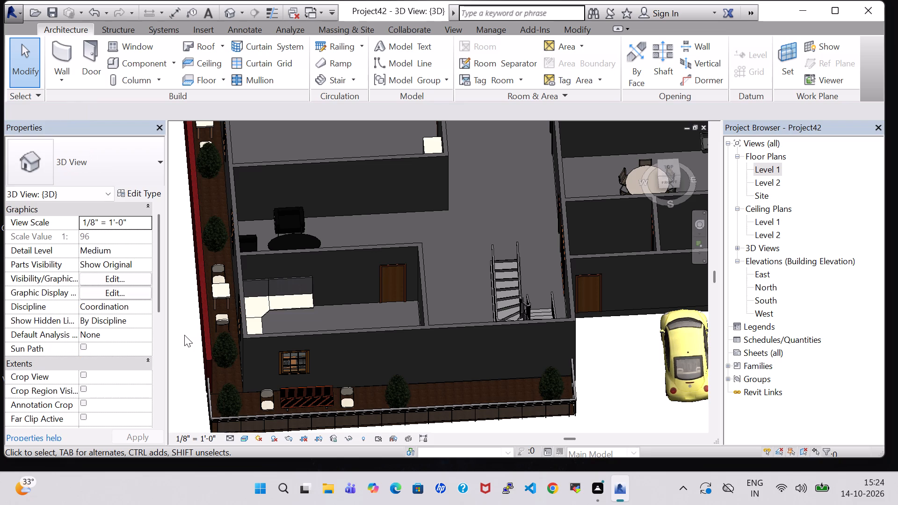
Duplicate the low north boundary wall's type under the suggested name, keeping Carpet (1) as its structure layer material.
shift+middle_drag(184, 335, 271, 267)
shift+middle_click(271, 267)
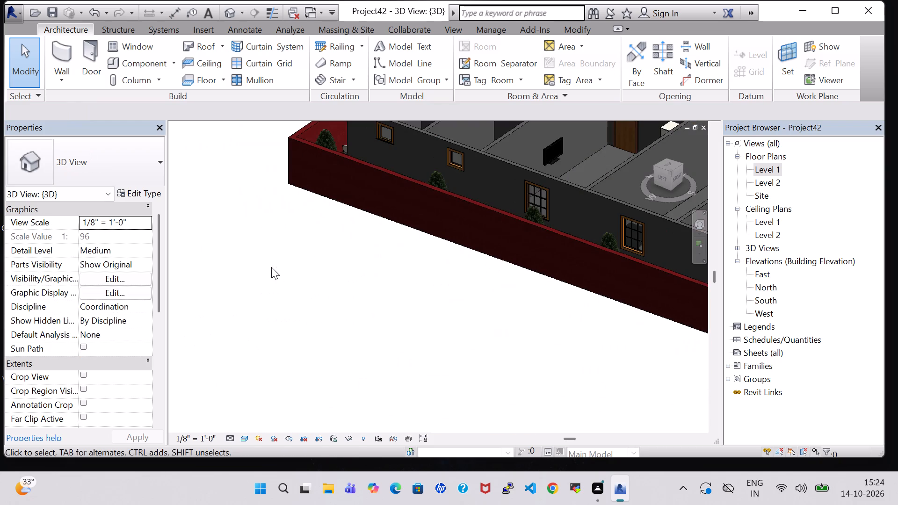
shift+middle_drag(271, 267, 369, 310)
middle_drag(546, 298, 458, 375)
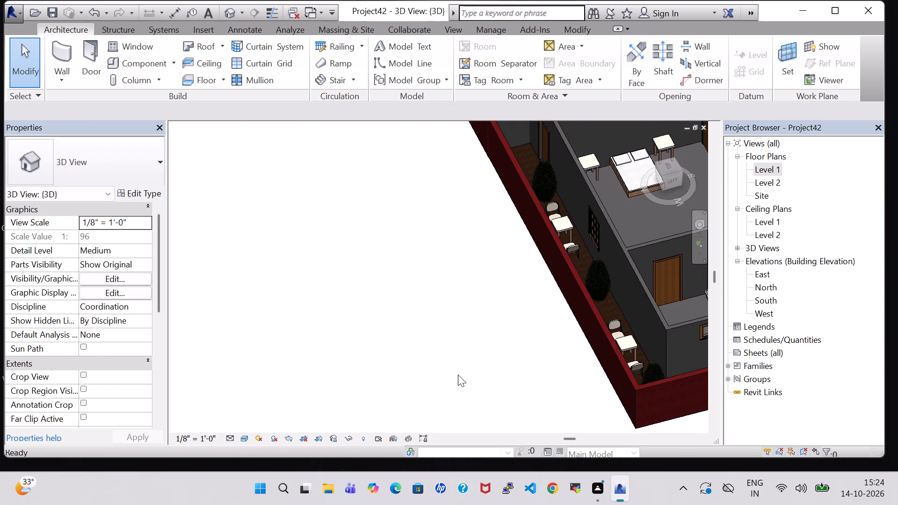
middle_drag(488, 312, 459, 419)
middle_drag(459, 332, 347, 404)
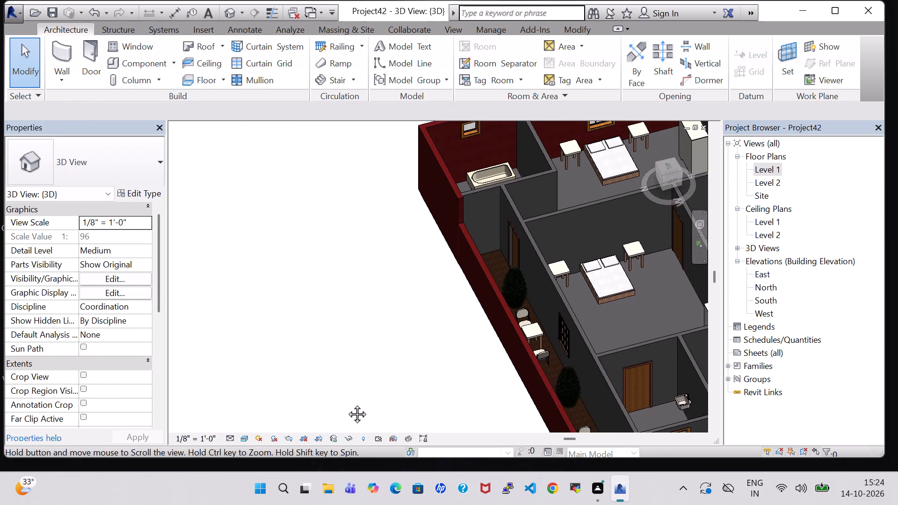
middle_drag(347, 404, 292, 433)
scroll(422, 310, down, 6)
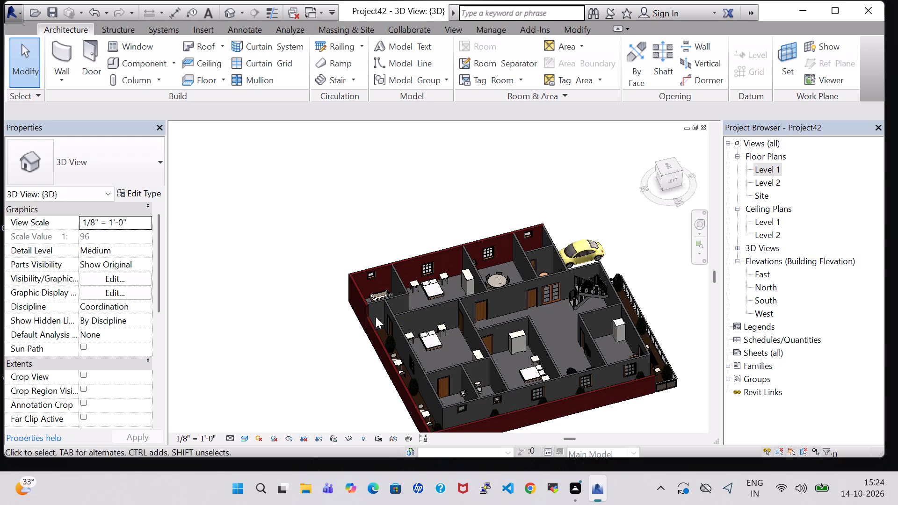
click(374, 335)
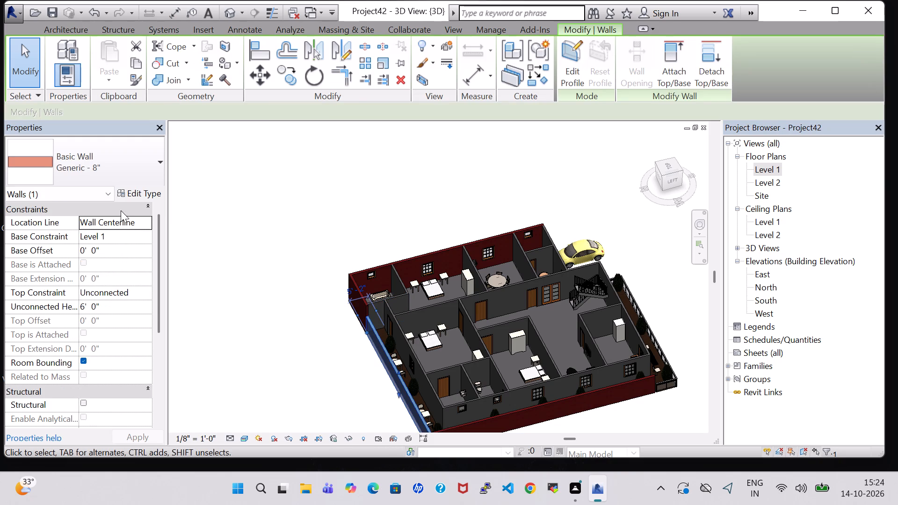
click(133, 192)
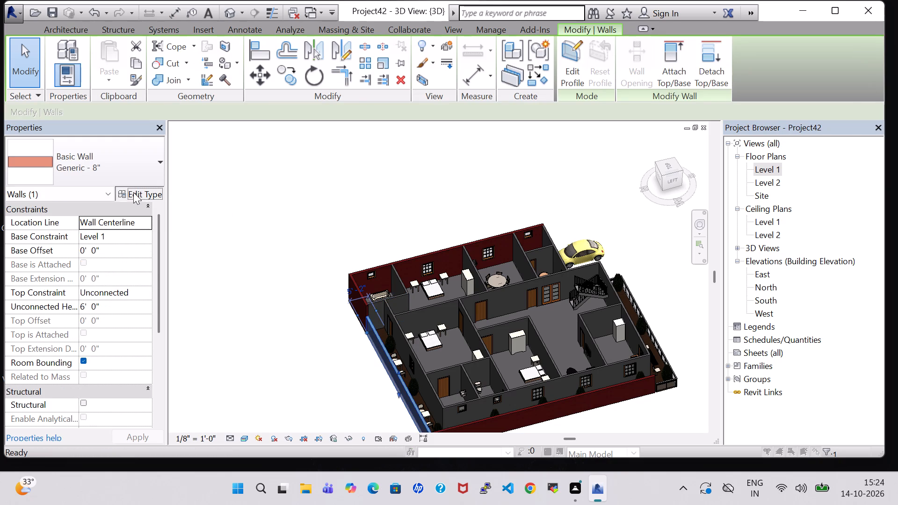
click(851, 123)
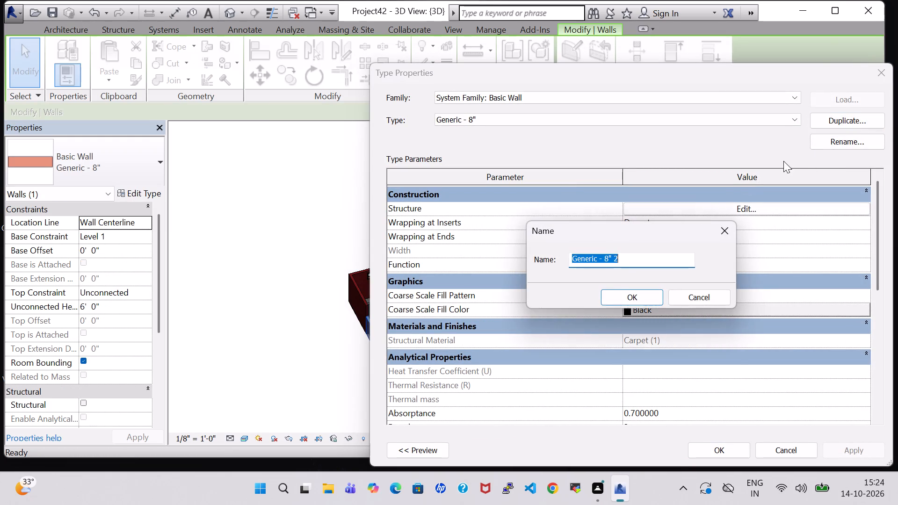
click(618, 297)
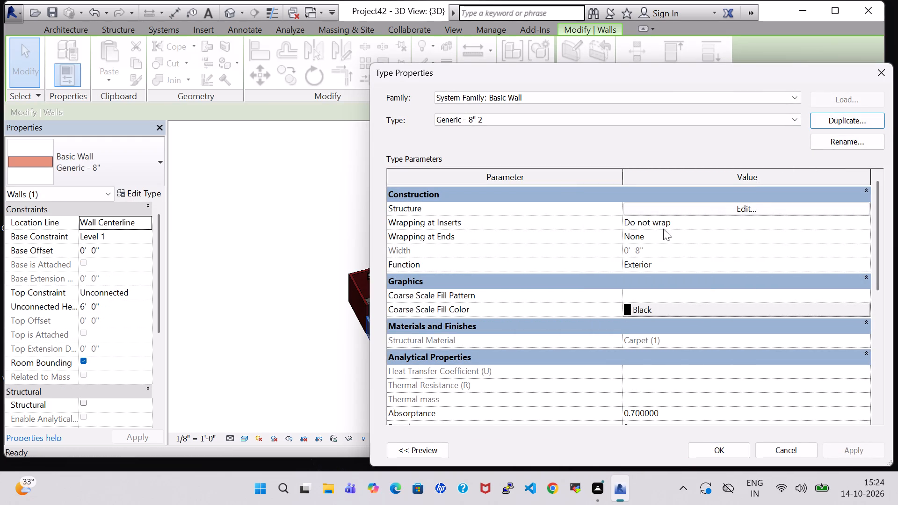
click(755, 202)
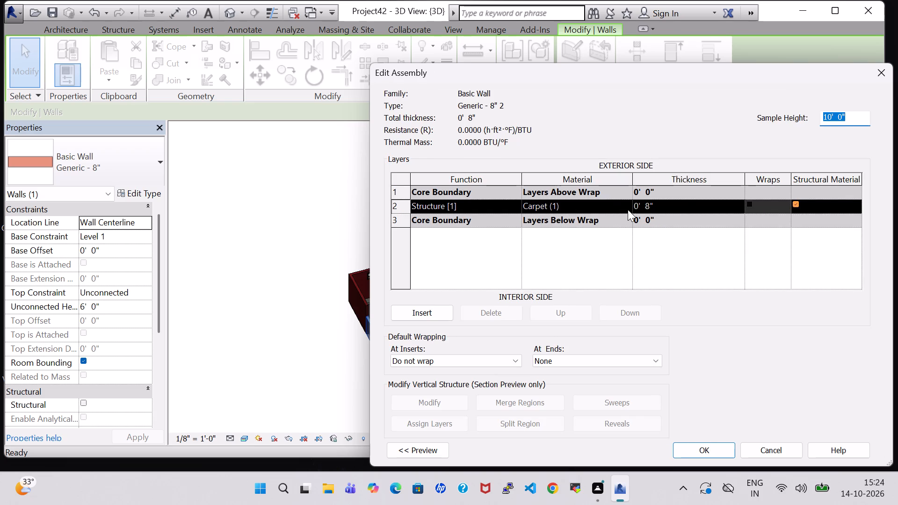
click(628, 209)
click(627, 202)
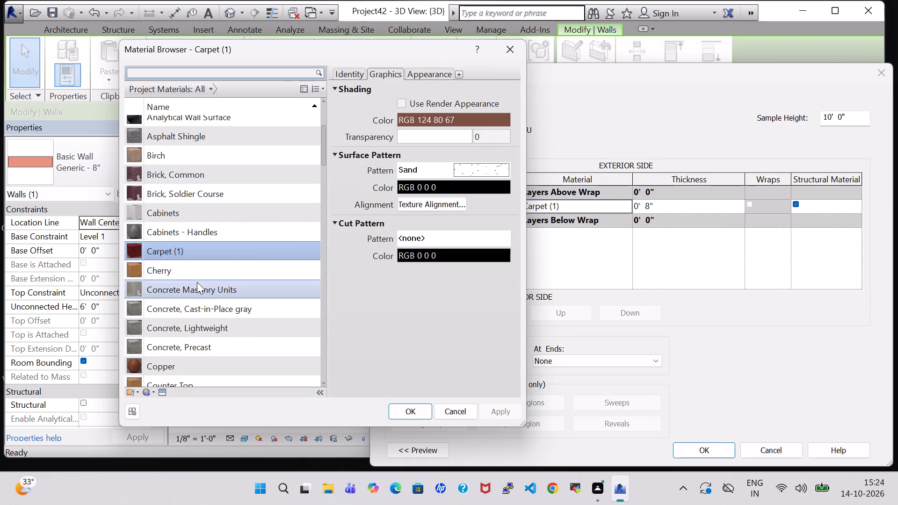
click(412, 404)
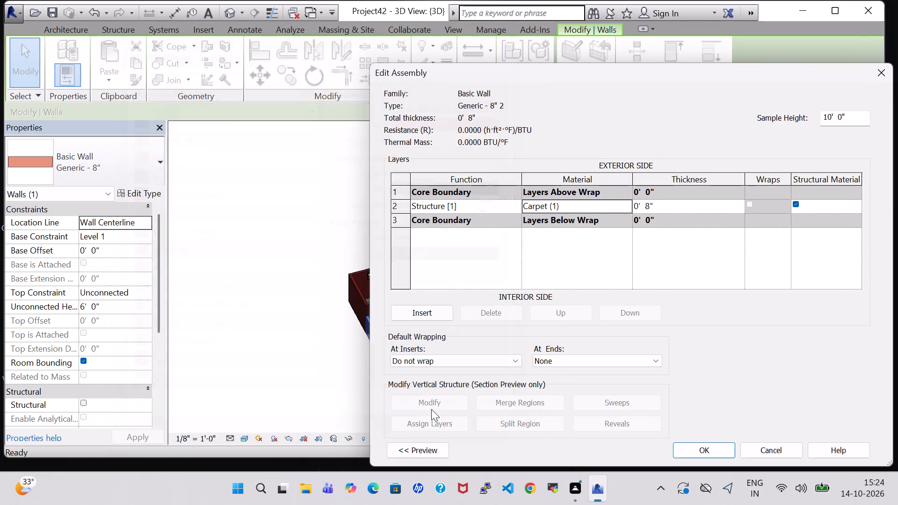
click(701, 450)
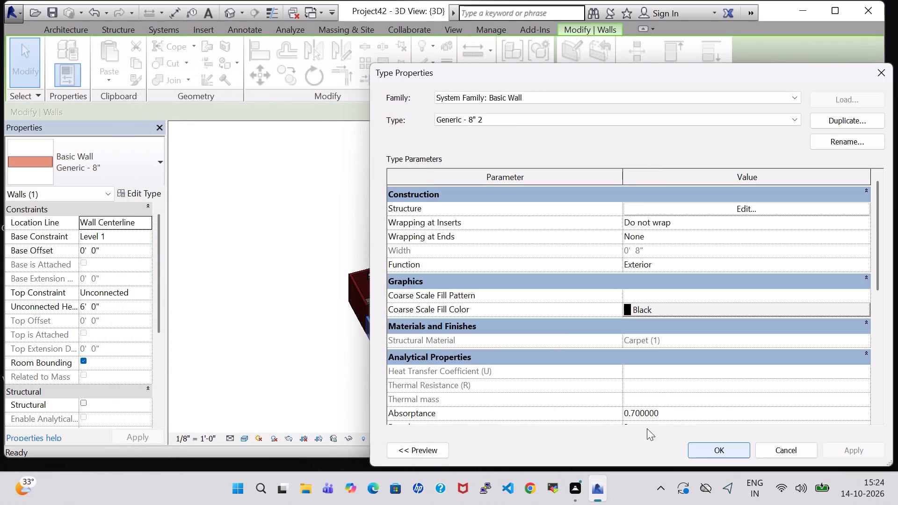
click(706, 448)
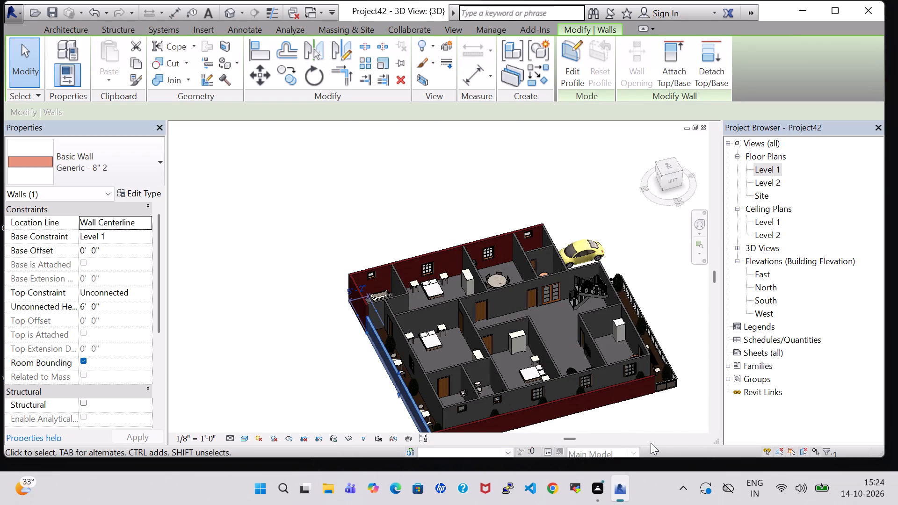
Set the structure layer material of the tall east and north outer walls' type, Generic - 8", to Brick, Common.
middle_drag(643, 412, 636, 364)
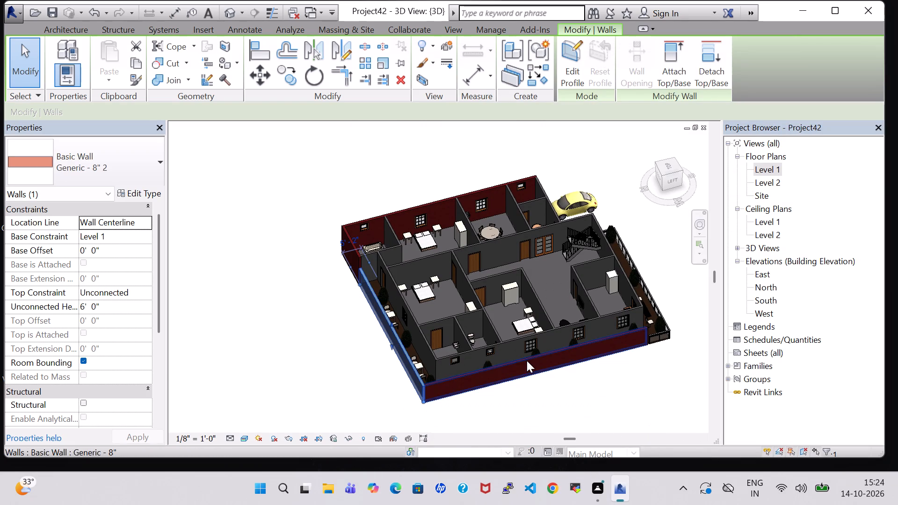
click(419, 204)
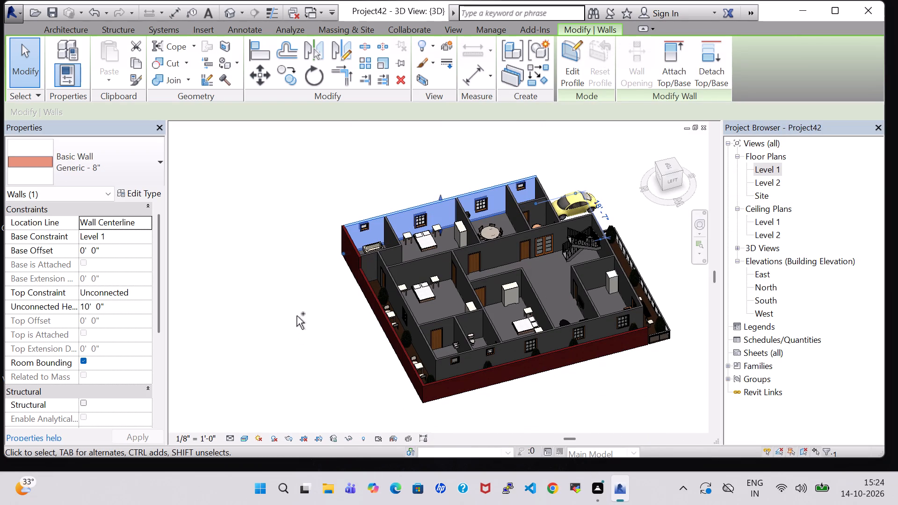
ctrl+click(344, 251)
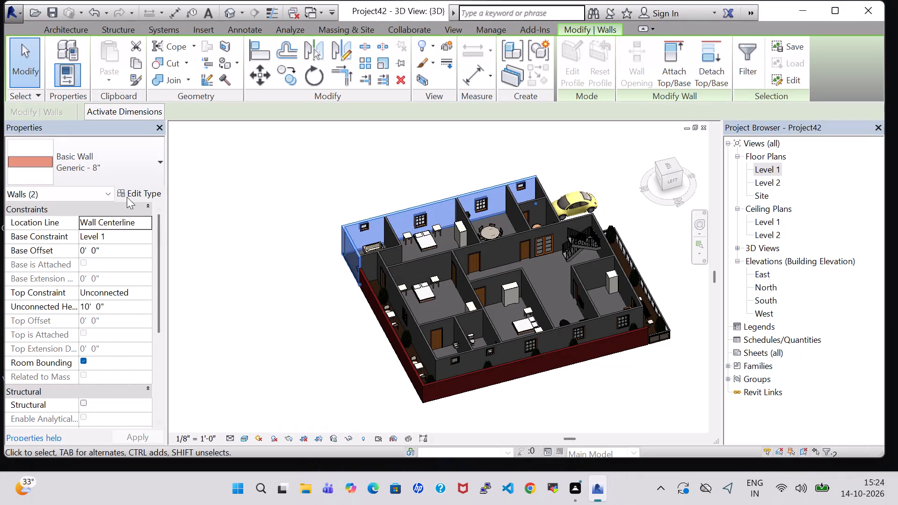
click(127, 197)
click(751, 215)
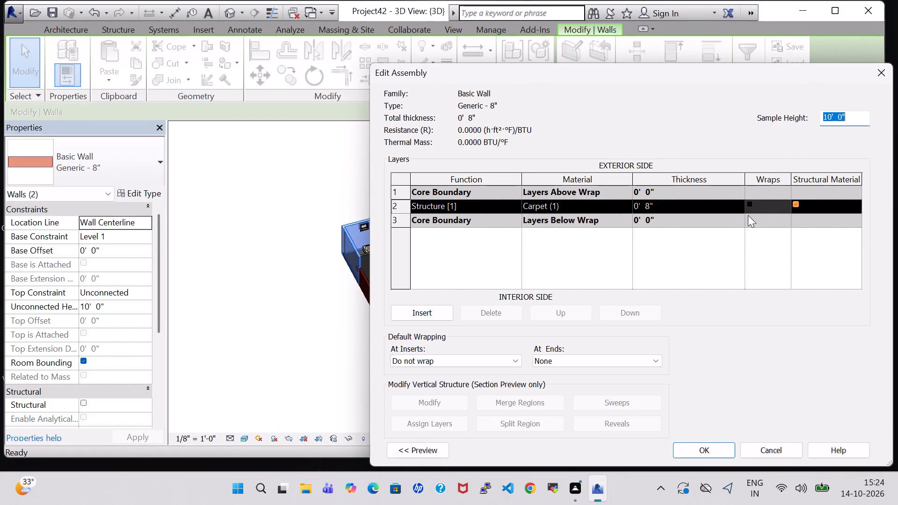
click(624, 203)
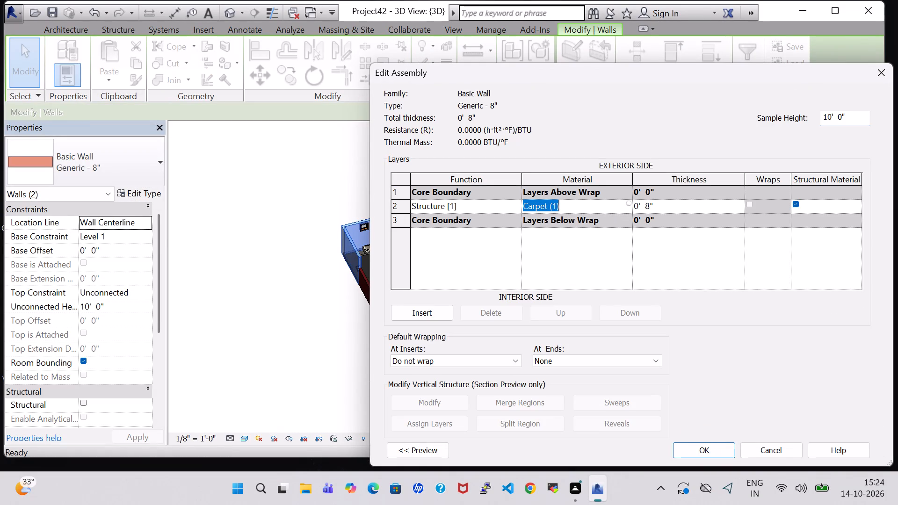
click(630, 204)
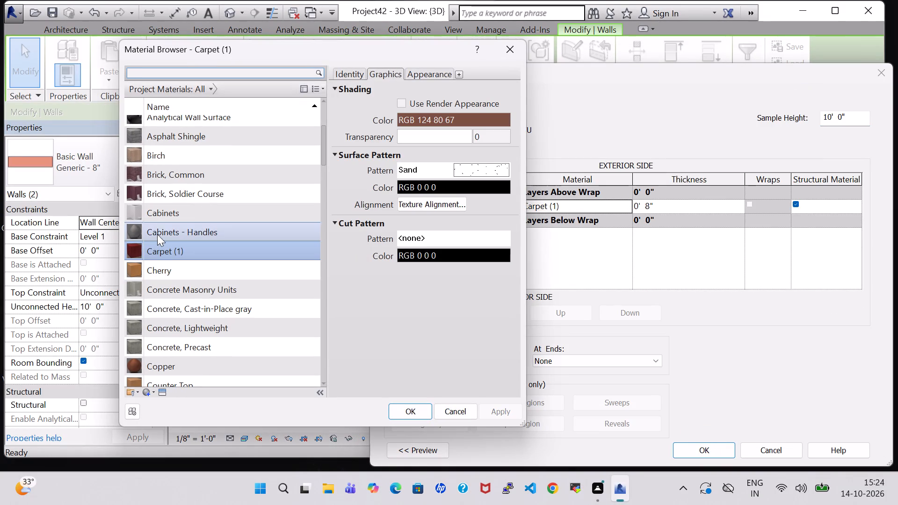
click(165, 169)
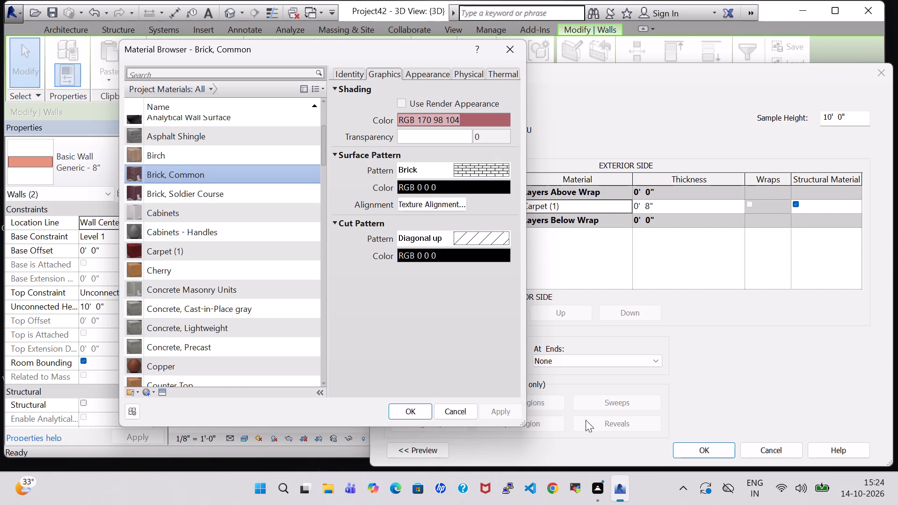
click(424, 411)
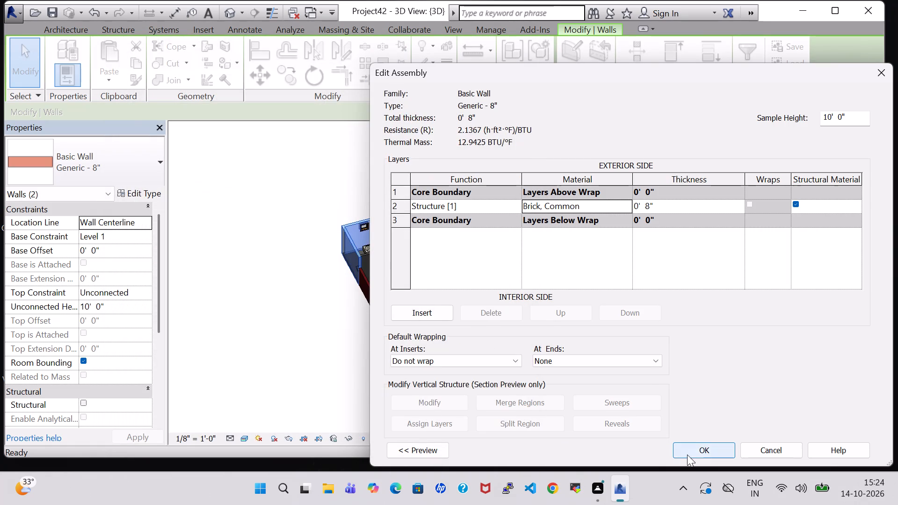
click(687, 454)
click(829, 448)
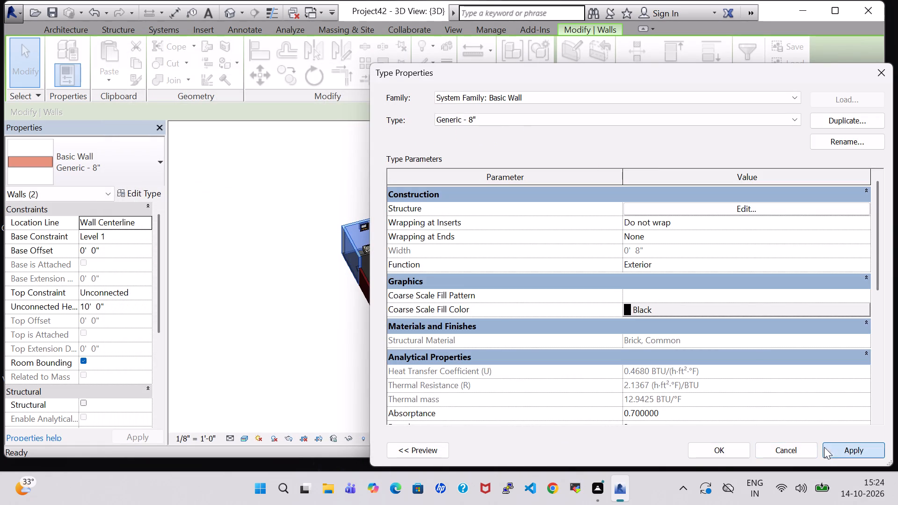
click(724, 454)
click(304, 312)
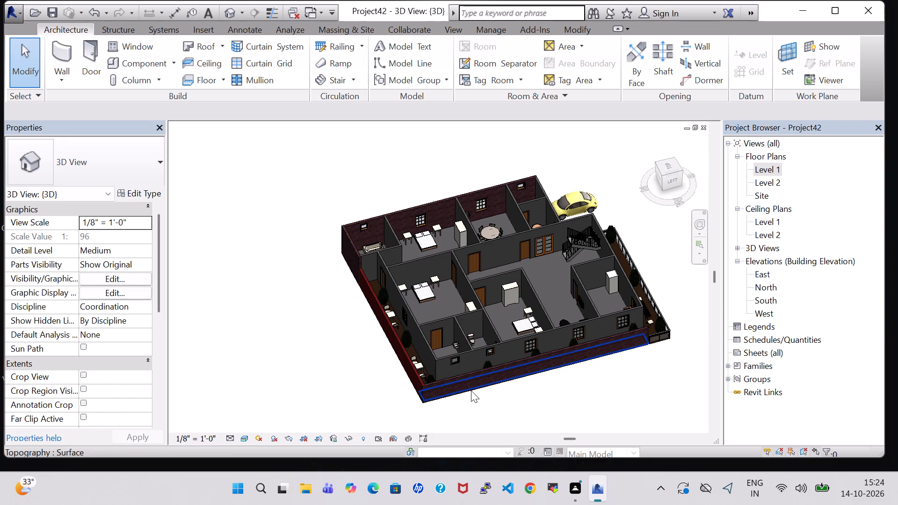
Change the low west boundary wall's type to Generic - 8" 2.
click(497, 380)
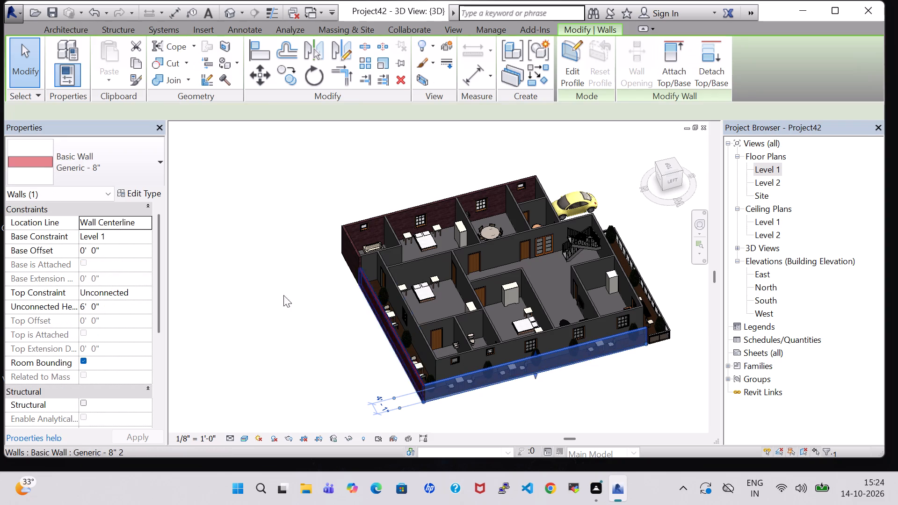
click(126, 174)
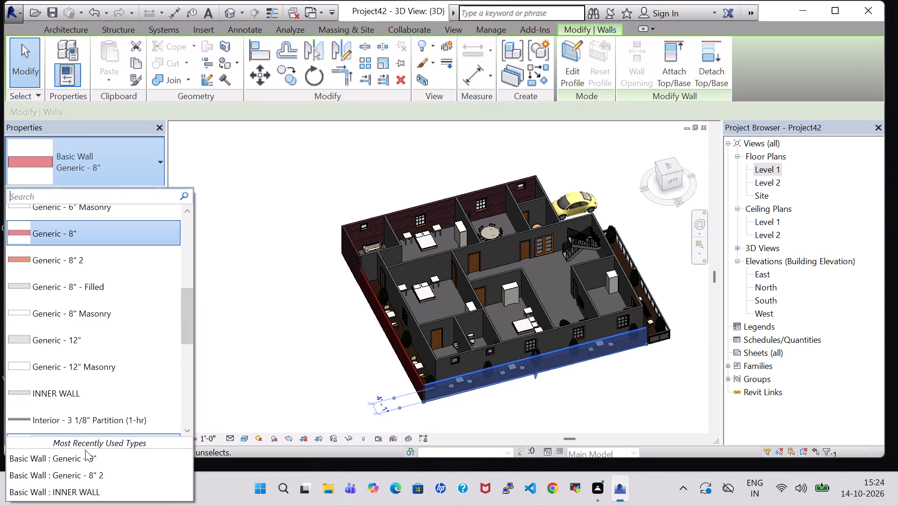
click(91, 468)
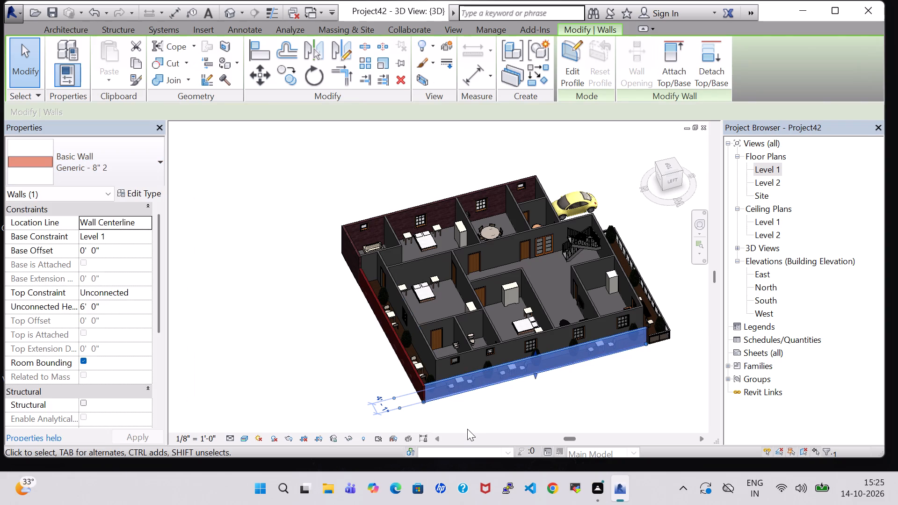
Set the structure layer material of the INNER WALL type to Brick, Common.
click(473, 424)
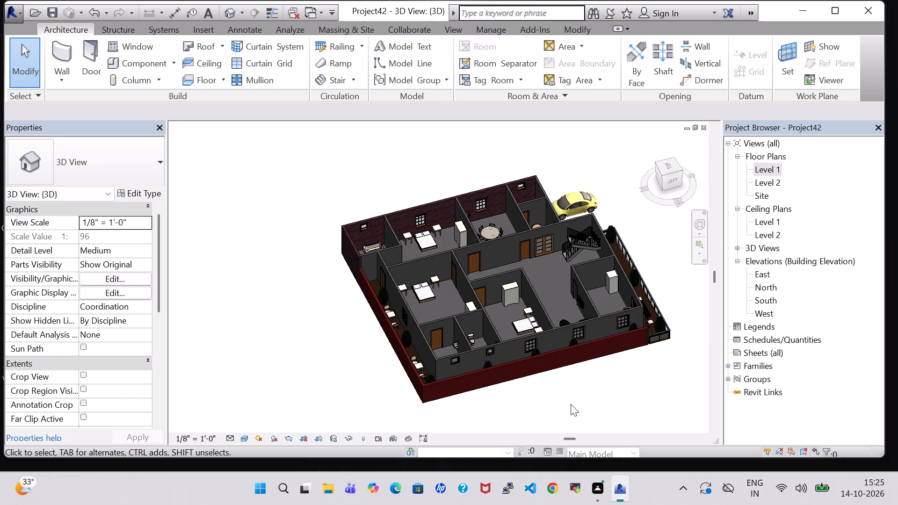
shift+middle_drag(570, 399, 516, 353)
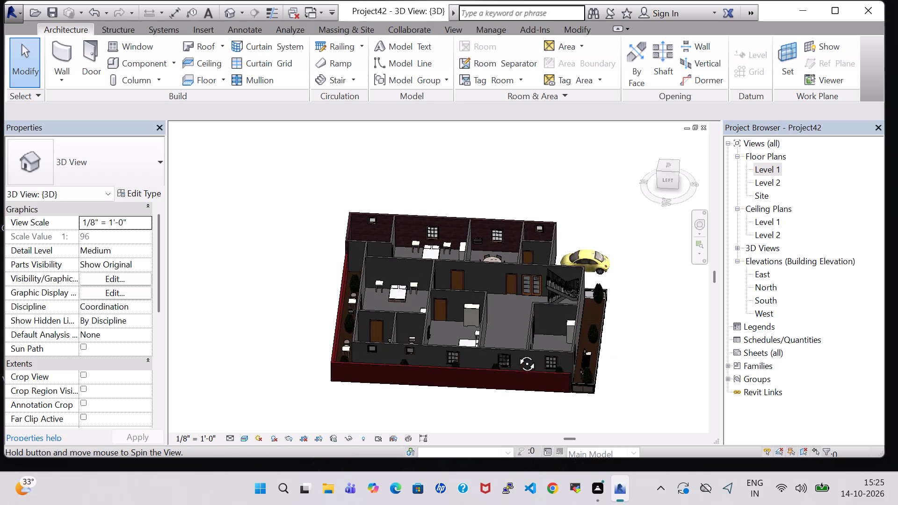
shift+middle_drag(516, 353, 514, 345)
shift+middle_drag(599, 354, 497, 377)
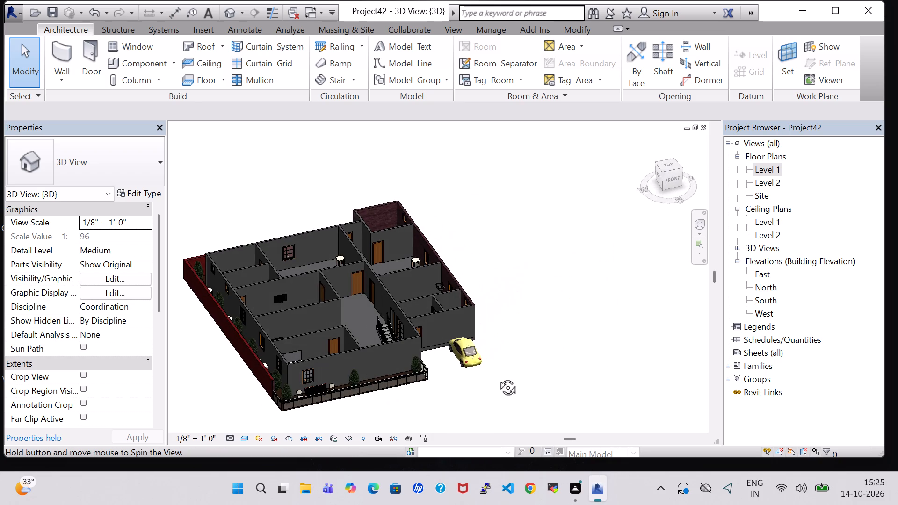
click(435, 316)
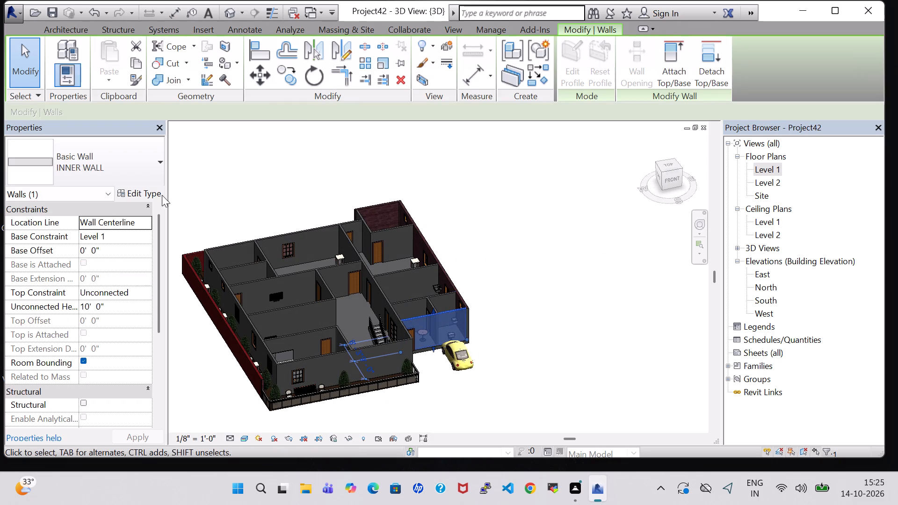
click(131, 195)
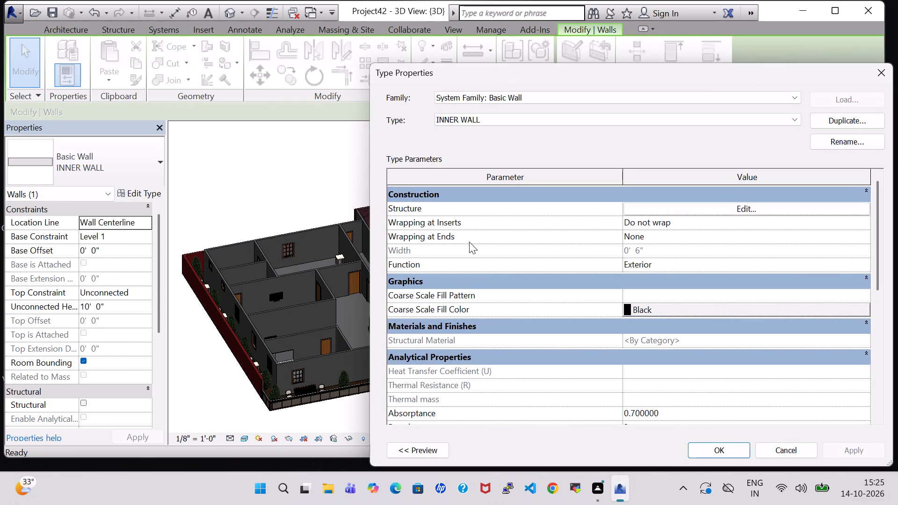
click(731, 214)
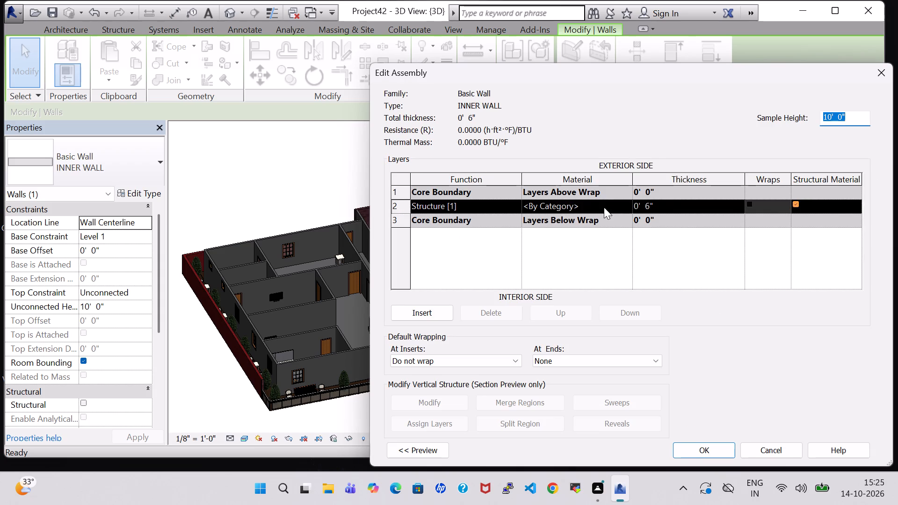
double_click(625, 205)
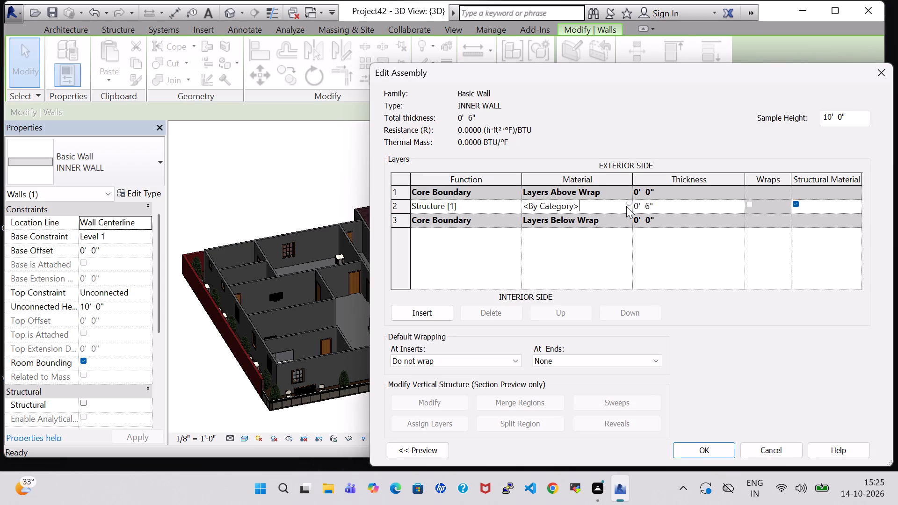
click(628, 203)
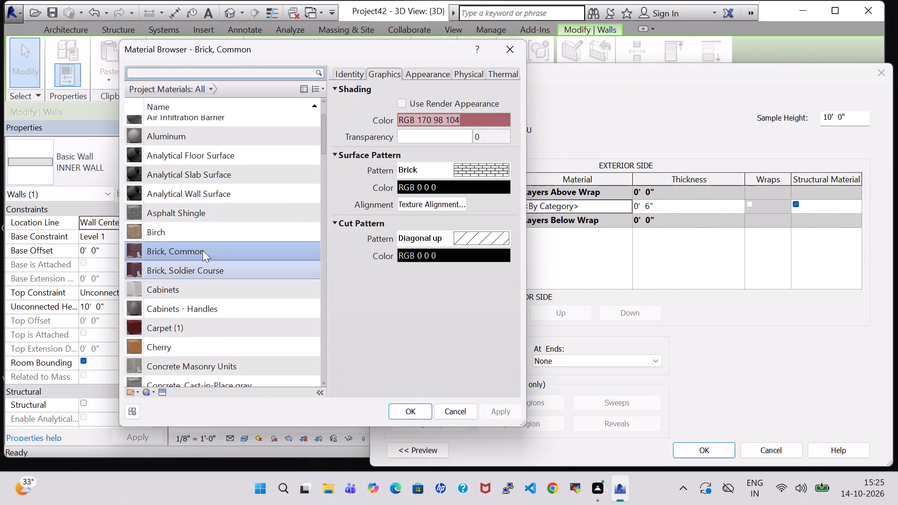
click(417, 404)
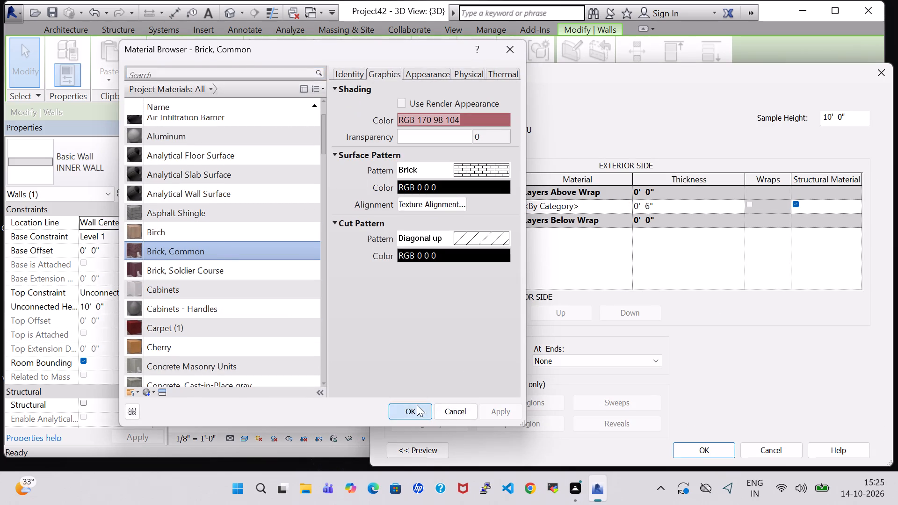
click(713, 447)
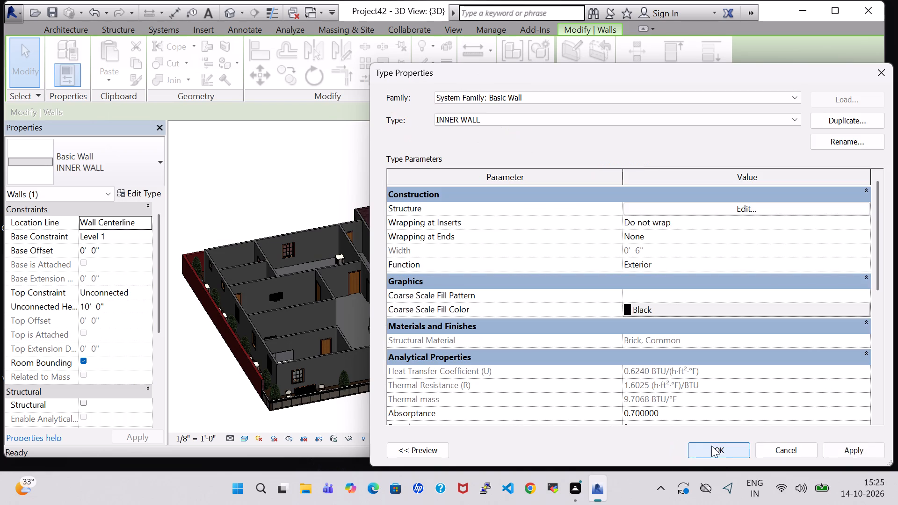
click(854, 451)
click(731, 454)
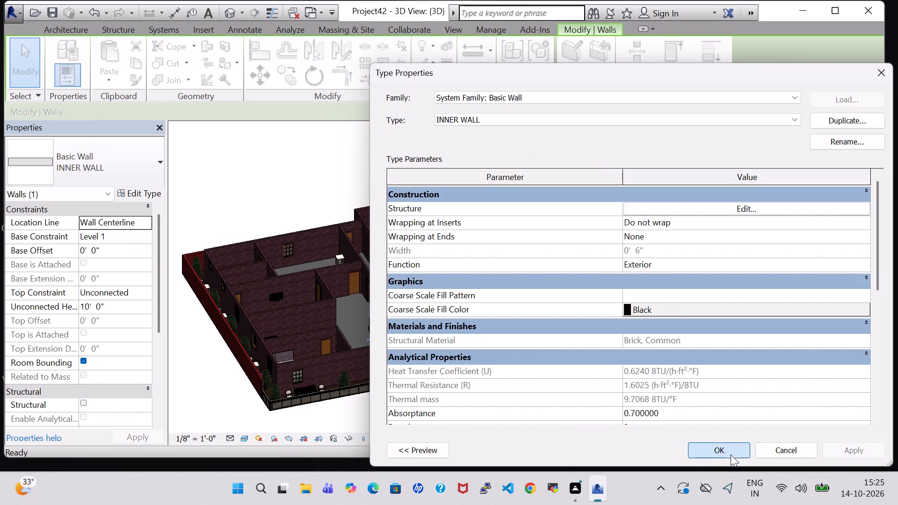
click(508, 238)
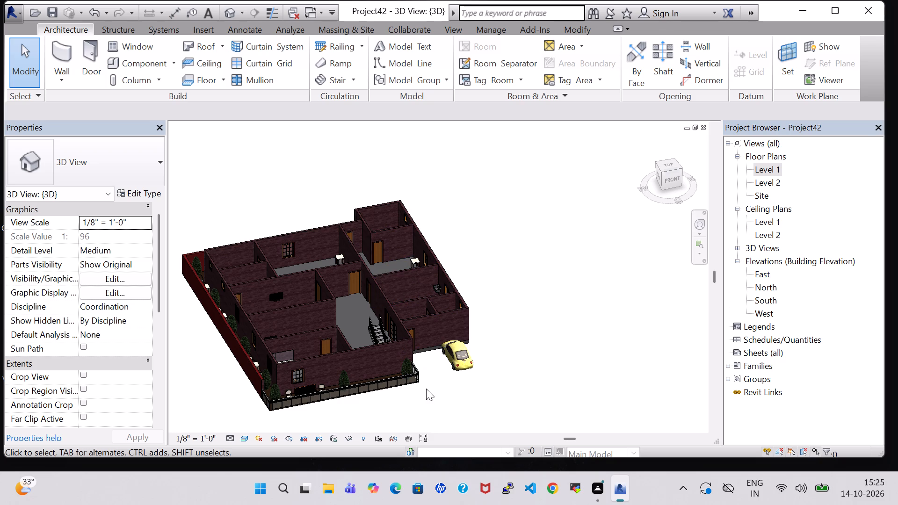
Set the structure layer material of the main house floor's type, Generic - 12", to Brick, Soldier Course.
shift+middle_drag(444, 422, 441, 358)
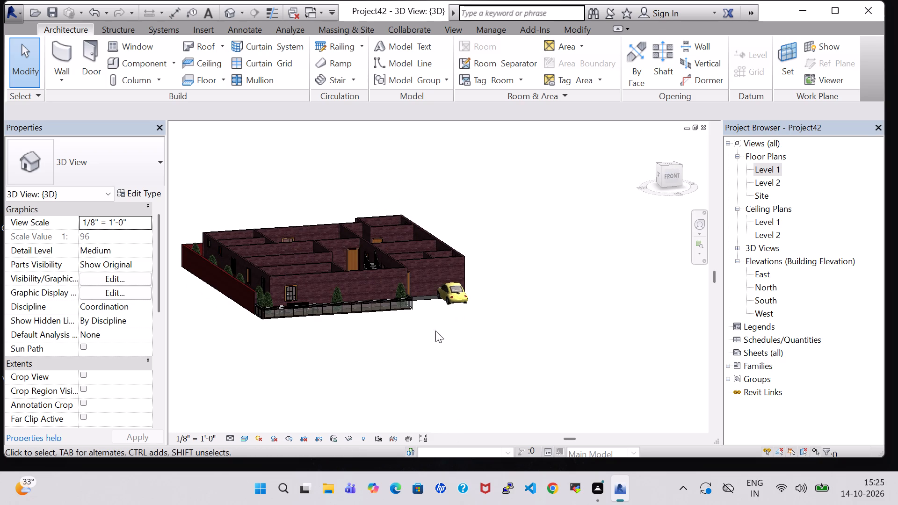
middle_drag(398, 333, 395, 277)
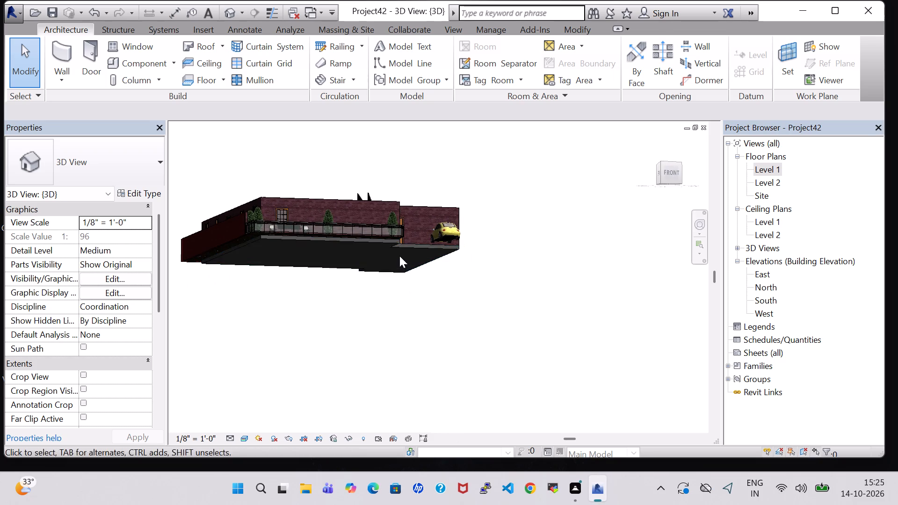
click(431, 252)
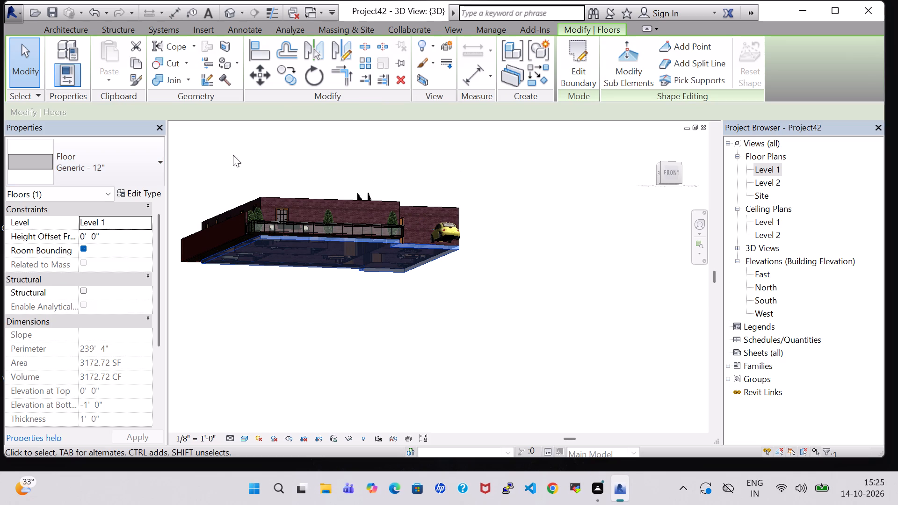
click(123, 198)
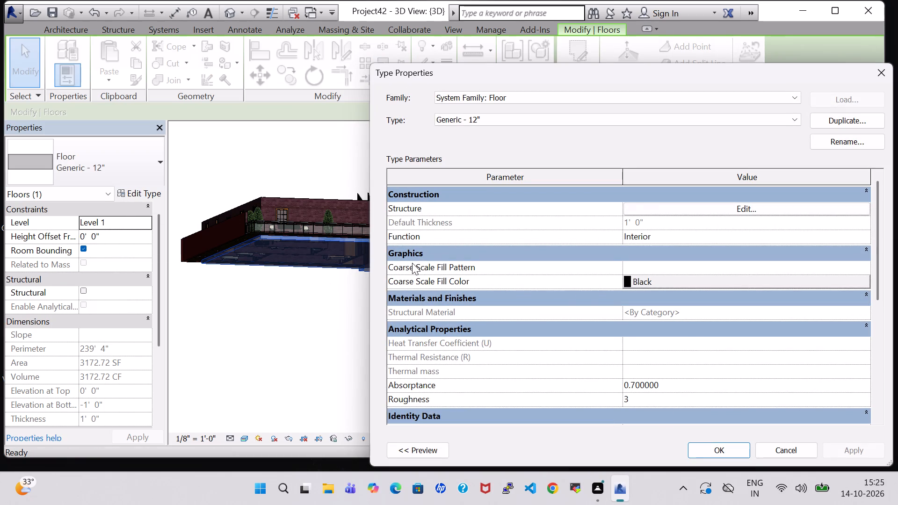
click(697, 203)
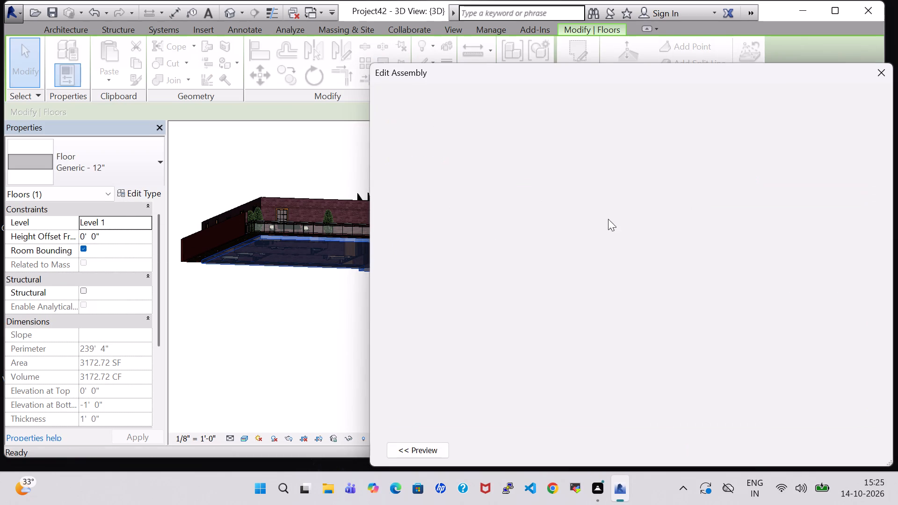
click(600, 204)
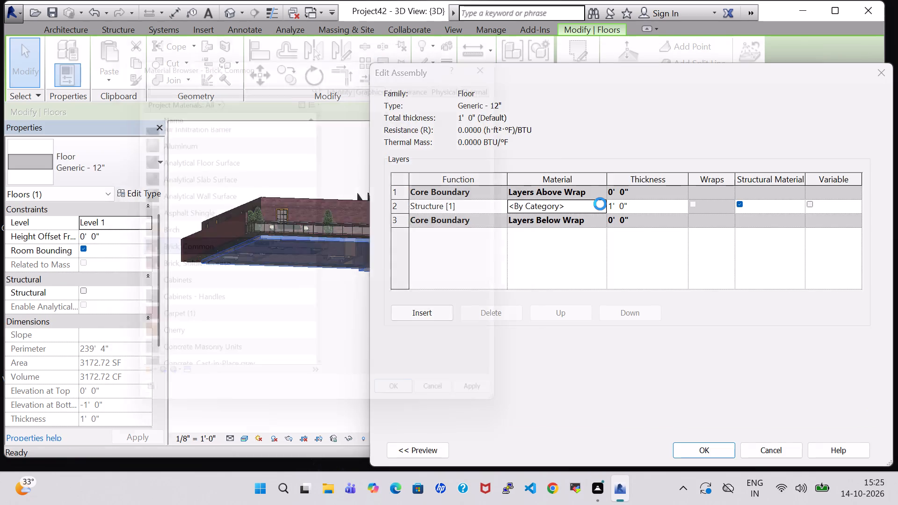
click(179, 271)
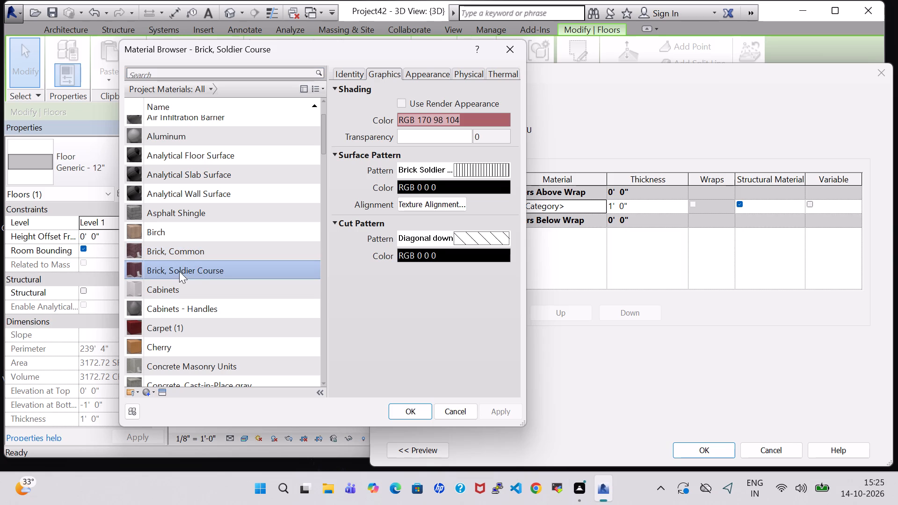
click(413, 412)
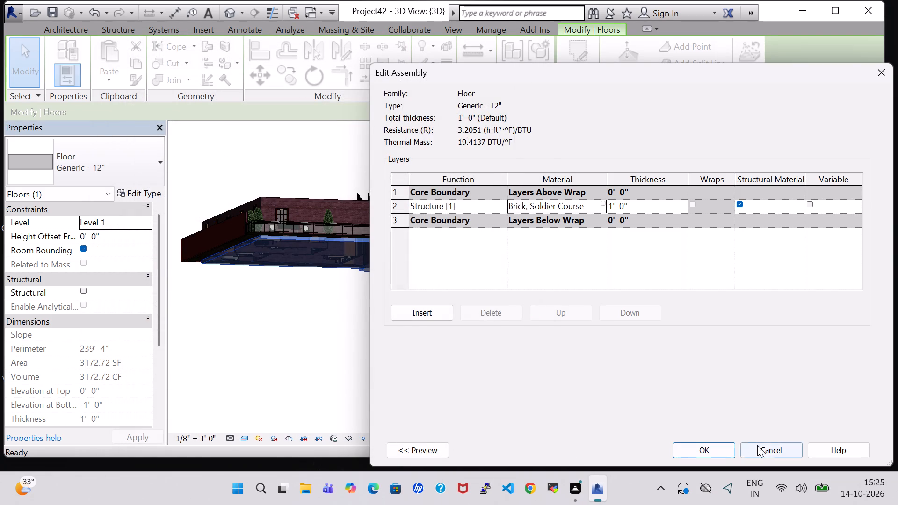
click(730, 447)
click(849, 447)
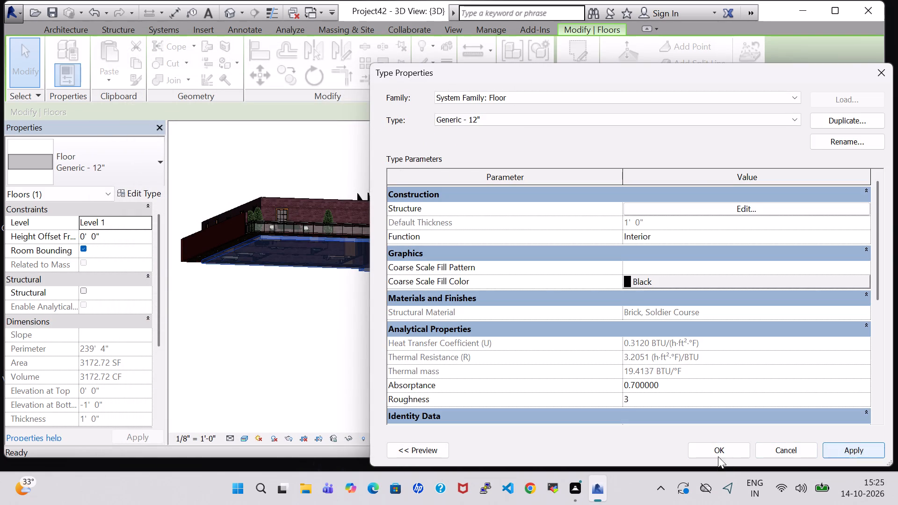
click(721, 450)
click(436, 319)
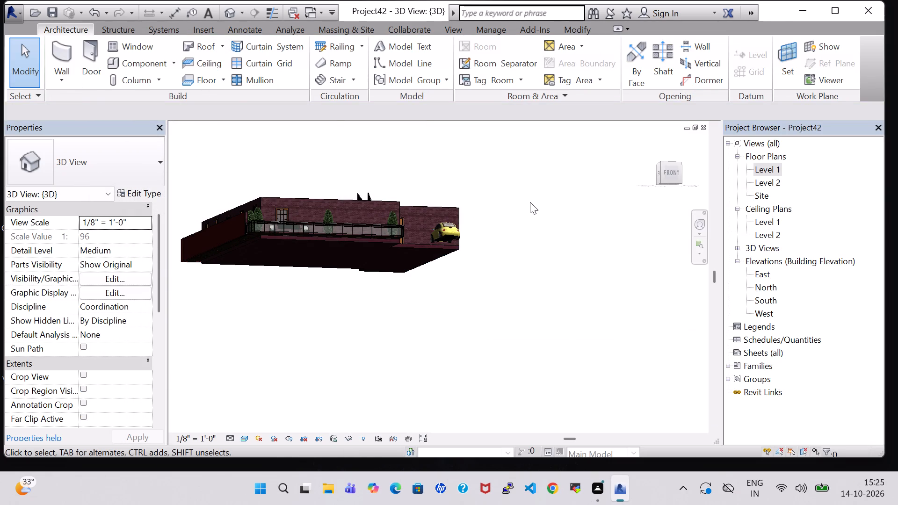
Examine the house's walls, floors, varandha and parking side from above, at an angle and in the front view.
shift+scroll(530, 202, up, 1)
shift+middle_drag(530, 202, 504, 290)
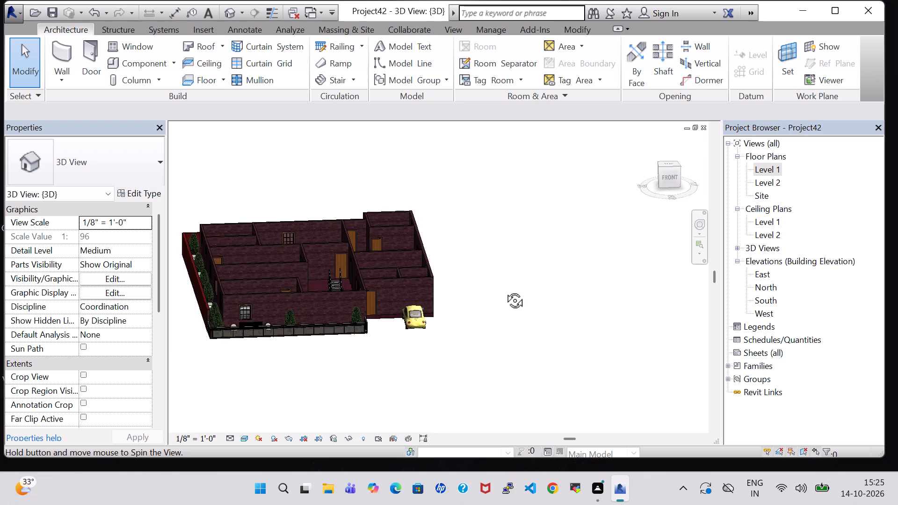
scroll(477, 306, up, 2)
middle_drag(472, 297, 541, 297)
middle_click(541, 297)
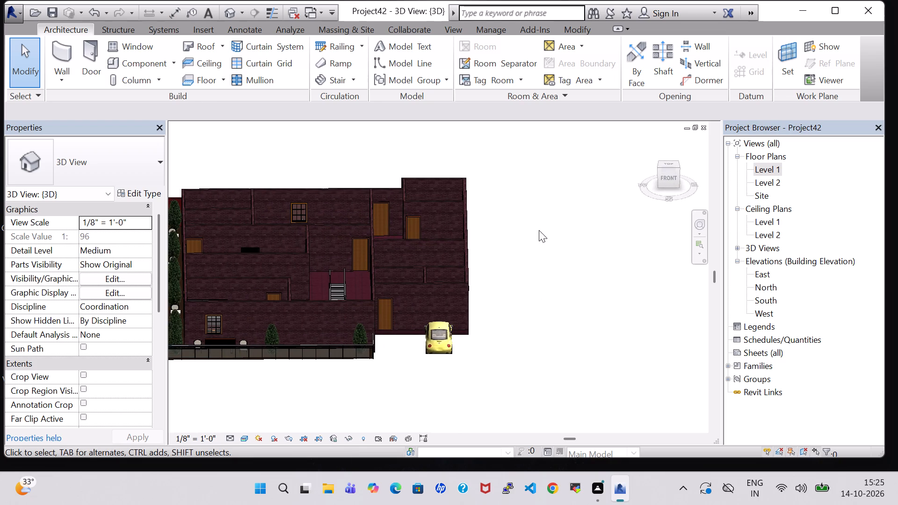
shift+middle_drag(542, 230, 546, 361)
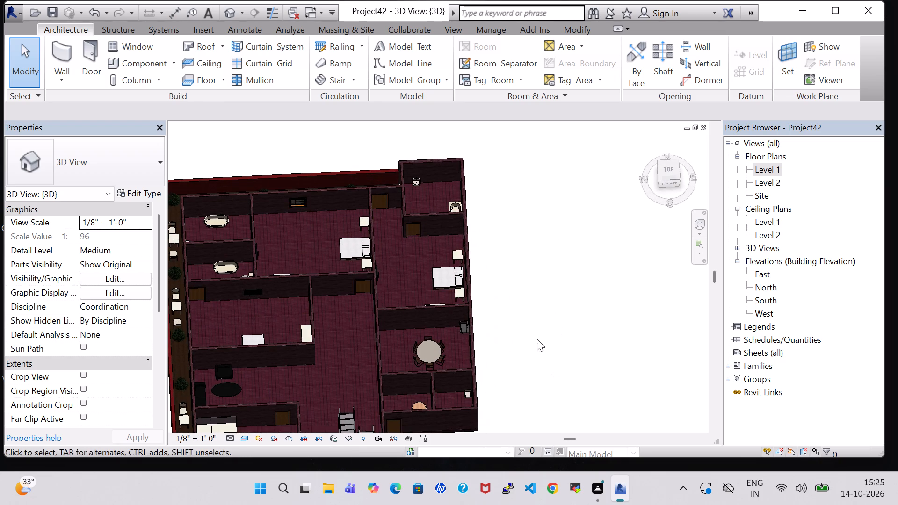
shift+middle_drag(537, 339, 600, 257)
scroll(600, 257, up, 1)
middle_drag(658, 364, 628, 248)
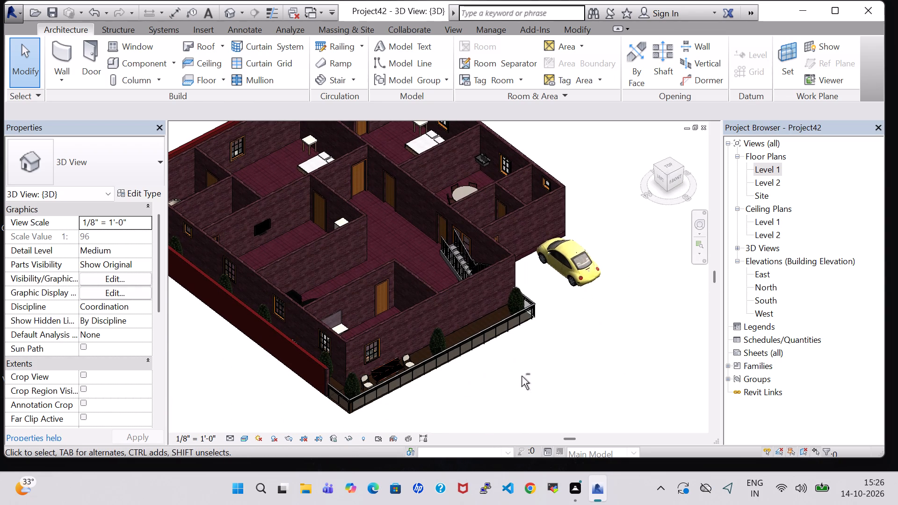
shift+middle_drag(521, 376, 460, 328)
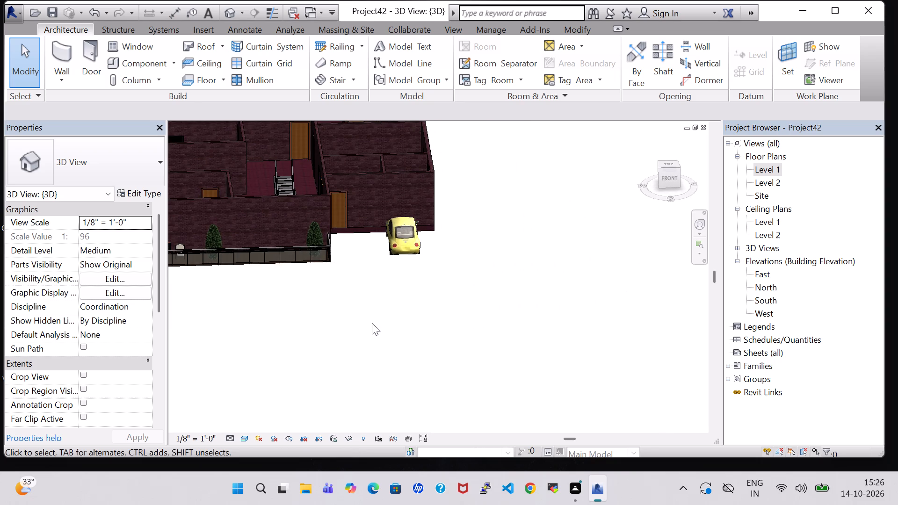
shift+middle_drag(372, 323, 392, 363)
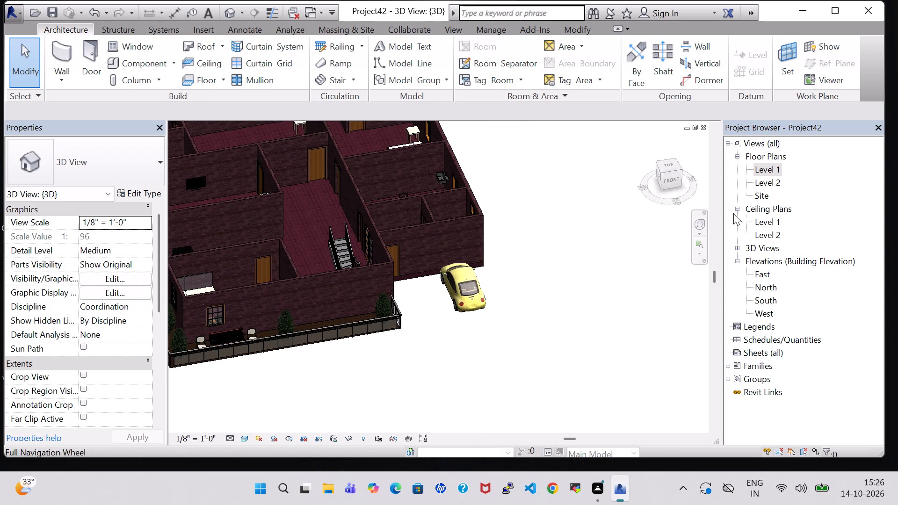
click(676, 176)
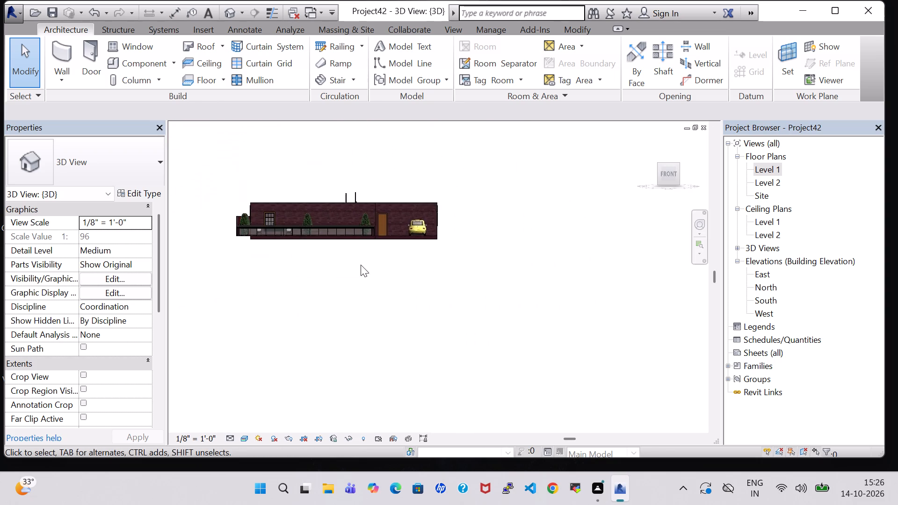
scroll(361, 265, up, 12)
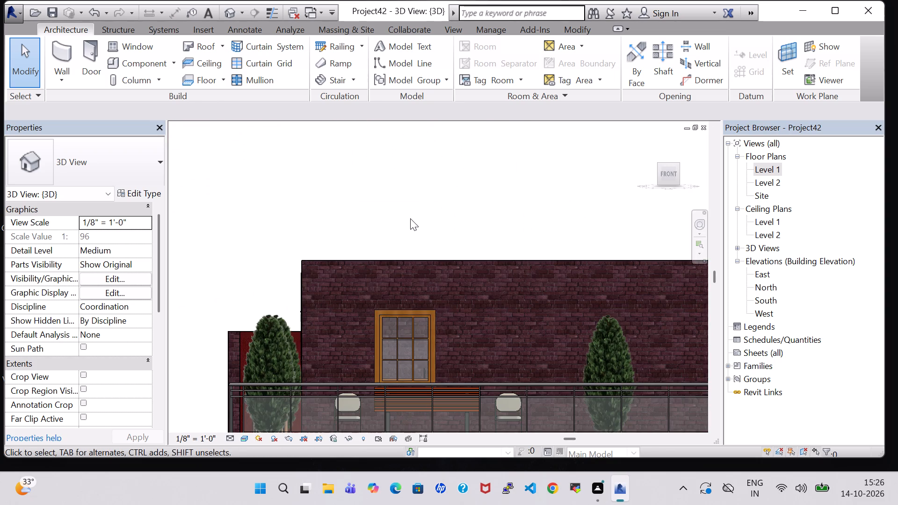
scroll(410, 218, down, 7)
middle_drag(633, 335, 571, 324)
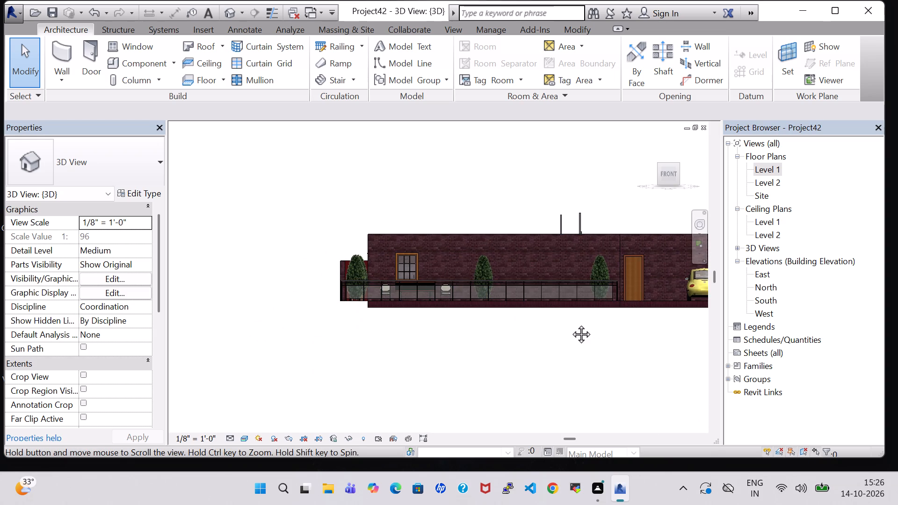
middle_drag(571, 324, 567, 324)
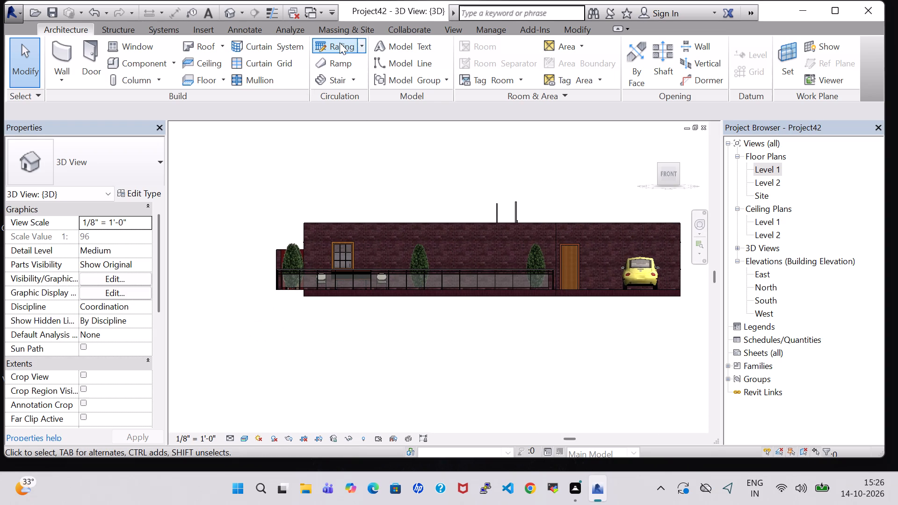
Open the Level 1 floor plan and discard the newly started railing sketch.
click(341, 43)
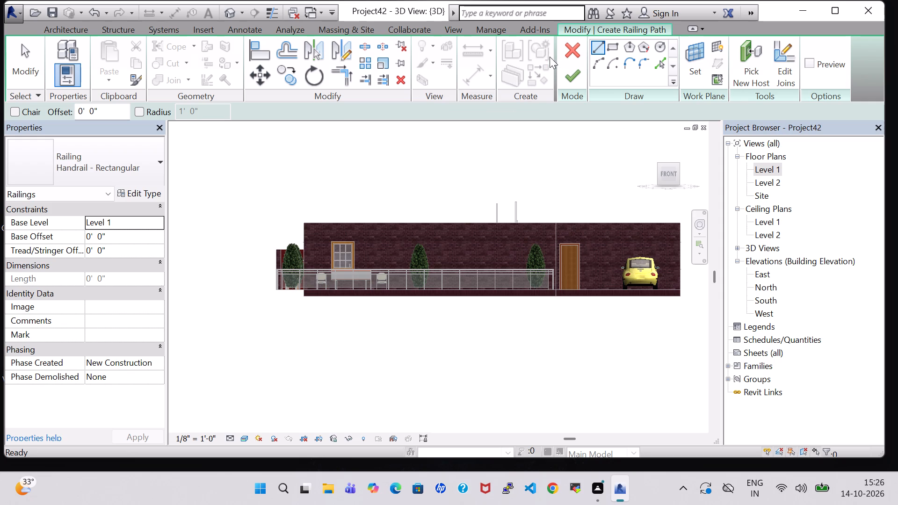
double_click(773, 172)
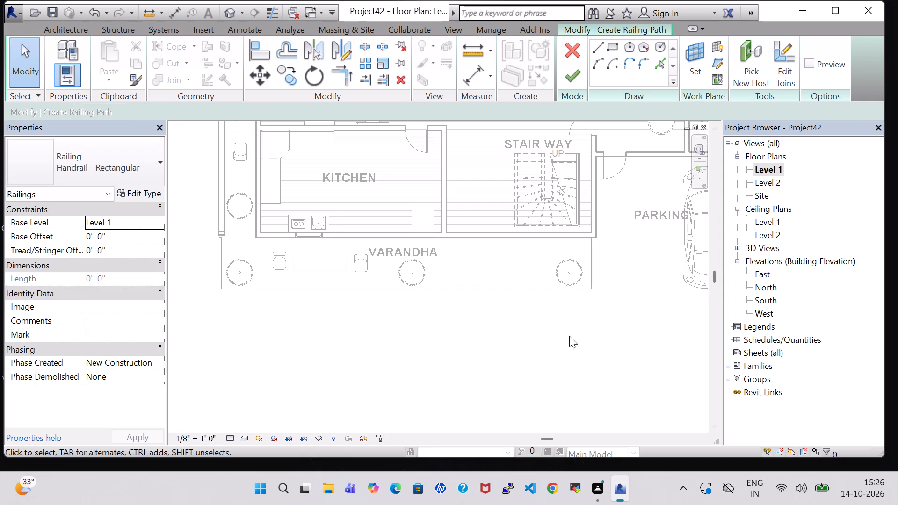
click(583, 51)
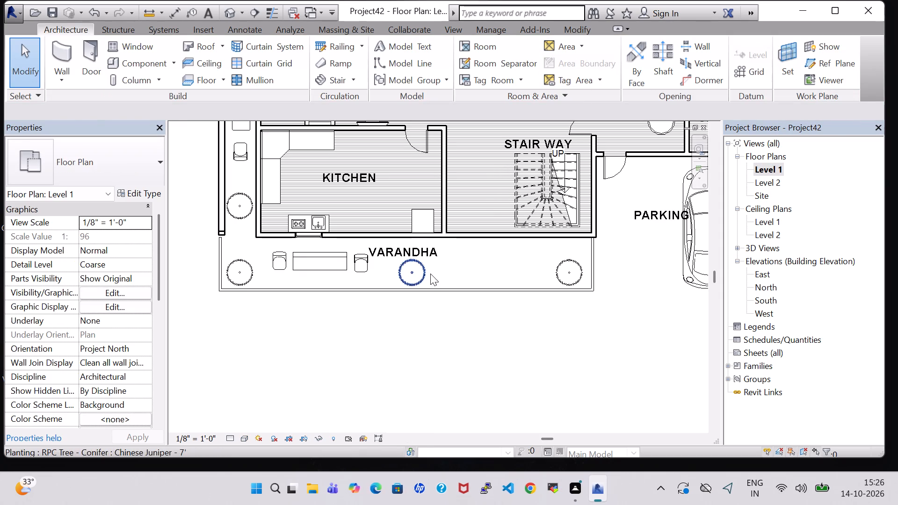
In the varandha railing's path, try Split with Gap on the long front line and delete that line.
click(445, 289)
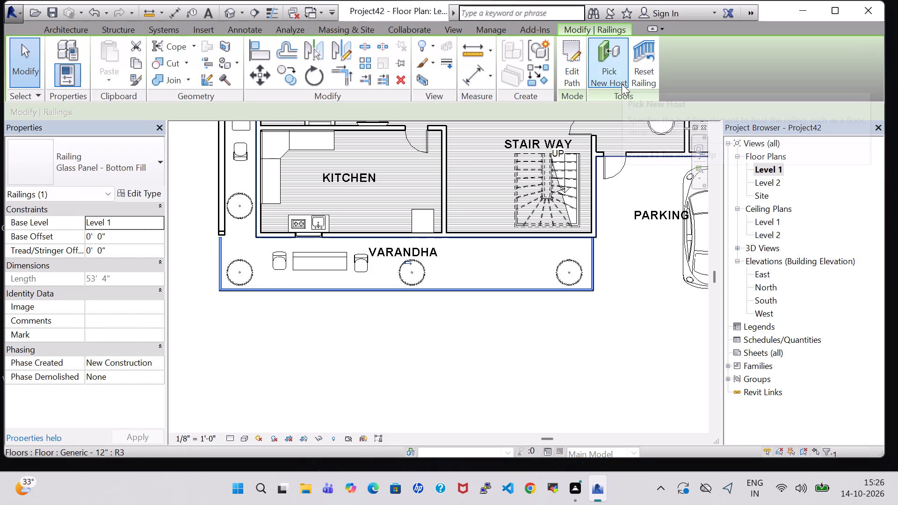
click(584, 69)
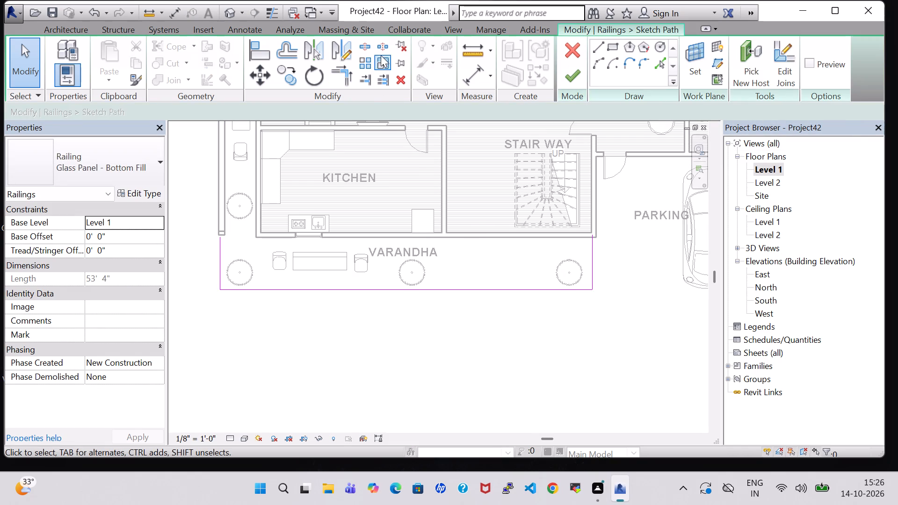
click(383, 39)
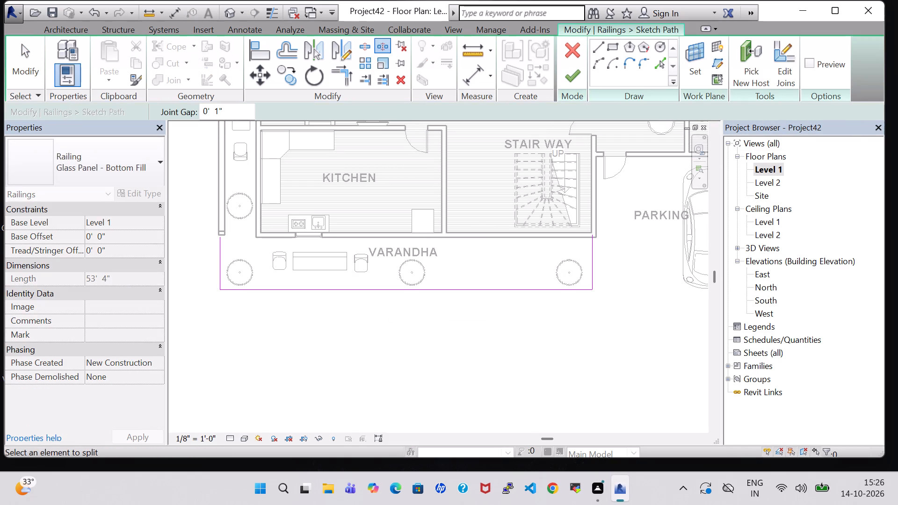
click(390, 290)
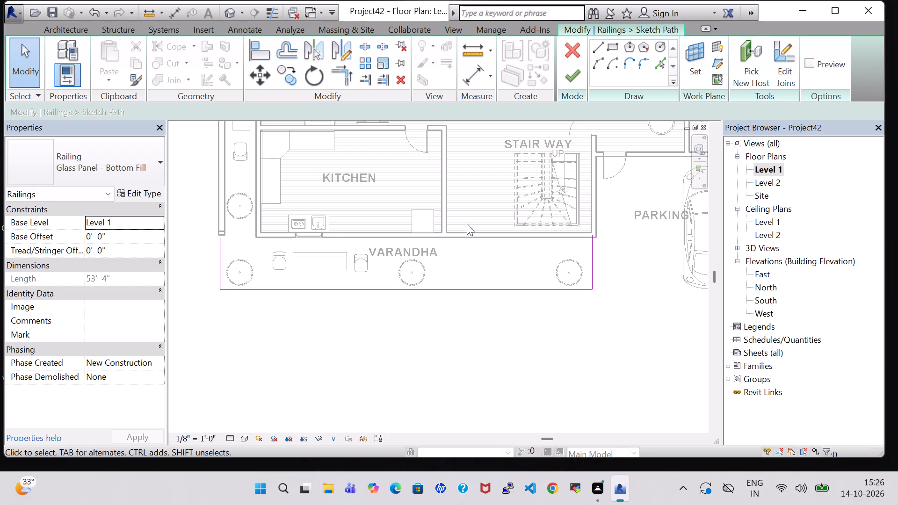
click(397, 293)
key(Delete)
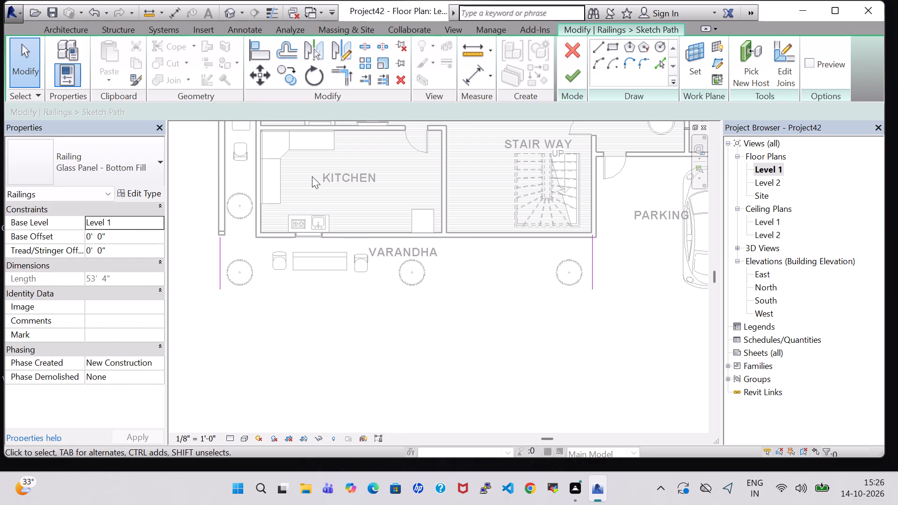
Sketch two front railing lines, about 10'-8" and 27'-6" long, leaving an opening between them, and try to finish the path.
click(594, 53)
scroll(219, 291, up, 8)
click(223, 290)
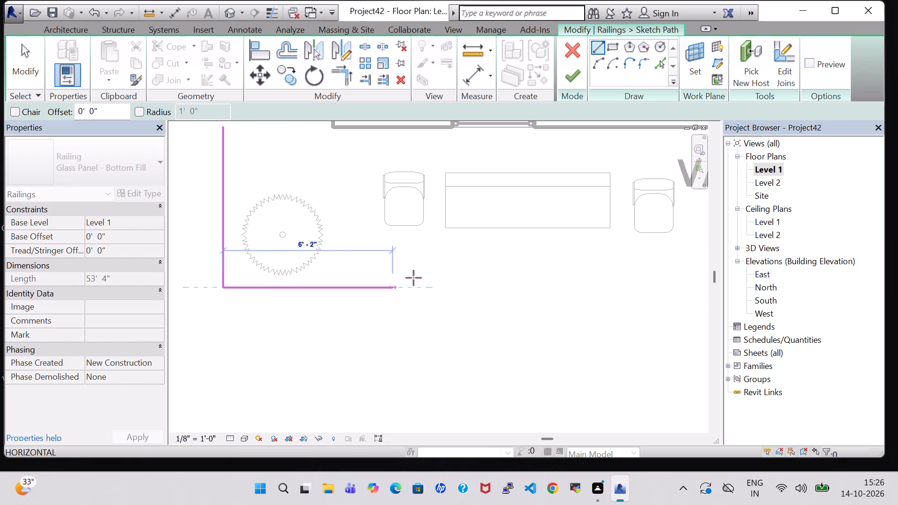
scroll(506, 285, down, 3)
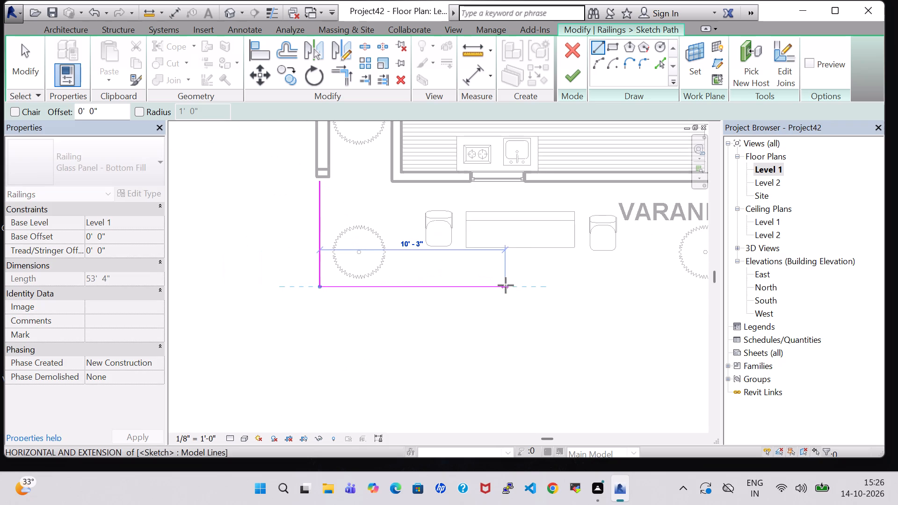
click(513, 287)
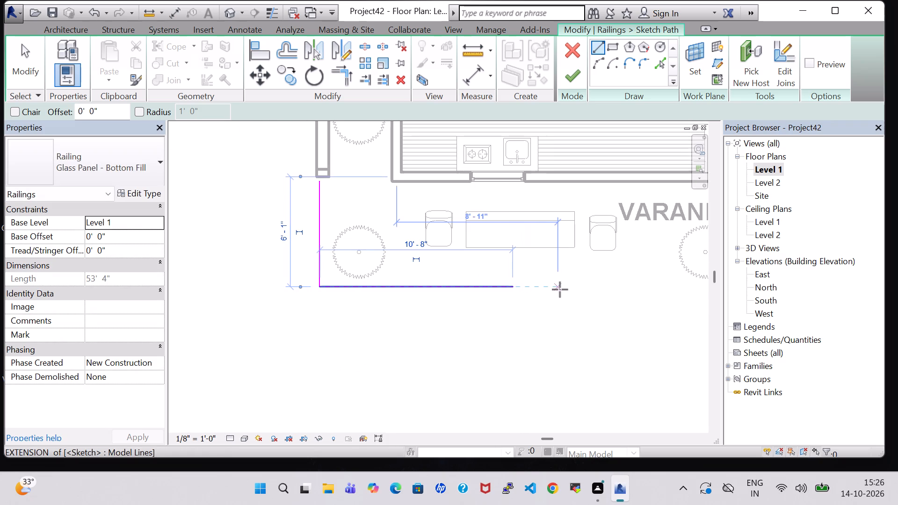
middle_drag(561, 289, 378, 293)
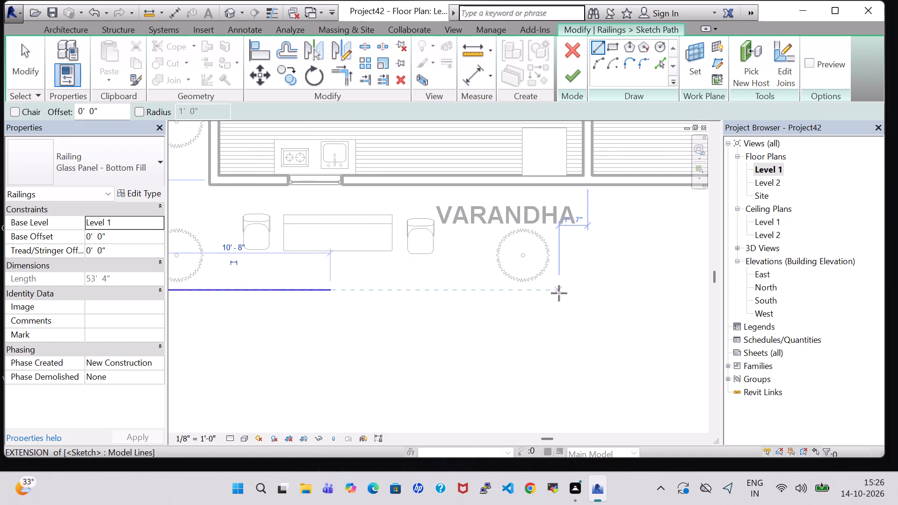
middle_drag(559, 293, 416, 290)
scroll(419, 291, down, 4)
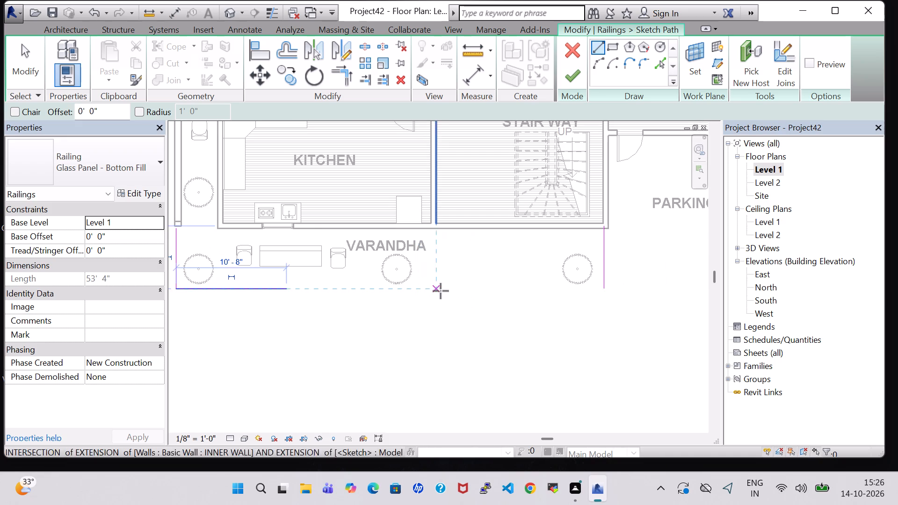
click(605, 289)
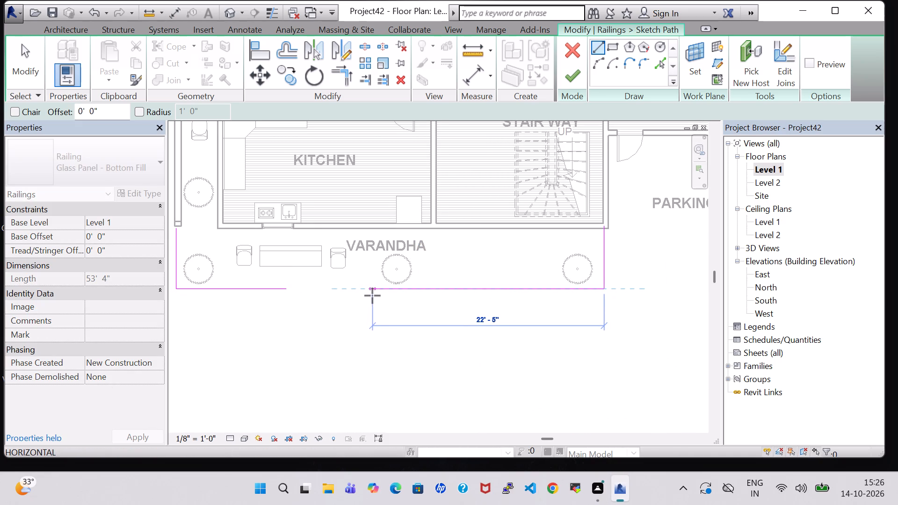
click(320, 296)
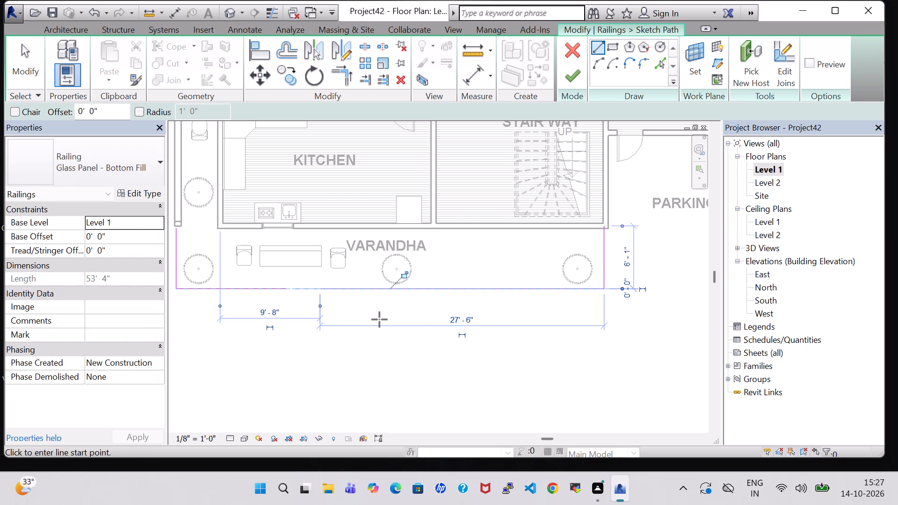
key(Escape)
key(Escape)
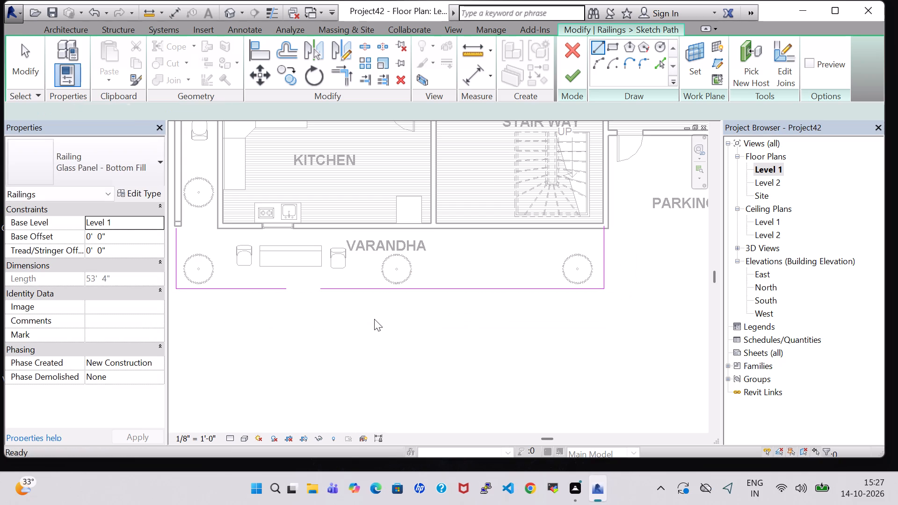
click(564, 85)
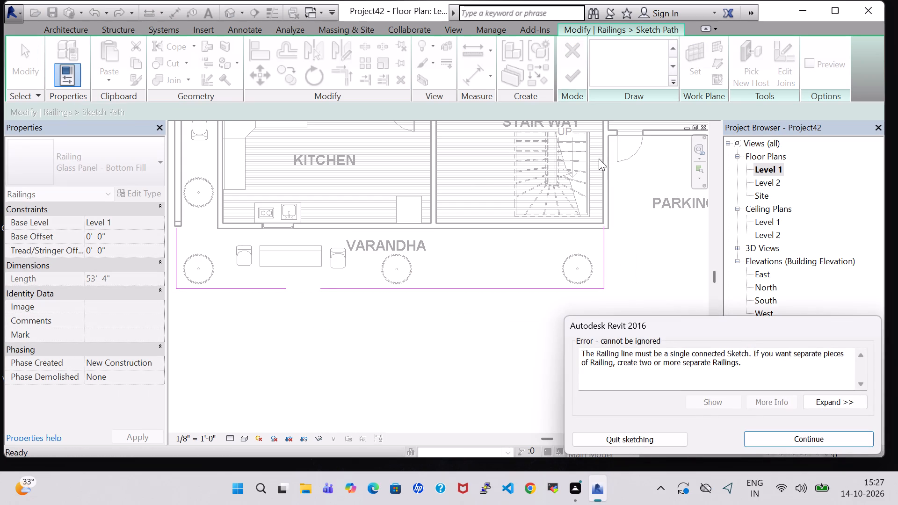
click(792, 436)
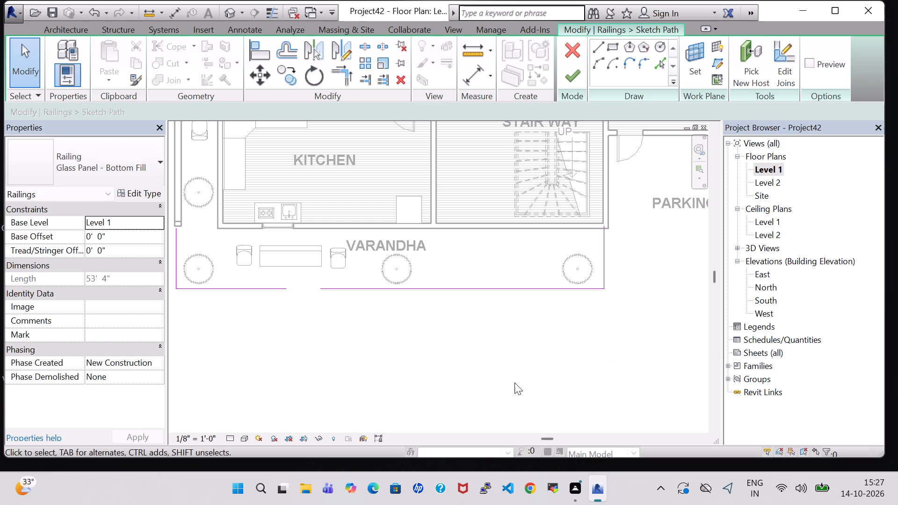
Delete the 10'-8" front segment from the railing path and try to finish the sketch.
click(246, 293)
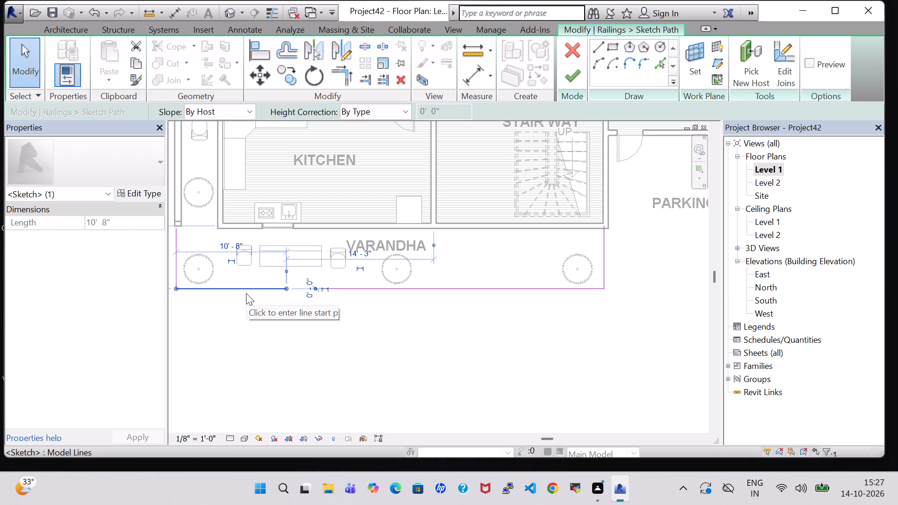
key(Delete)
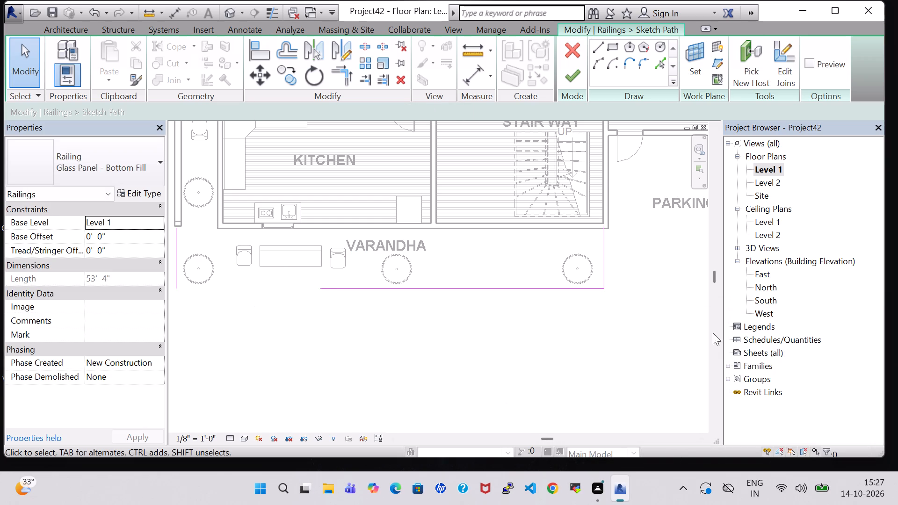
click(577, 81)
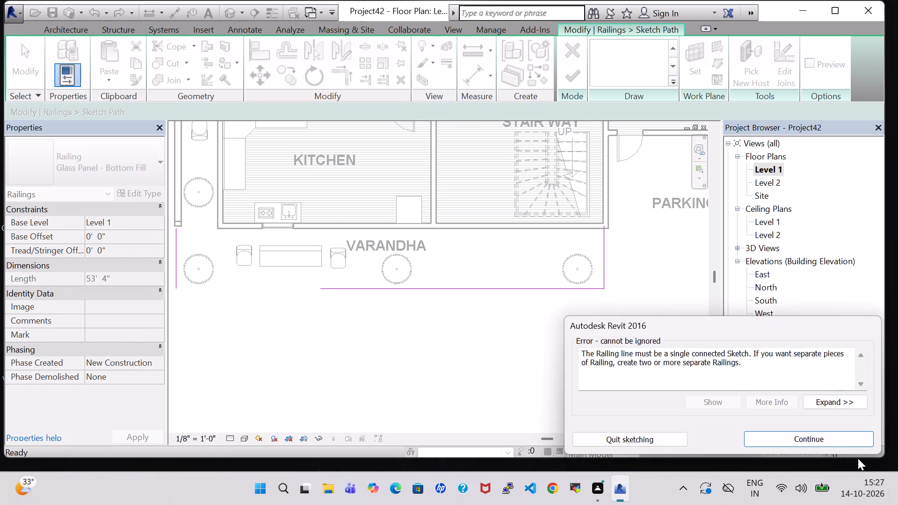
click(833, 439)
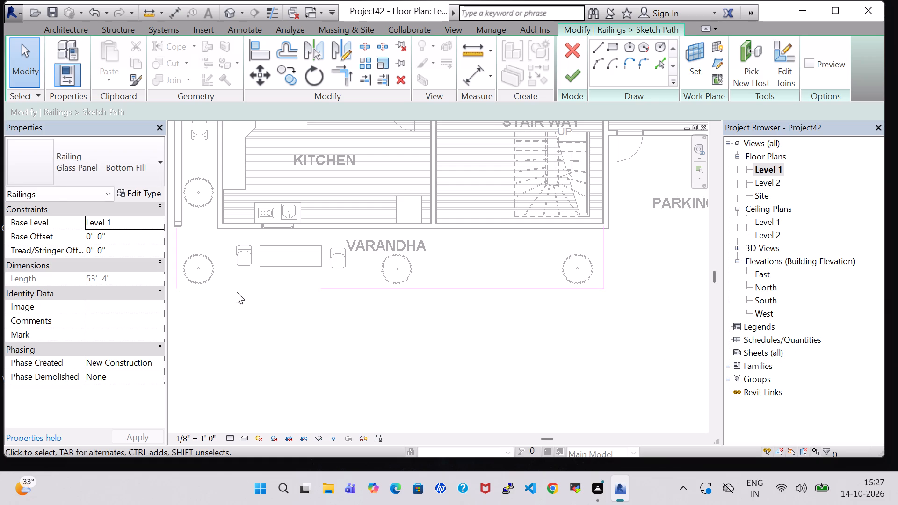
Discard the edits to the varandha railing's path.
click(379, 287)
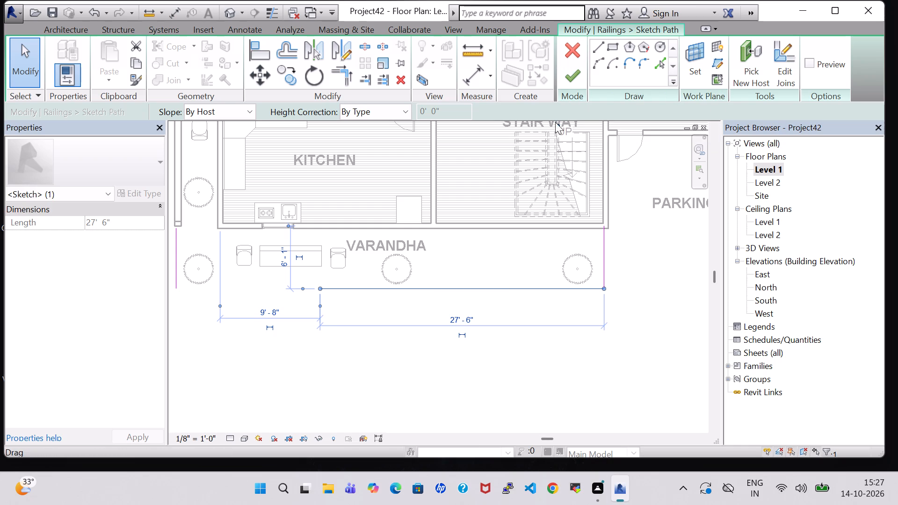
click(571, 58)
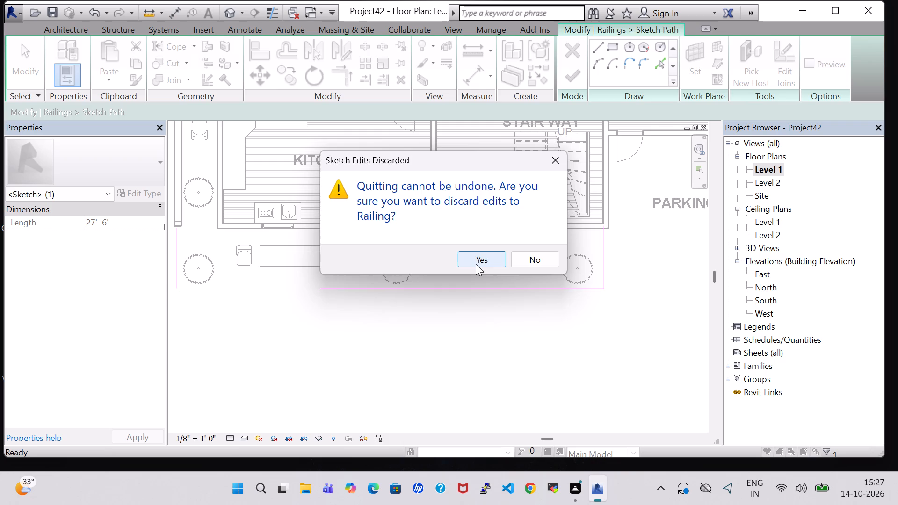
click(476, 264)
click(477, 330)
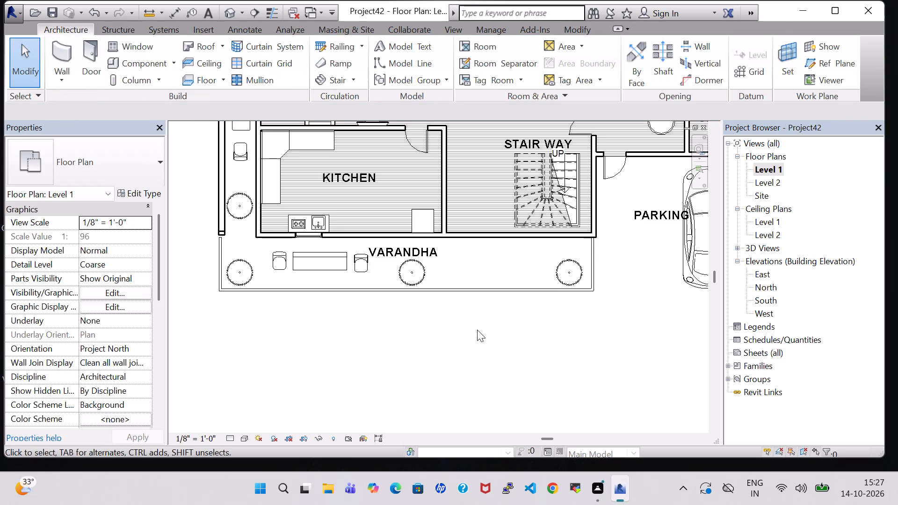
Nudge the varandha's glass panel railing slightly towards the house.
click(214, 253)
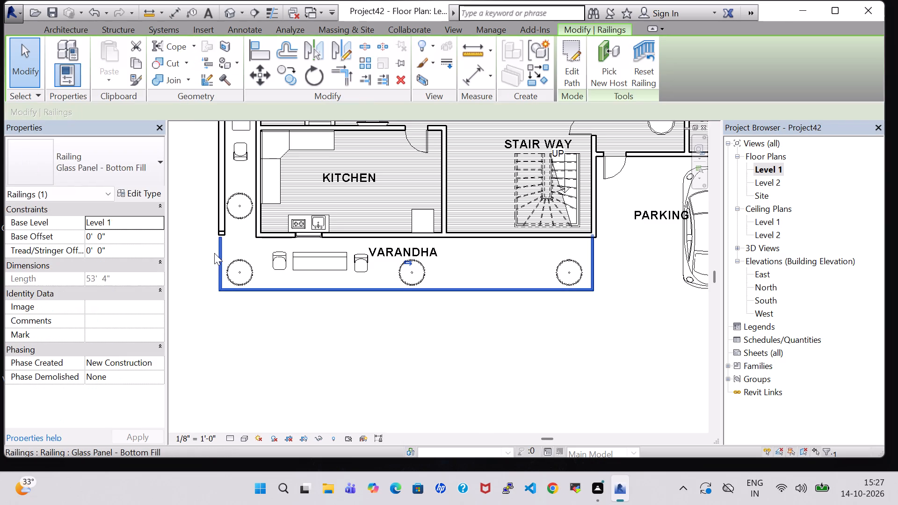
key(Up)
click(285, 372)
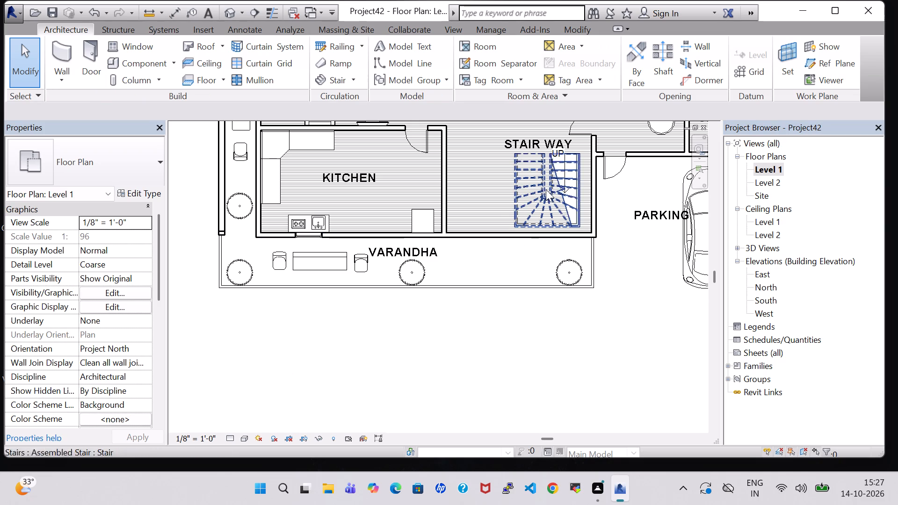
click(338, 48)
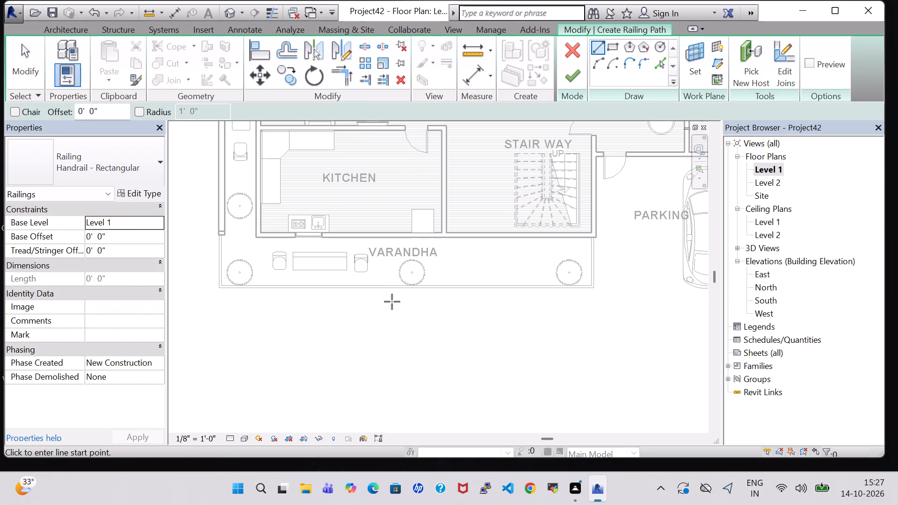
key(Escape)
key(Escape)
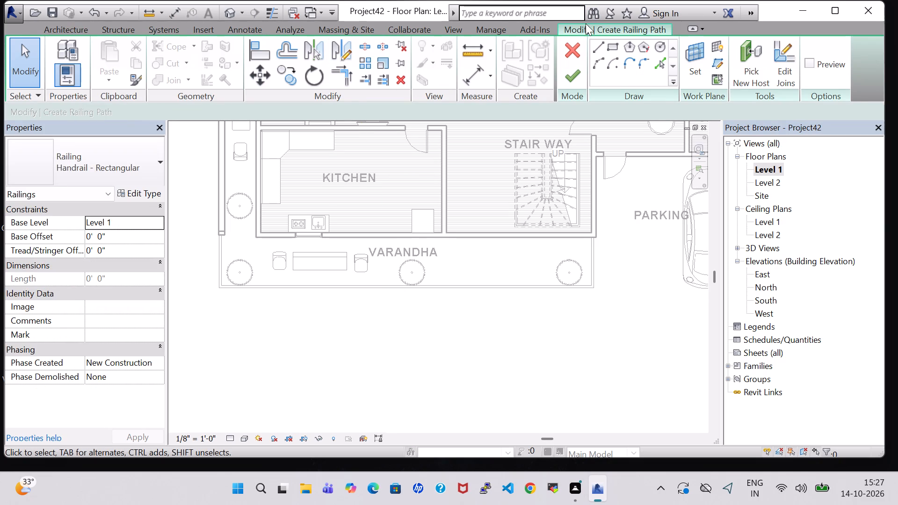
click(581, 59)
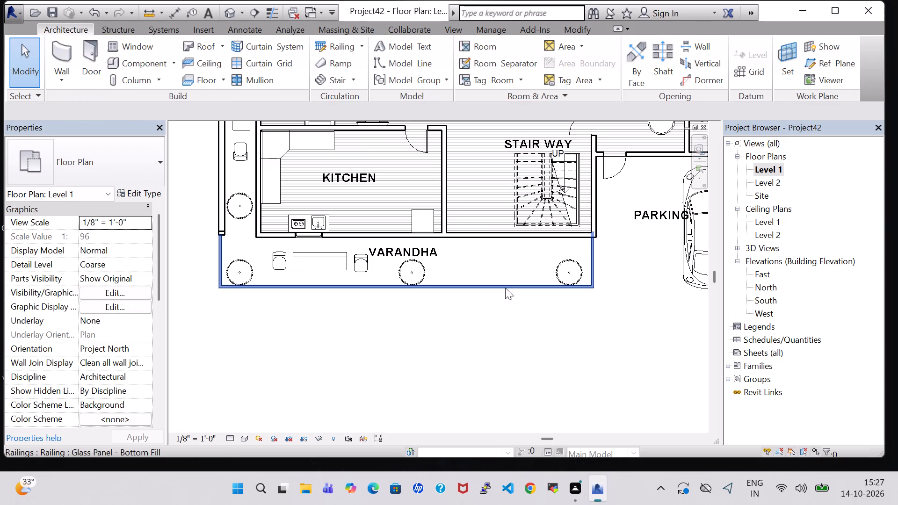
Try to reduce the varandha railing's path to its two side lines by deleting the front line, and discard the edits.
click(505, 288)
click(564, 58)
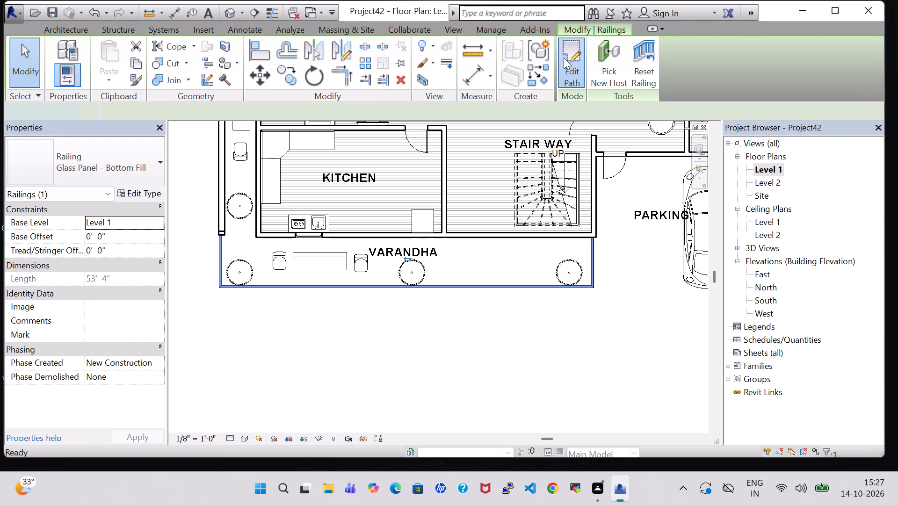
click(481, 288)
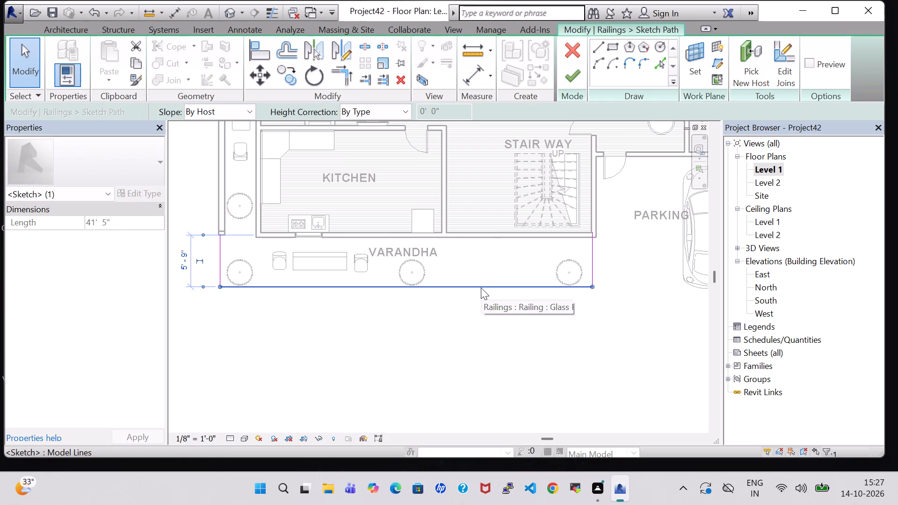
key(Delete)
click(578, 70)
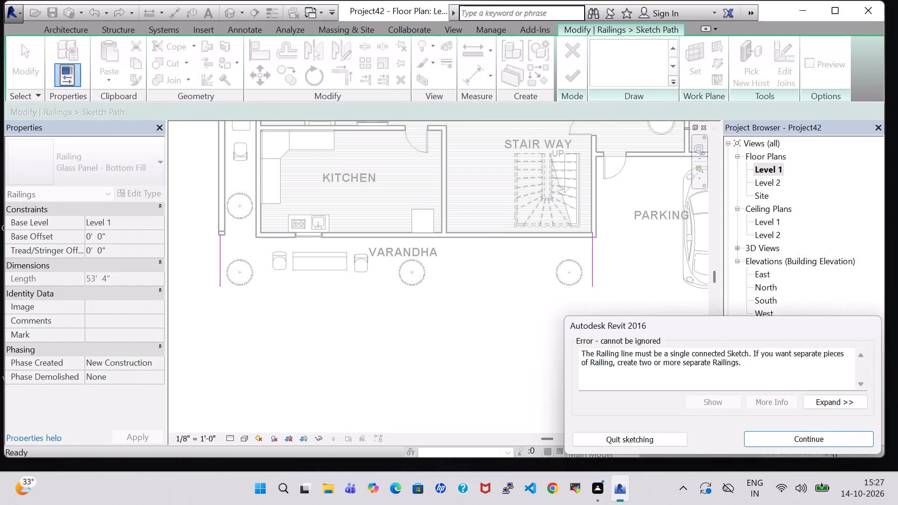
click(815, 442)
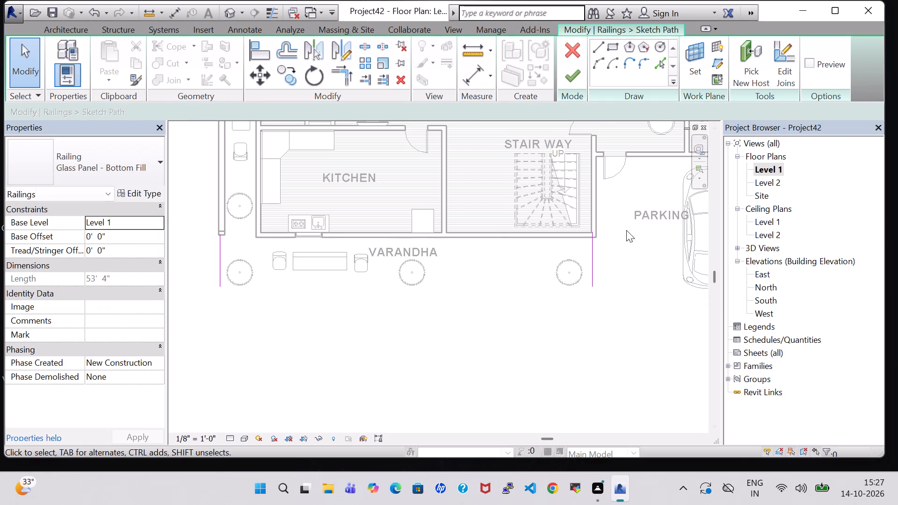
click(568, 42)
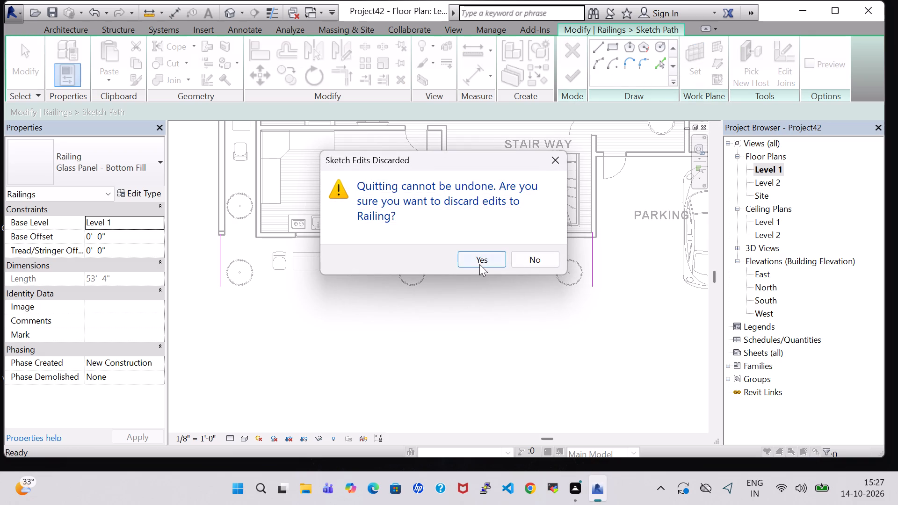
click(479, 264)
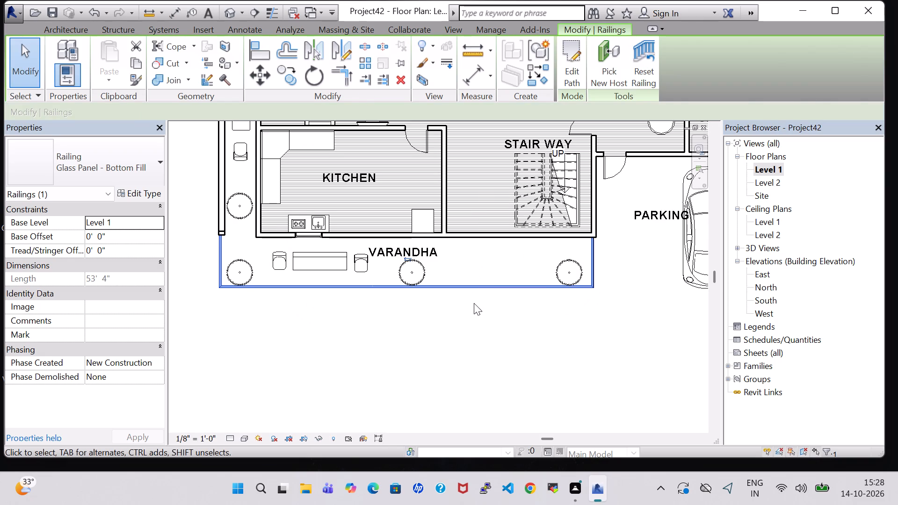
Delete the entire glass panel railing around the varandha.
key(Delete)
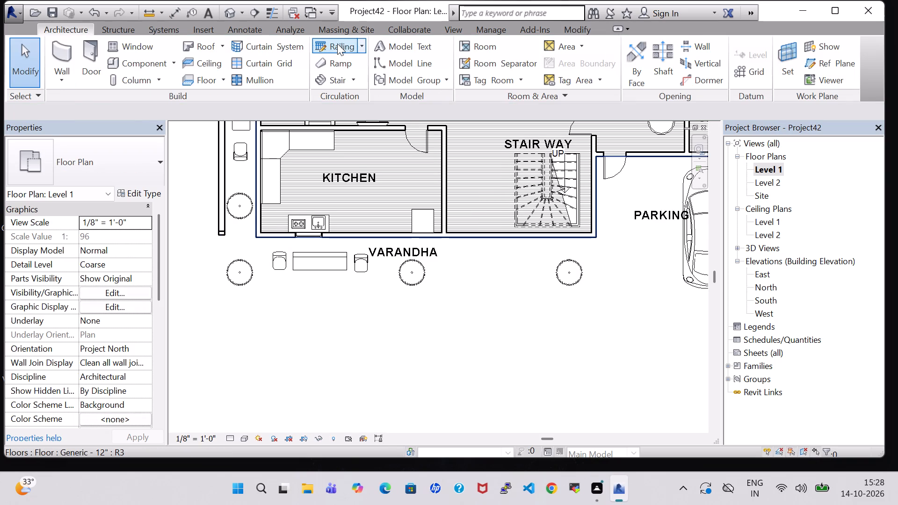
Sketch an L-shaped railing from the stairway's outer corner, about 5'-11" outward and 22'-7" along the varandha's front, and finish it.
click(337, 43)
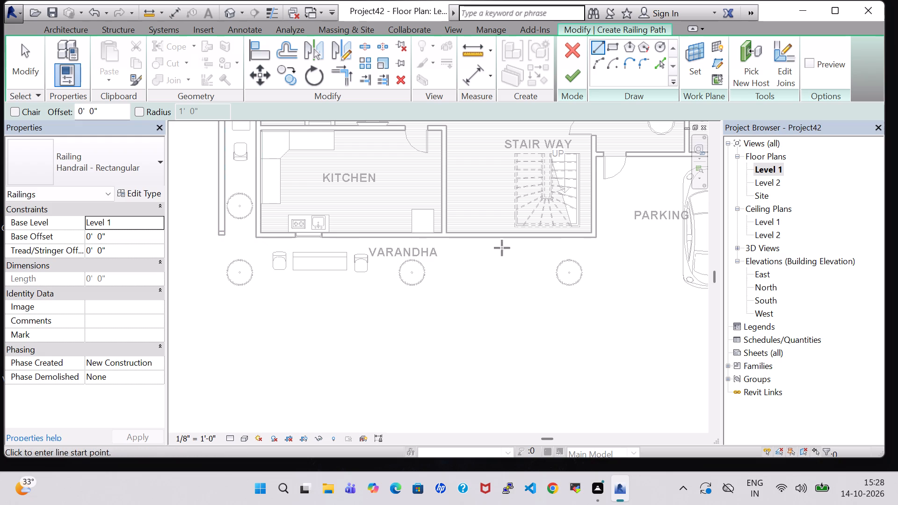
click(595, 238)
click(595, 290)
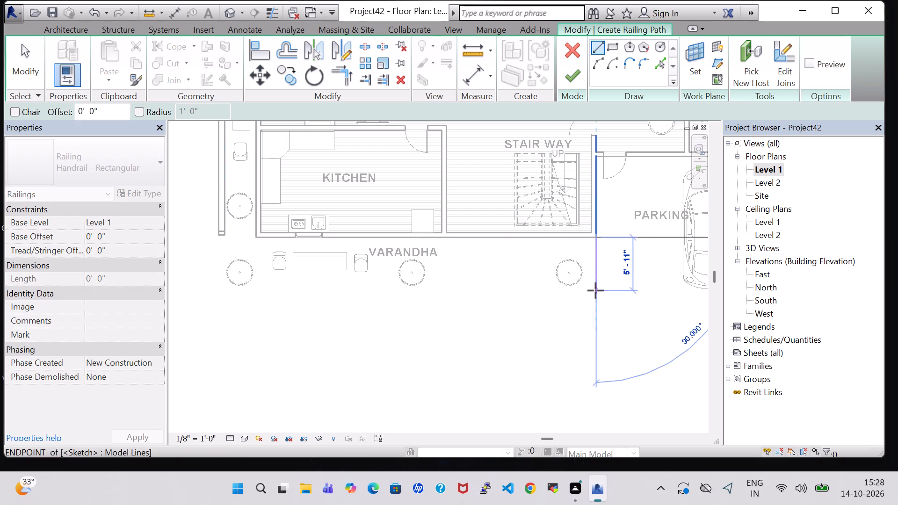
click(456, 293)
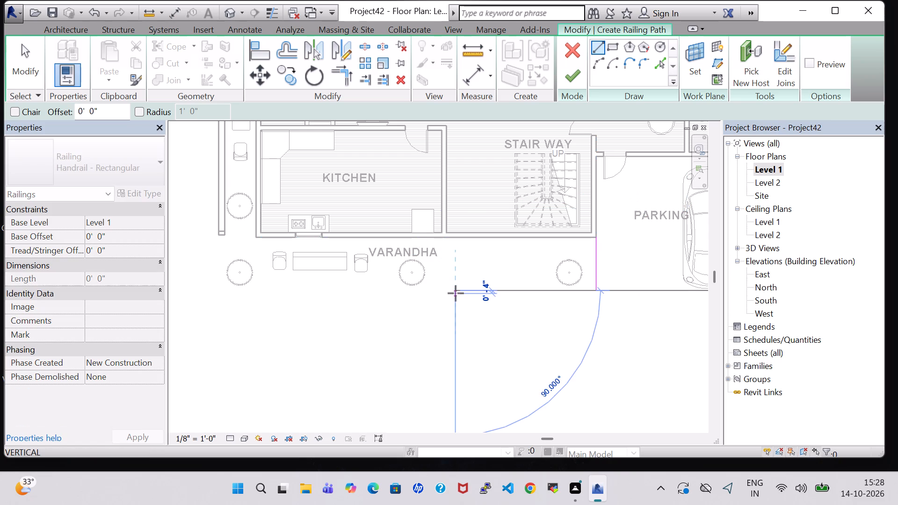
click(393, 294)
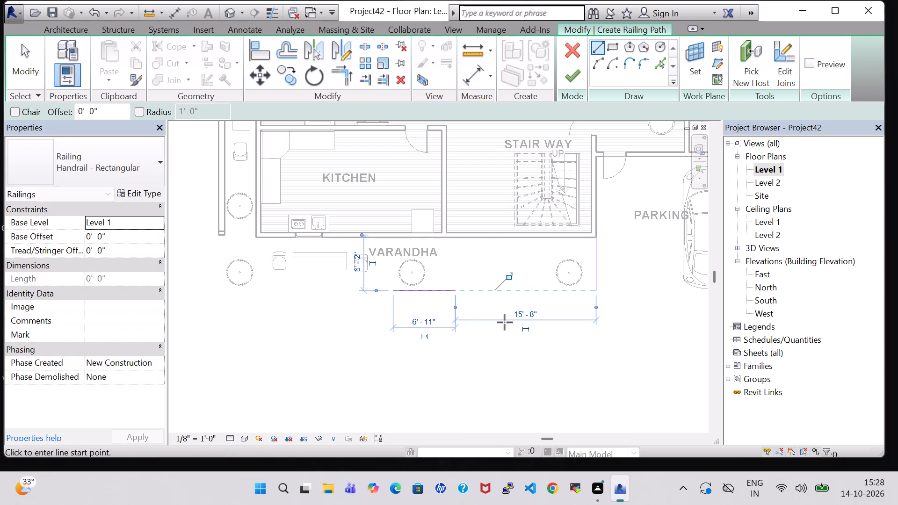
key(Escape)
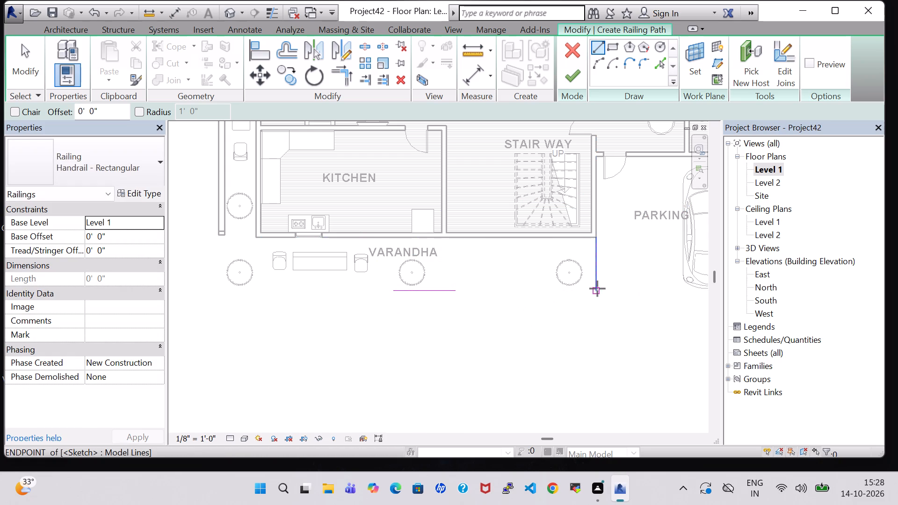
click(597, 289)
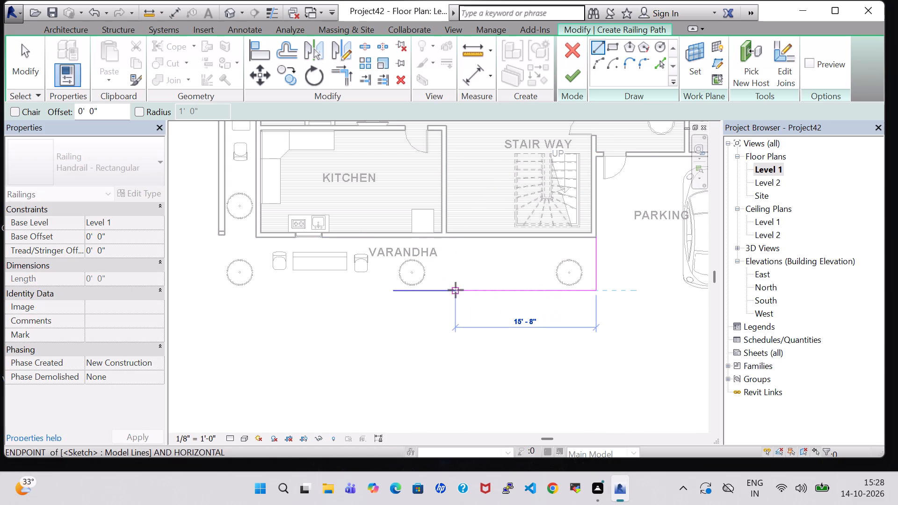
click(456, 290)
click(566, 70)
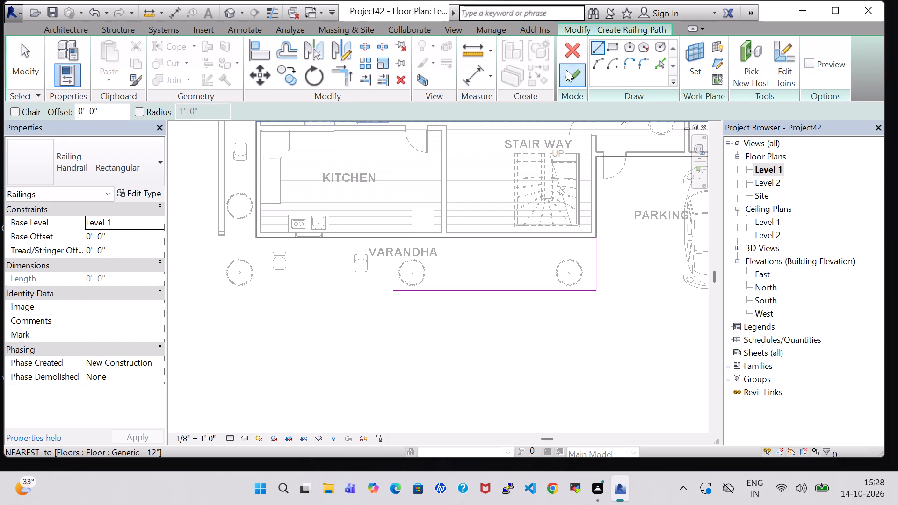
Change the new railing on the stairway side of the varandha to the Glass Panel - Bottom Fill type.
click(101, 148)
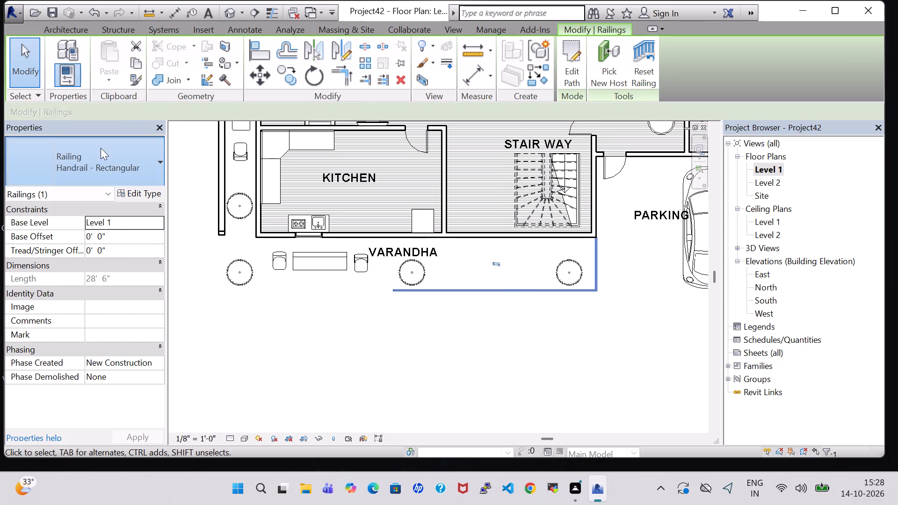
triple_click(185, 209)
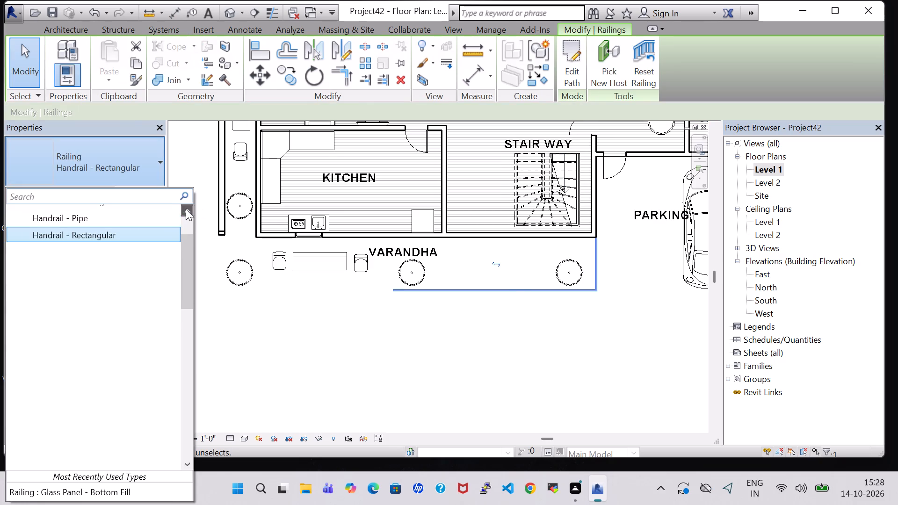
triple_click(186, 209)
click(186, 209)
click(115, 222)
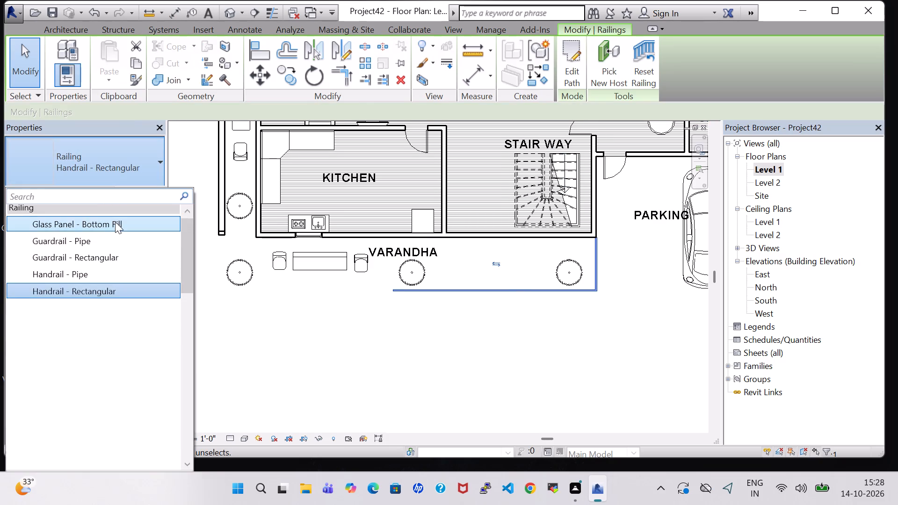
click(579, 367)
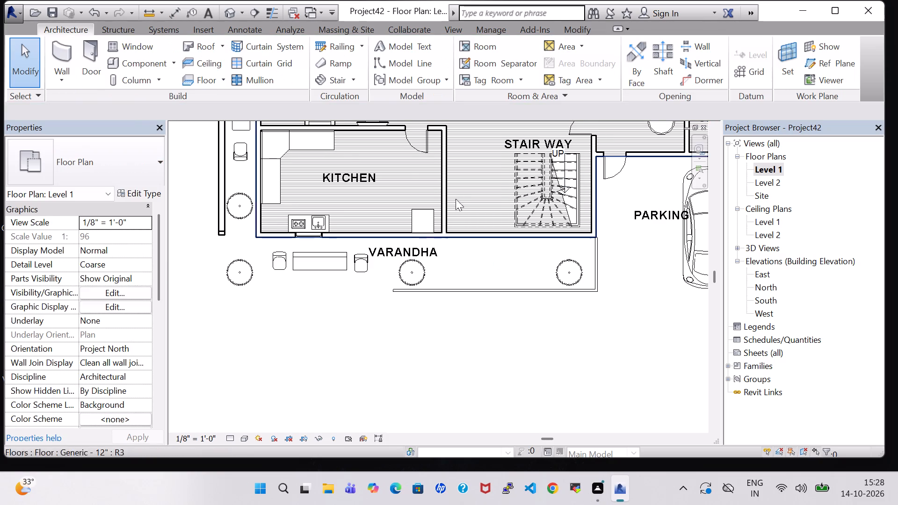
Create a second L-shaped railing from the outer wall's end near the kitchen, about 6'-5" outward and 15'-5" along the front, leaving an entrance gap.
click(342, 52)
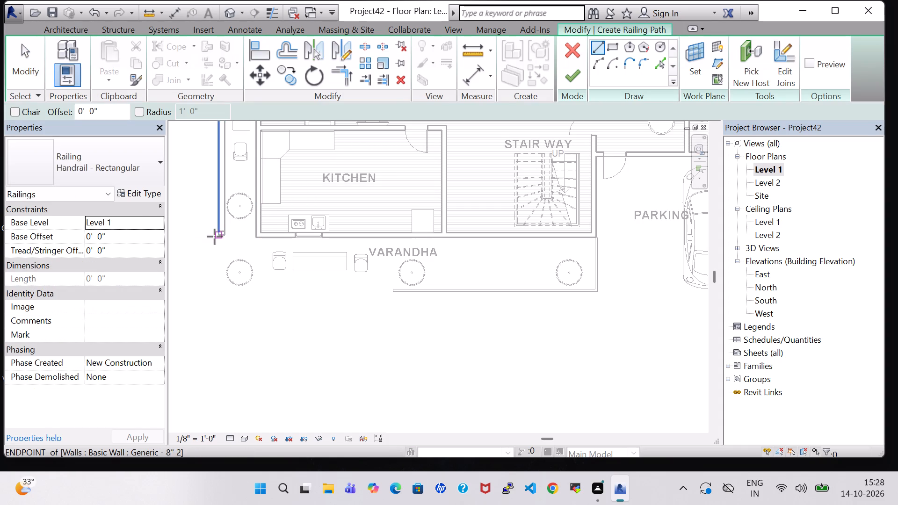
click(219, 236)
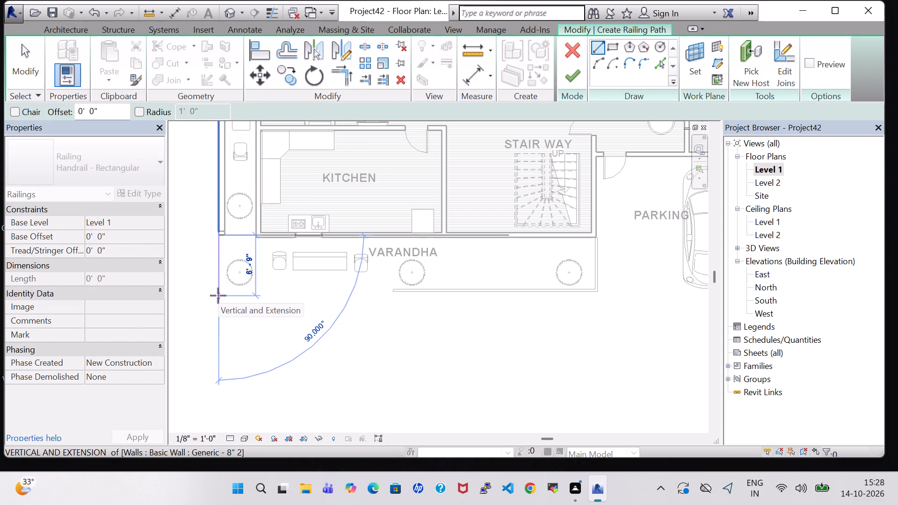
scroll(218, 293, up, 3)
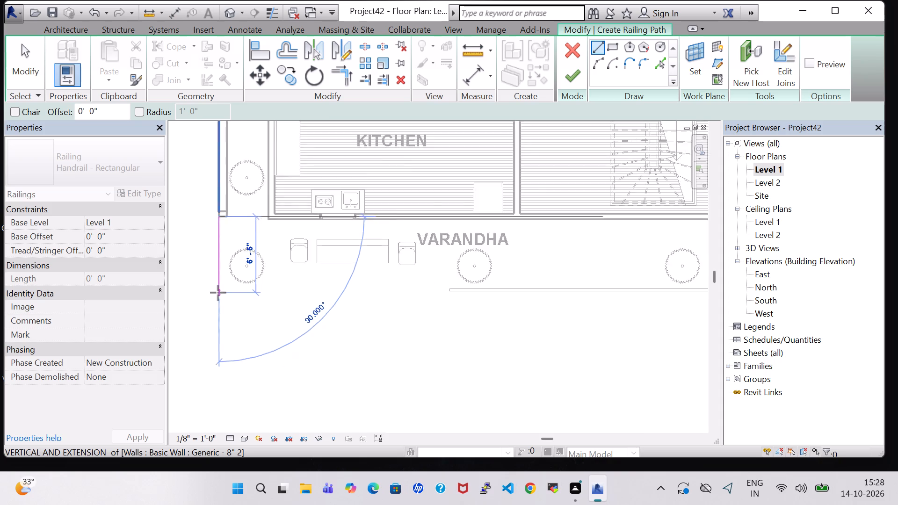
scroll(218, 293, up, 2)
click(223, 293)
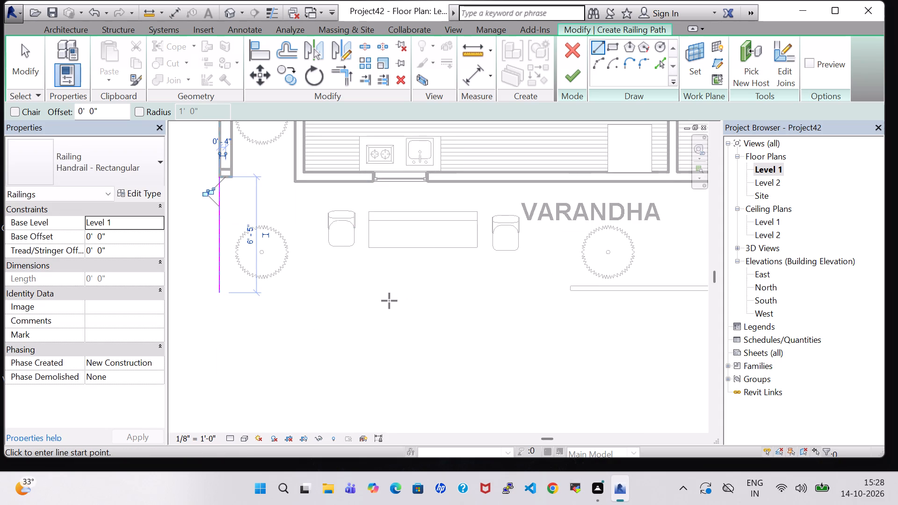
click(498, 290)
click(222, 297)
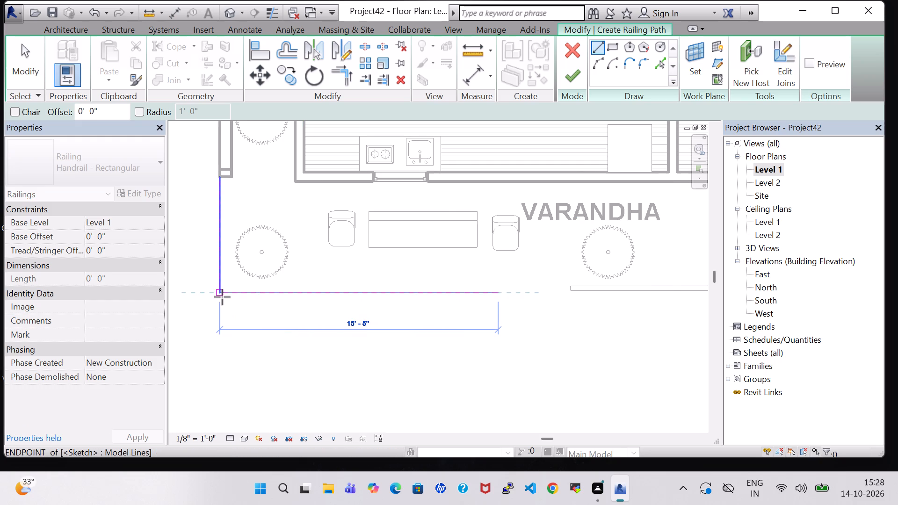
key(Escape)
key(Escape)
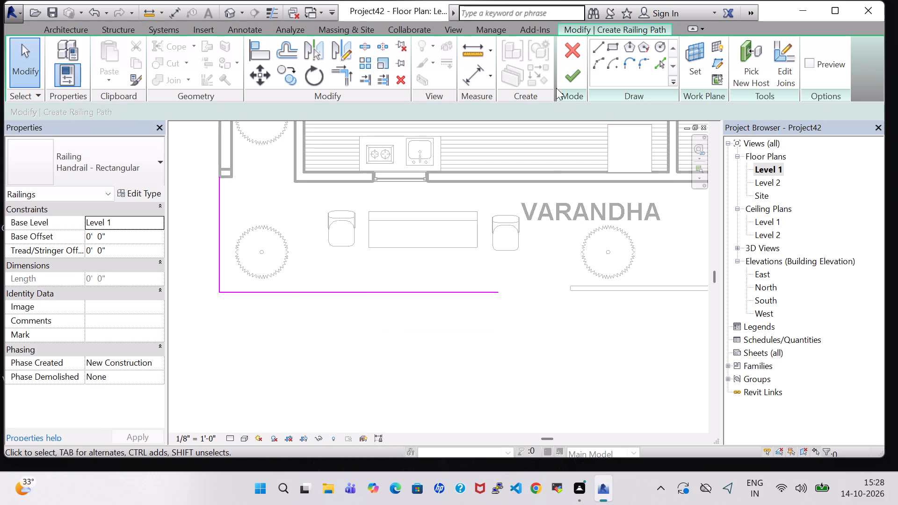
click(560, 83)
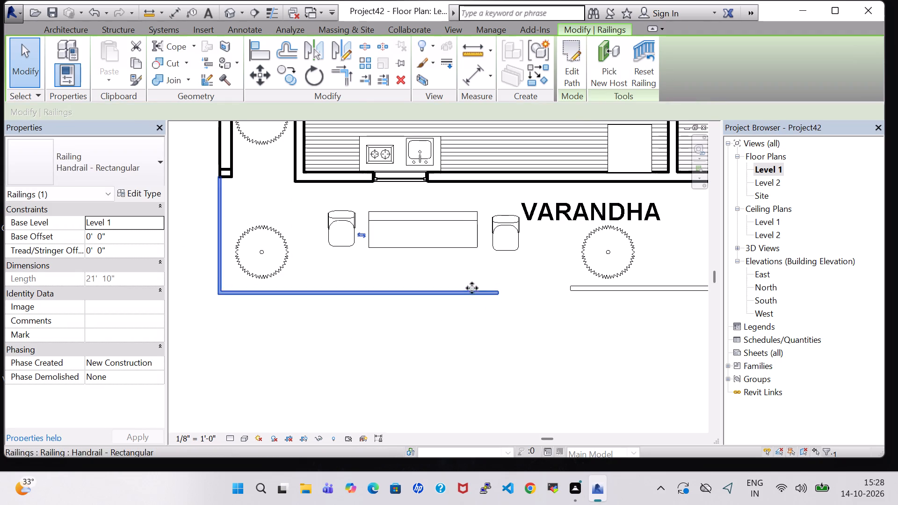
Change the kitchen-side varandha railing to the Glass Panel - Bottom Fill type.
click(134, 174)
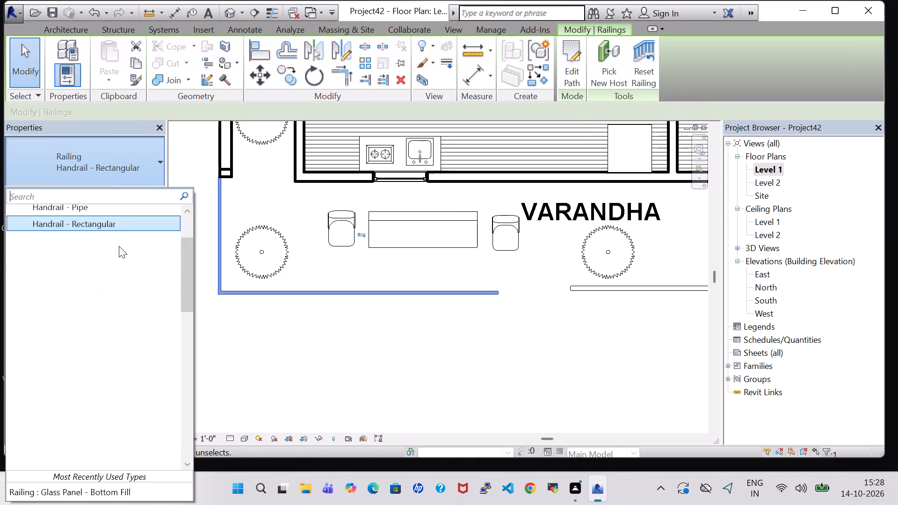
scroll(123, 227, up, 4)
click(123, 227)
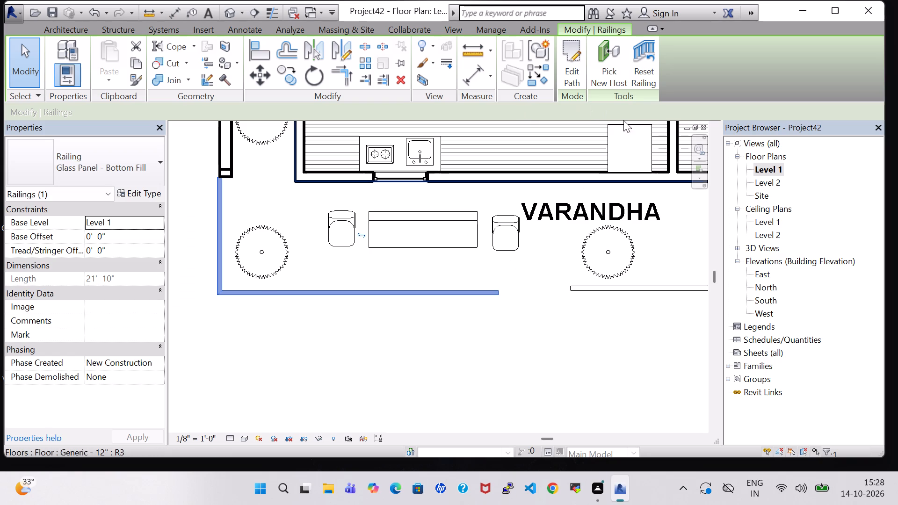
scroll(582, 289, down, 1)
click(570, 332)
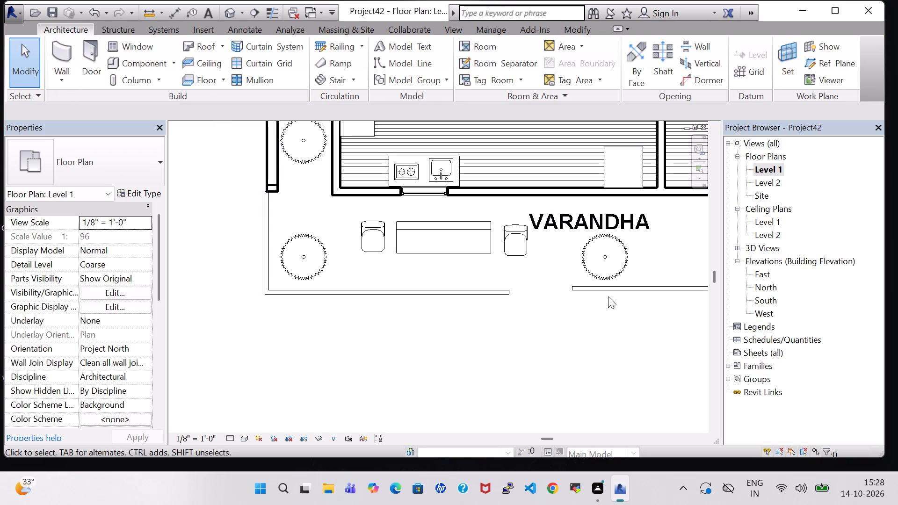
Nudge the stairway-side glass railing slightly away from the house to line up with the other front railing.
scroll(452, 296, down, 2)
click(617, 296)
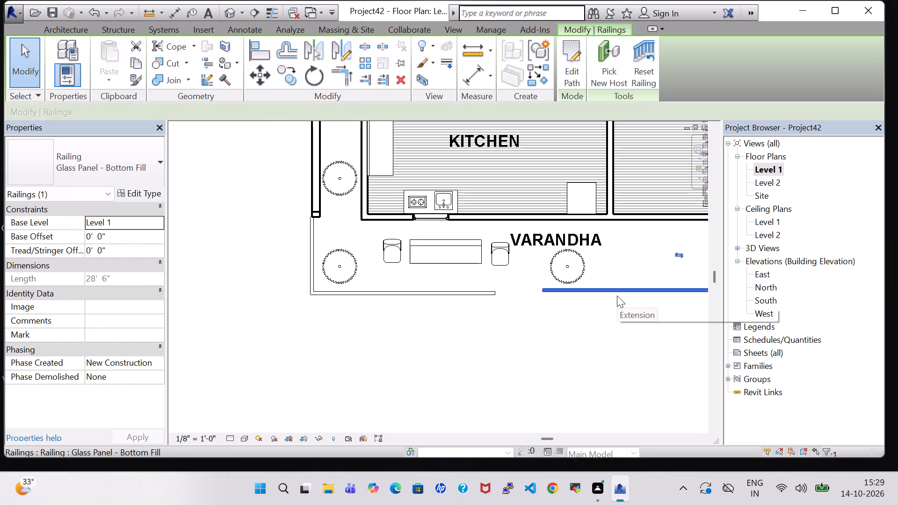
key(Down)
click(630, 334)
Edit the stairway-side railing's path, extending its side line to the house wall corner for a 6'-2" length, and finish the sketch.
middle_drag(629, 333, 497, 338)
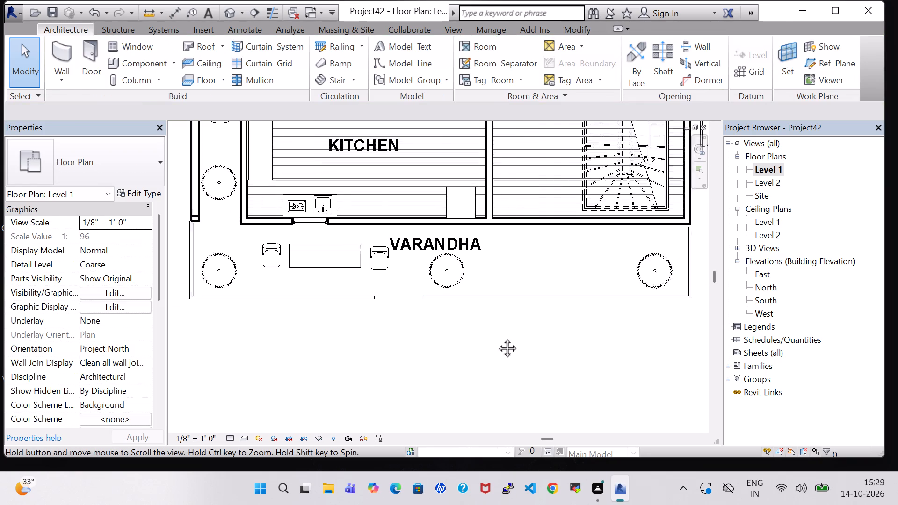
middle_drag(497, 338, 456, 338)
click(645, 255)
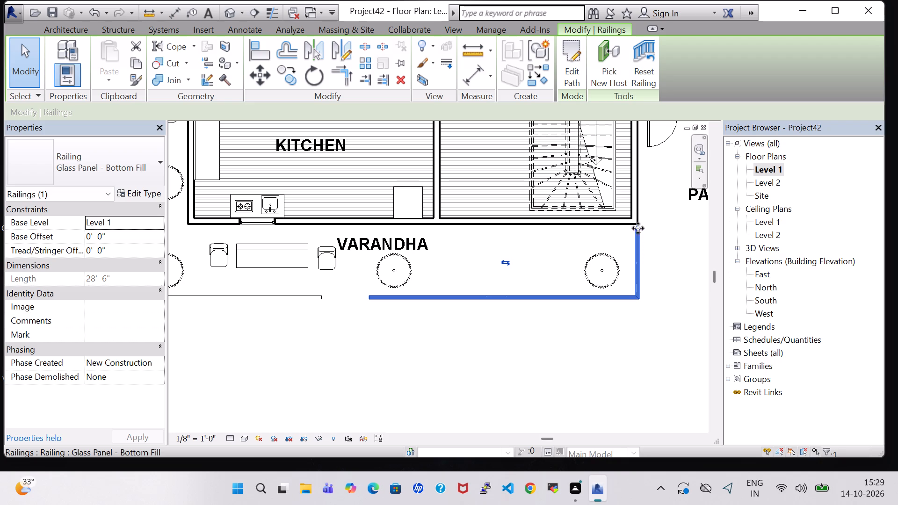
click(573, 60)
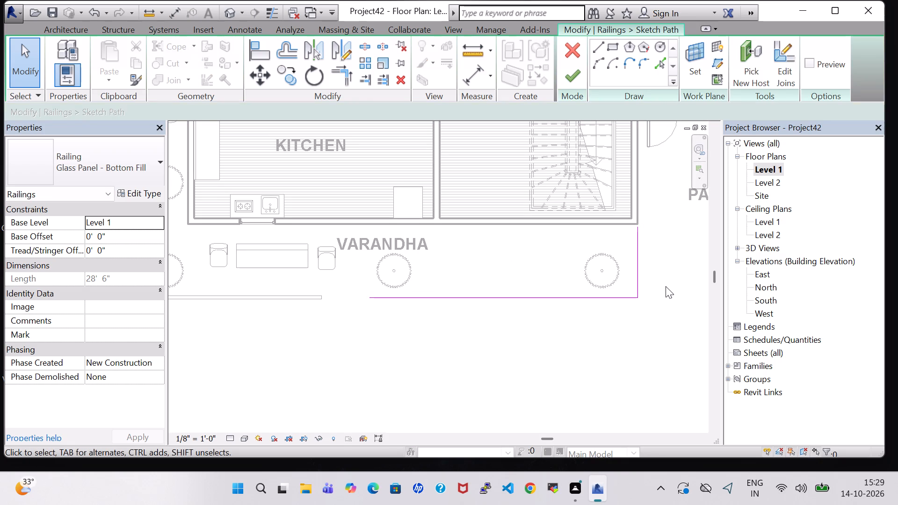
scroll(666, 286, up, 2)
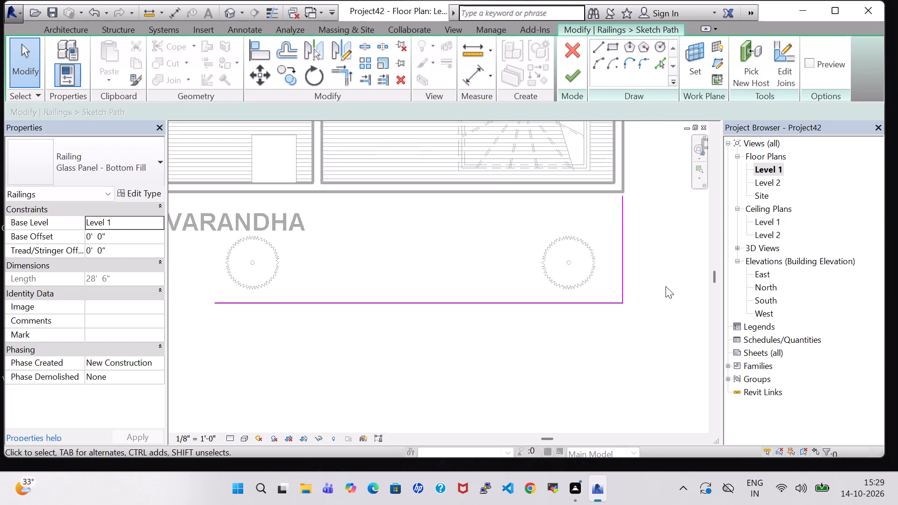
scroll(666, 286, up, 2)
click(618, 190)
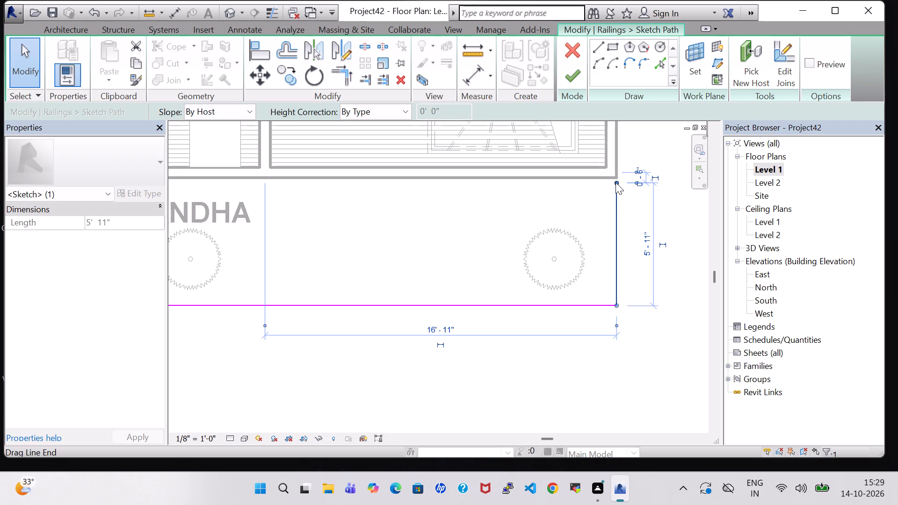
click(616, 182)
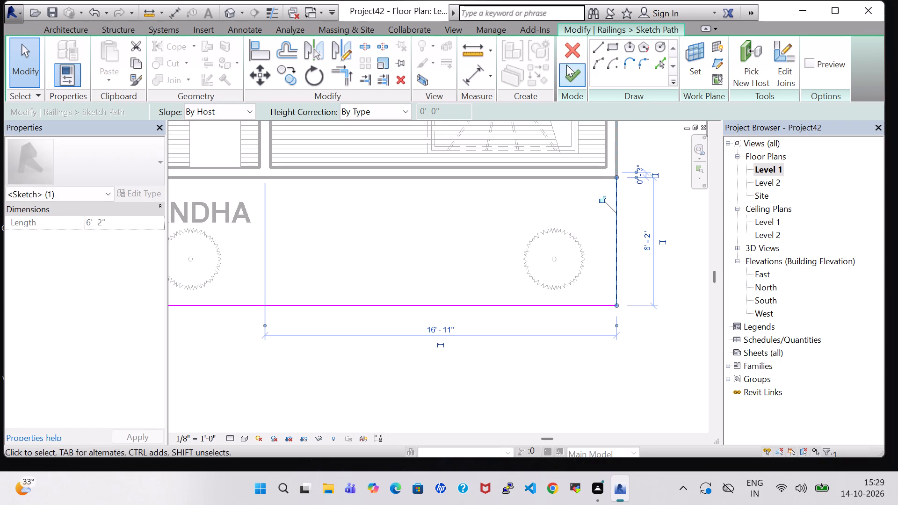
click(572, 83)
click(654, 318)
Nudge the kitchen-side glass railing slightly inward, towards the entrance gap.
scroll(657, 320, down, 2)
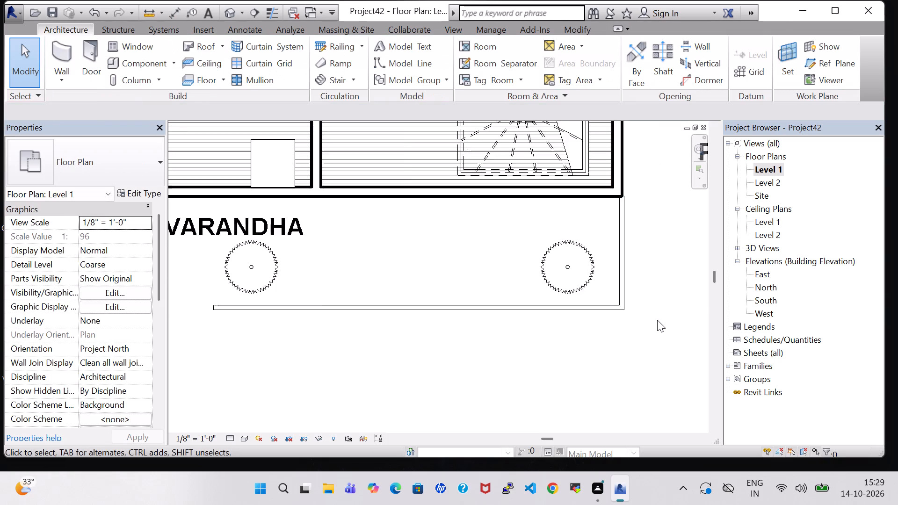
scroll(657, 320, down, 3)
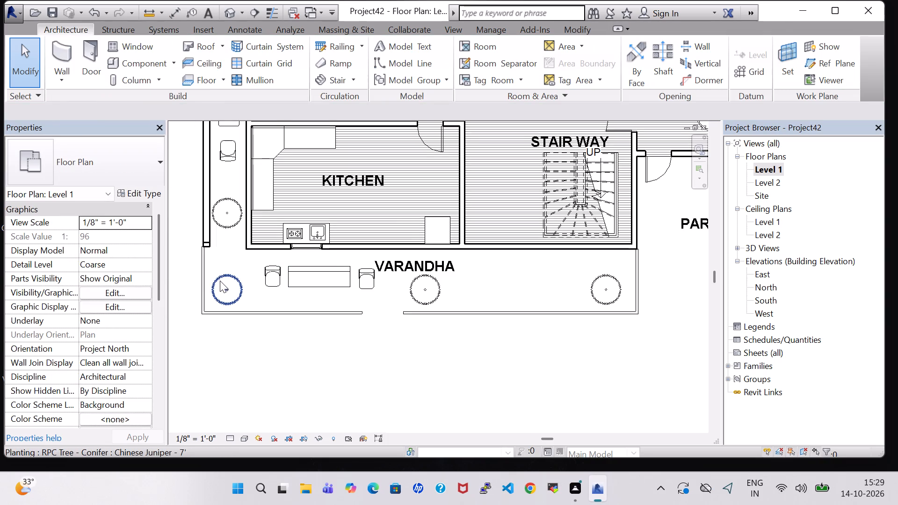
click(201, 281)
key(space)
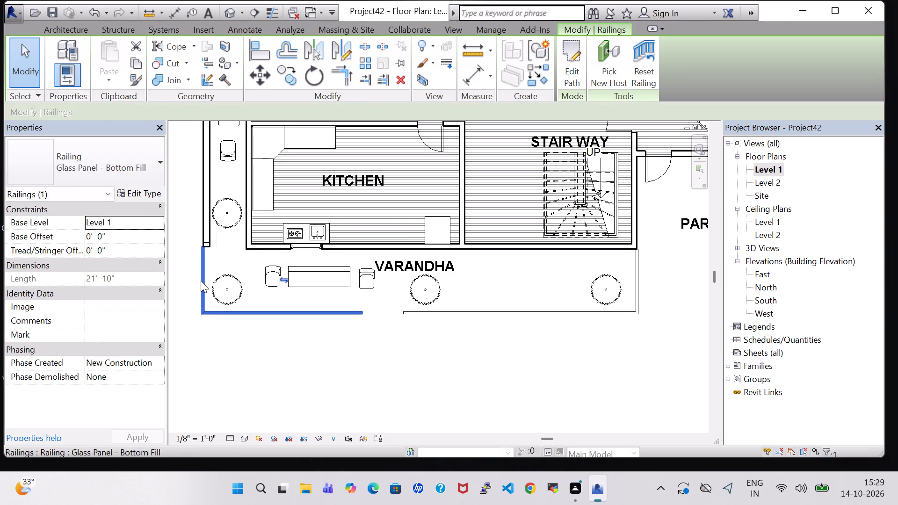
key(Right)
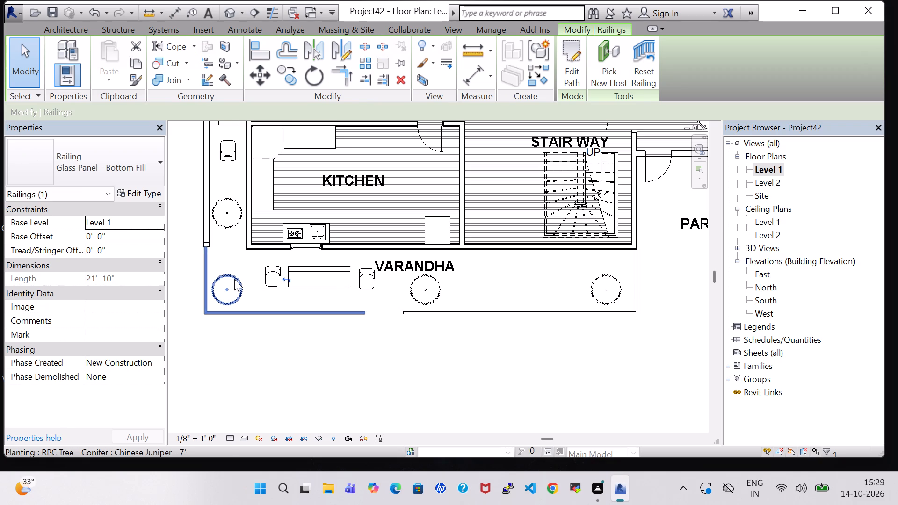
click(346, 354)
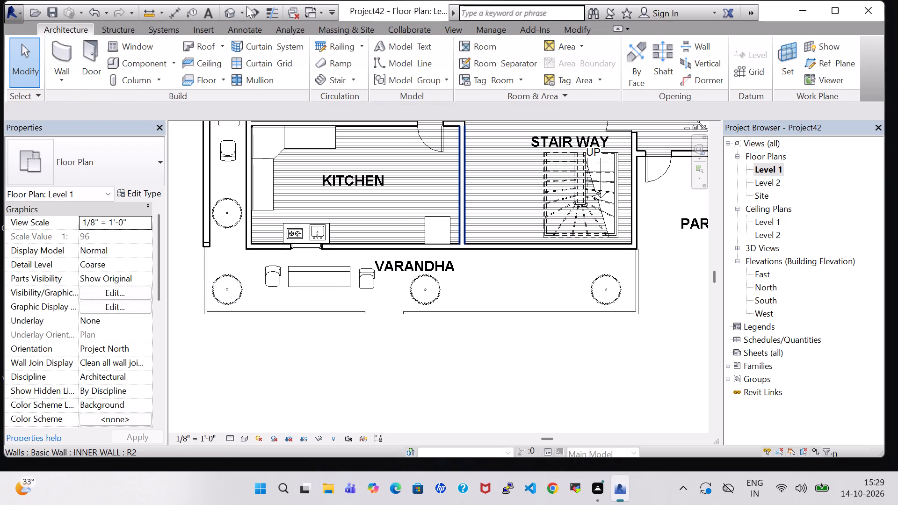
Examine the rebuilt varandha glass railings, their entrance gap and the surrounding house in 3D, from the front, the sides and above.
click(226, 7)
scroll(471, 275, down, 2)
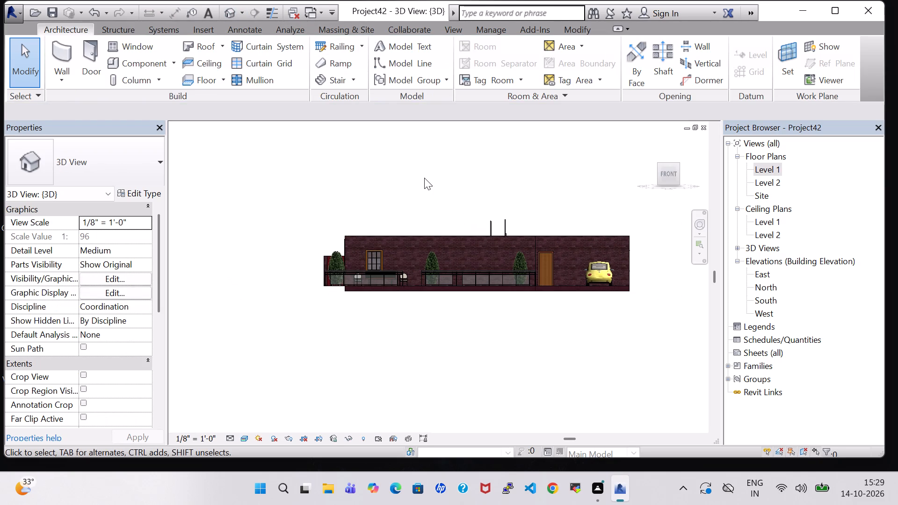
shift+middle_drag(424, 178, 433, 311)
shift+scroll(424, 178, up, 1)
scroll(434, 307, up, 4)
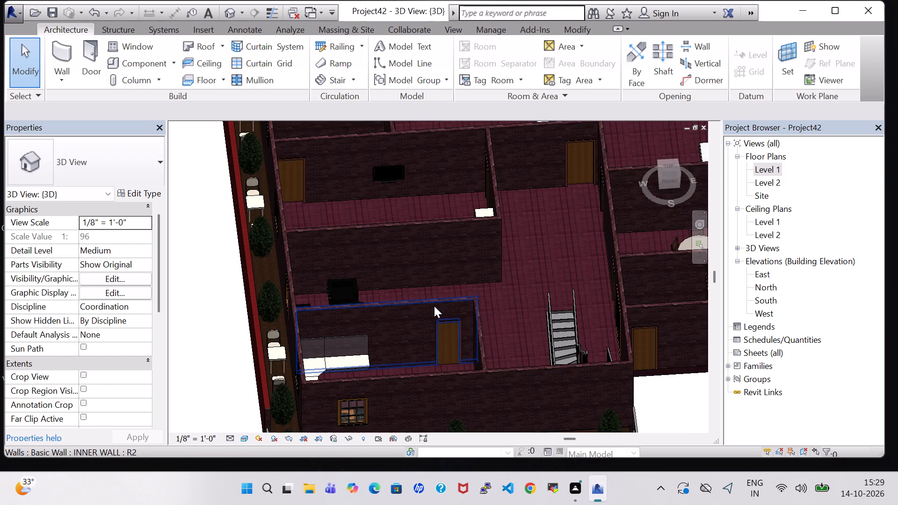
middle_drag(671, 413, 646, 287)
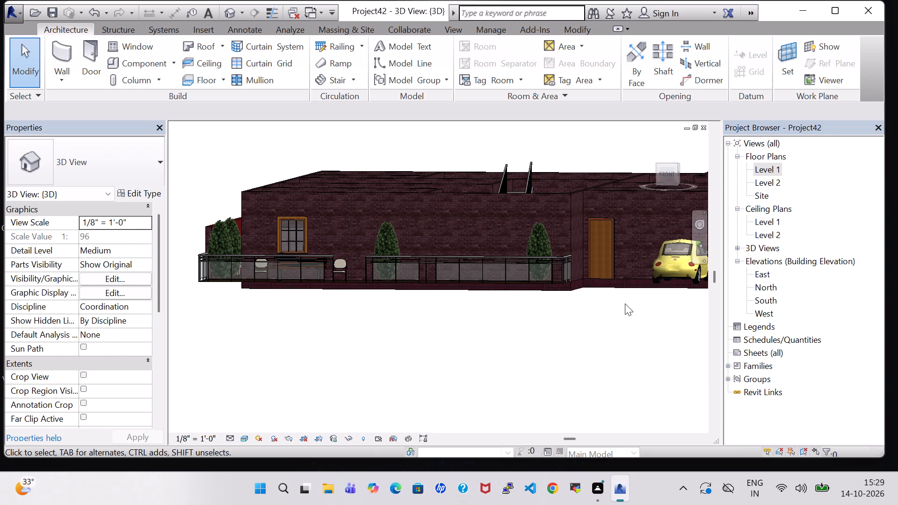
scroll(460, 376, up, 1)
scroll(473, 351, down, 2)
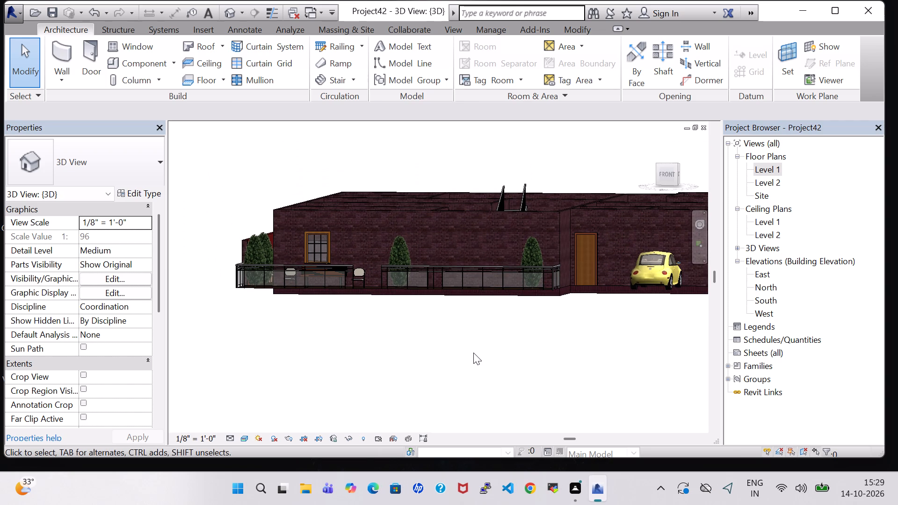
shift+middle_drag(468, 350, 518, 435)
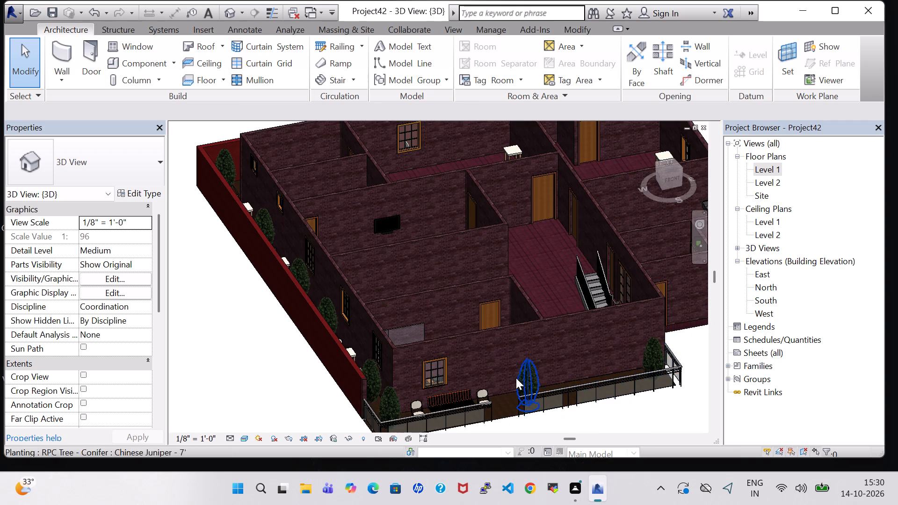
click(337, 346)
click(232, 353)
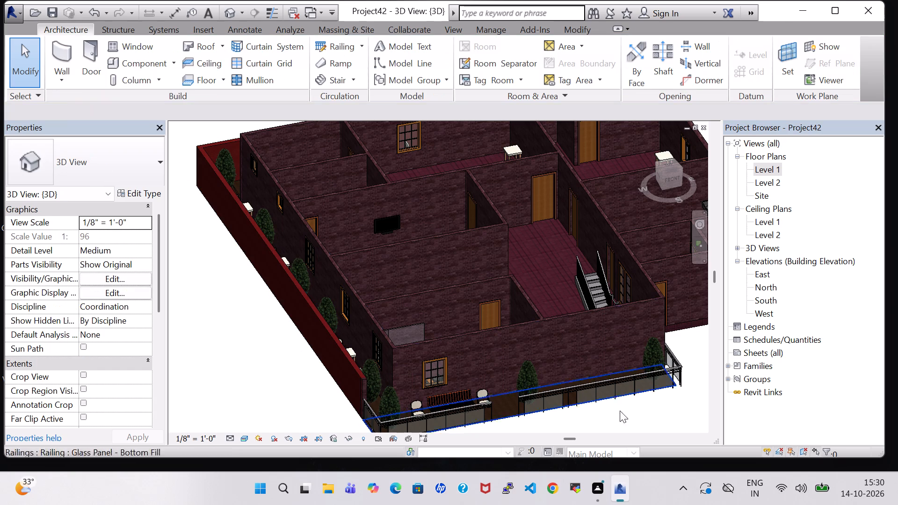
shift+middle_drag(655, 411, 591, 381)
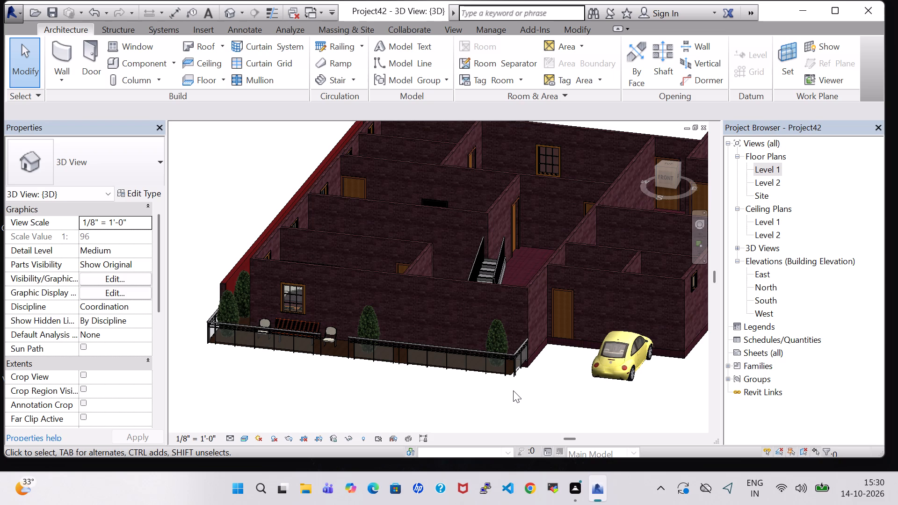
click(531, 406)
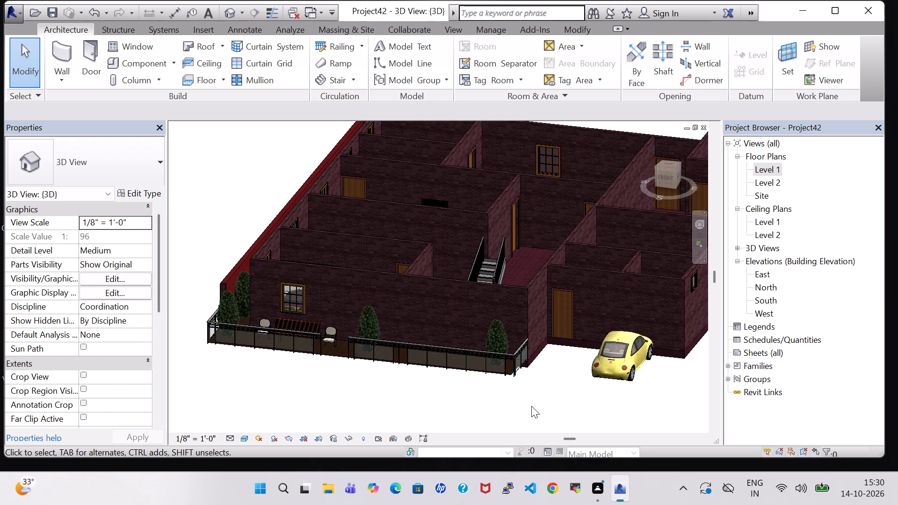
click(262, 385)
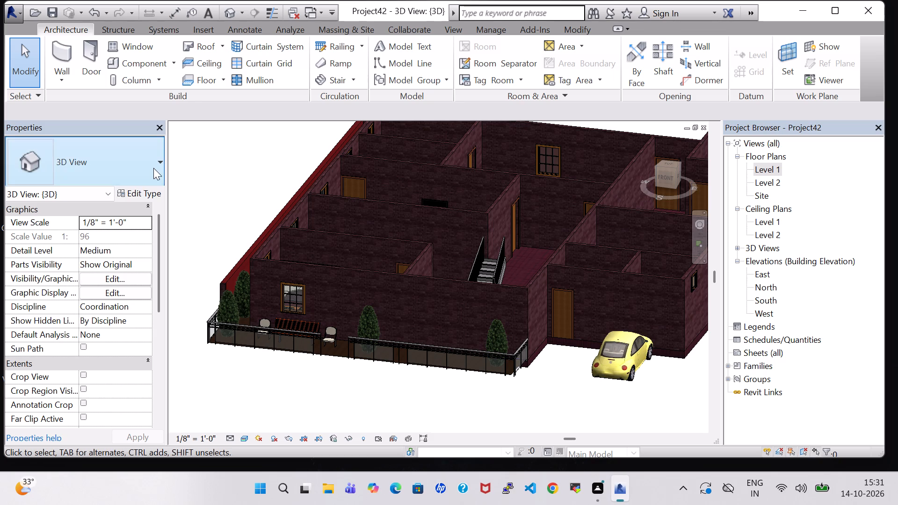
scroll(217, 204, up, 1)
shift+middle_drag(217, 204, 276, 227)
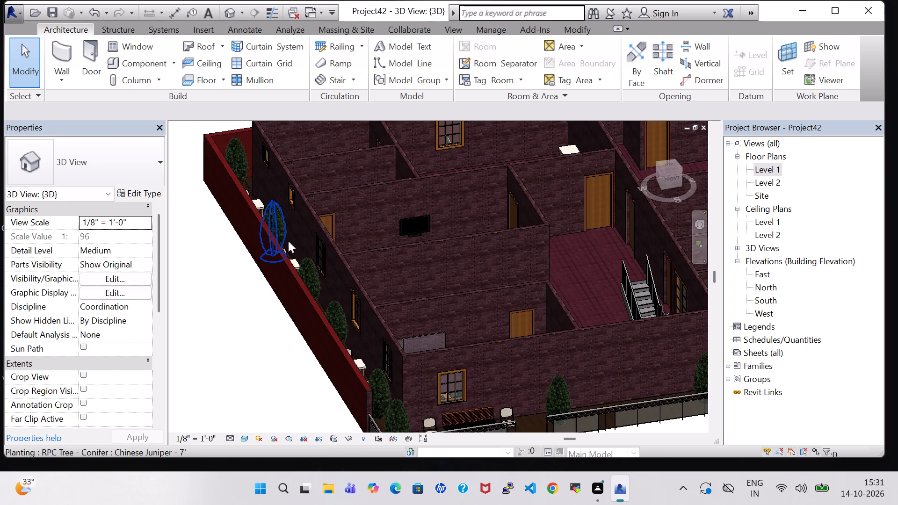
middle_drag(246, 356, 239, 247)
shift+middle_drag(583, 383, 534, 354)
shift+middle_drag(470, 350, 516, 328)
scroll(517, 326, up, 1)
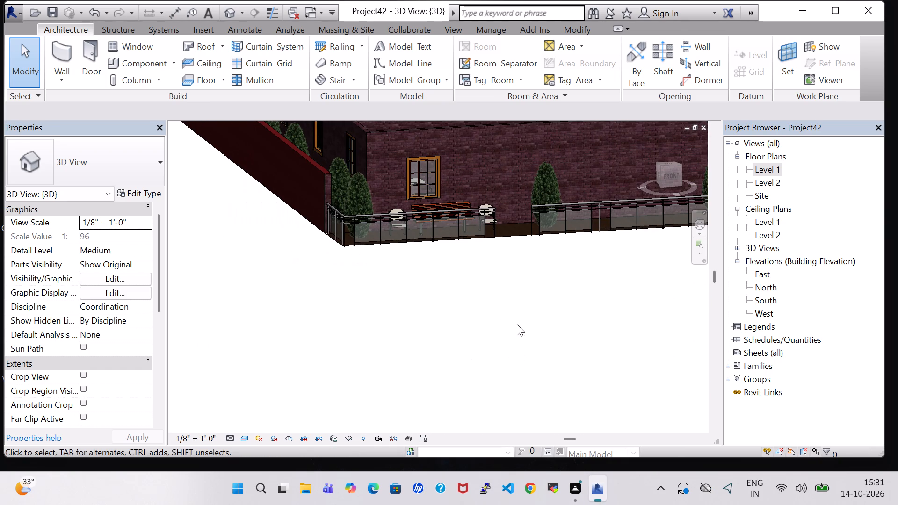
scroll(483, 348, down, 1)
middle_drag(589, 324, 534, 315)
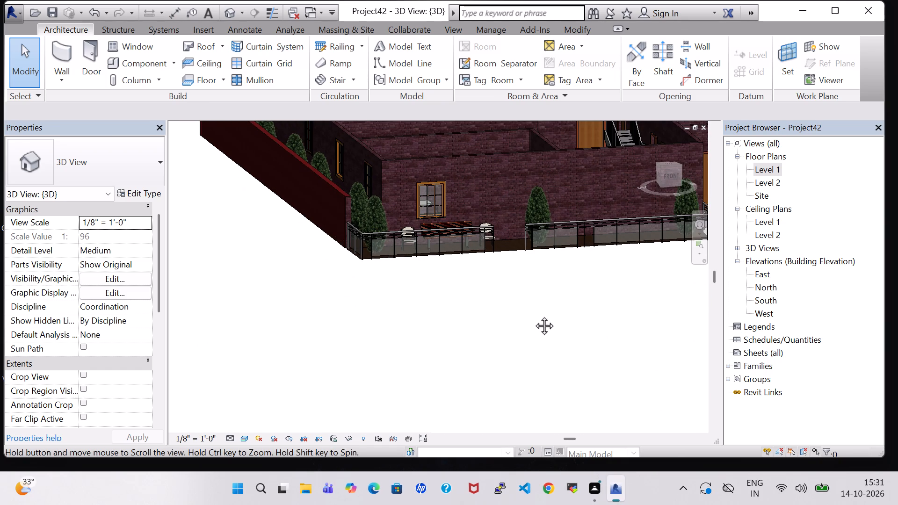
middle_drag(534, 315, 469, 316)
middle_drag(564, 328, 480, 312)
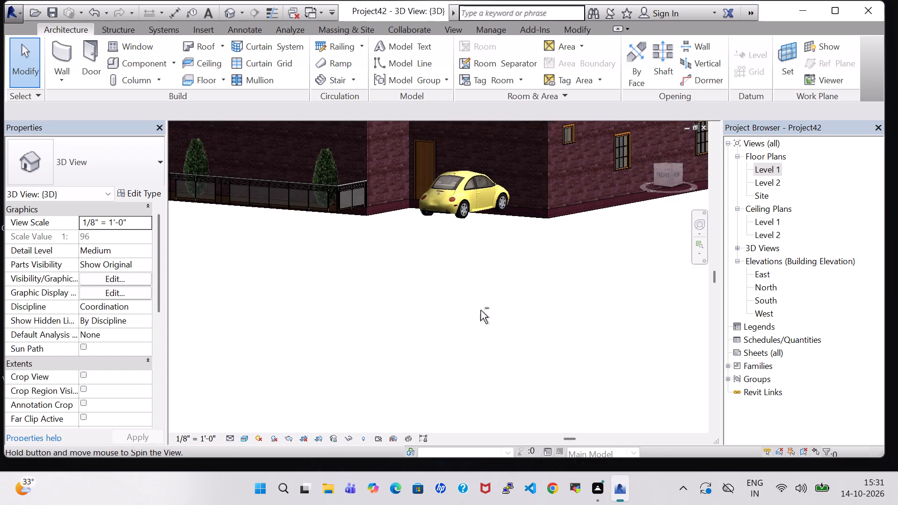
middle_drag(494, 275, 514, 345)
shift+middle_drag(373, 387, 381, 389)
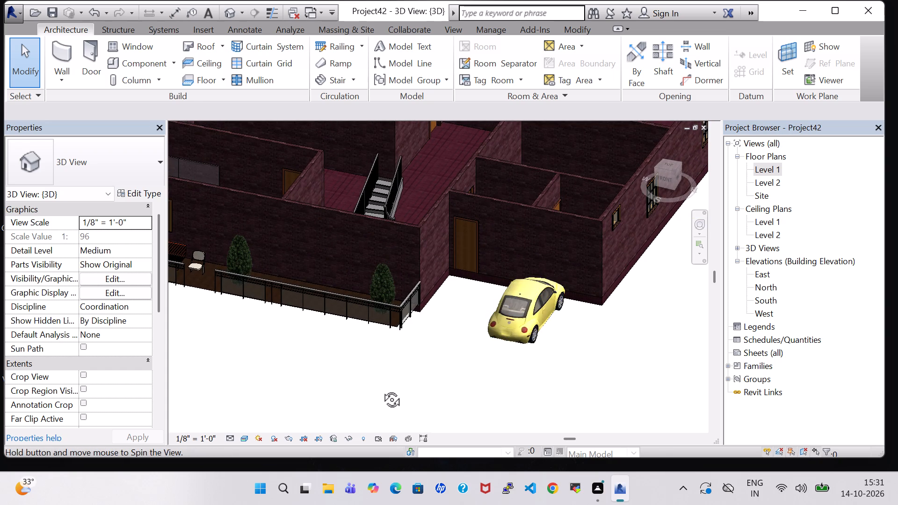
shift+middle_drag(381, 389, 411, 398)
shift+middle_drag(497, 184, 504, 258)
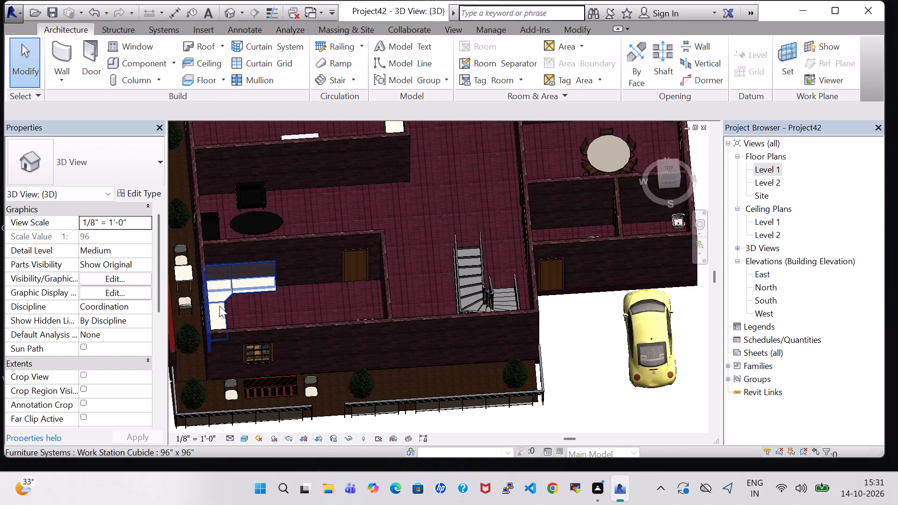
Set the structure layer material of the house's Generic - 12" floor type to Copper.
shift+middle_drag(581, 340, 586, 278)
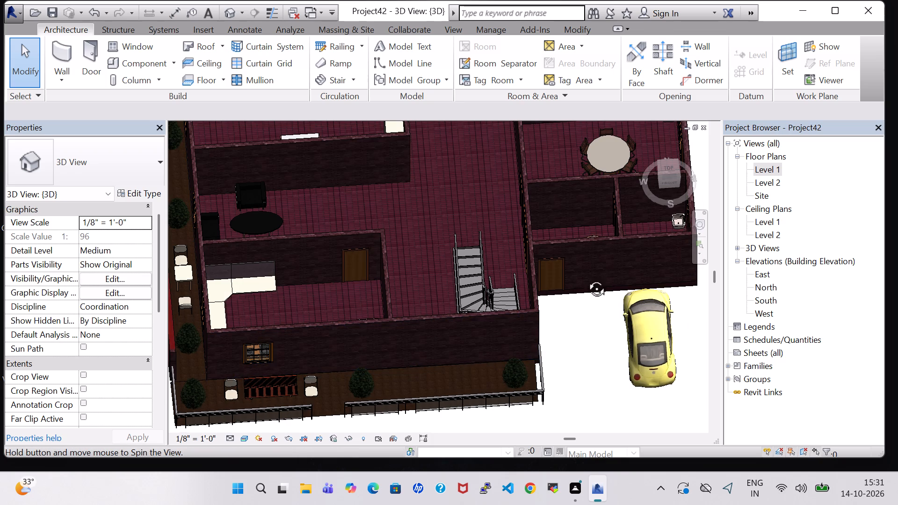
shift+middle_drag(586, 278, 585, 231)
shift+middle_drag(584, 299, 571, 199)
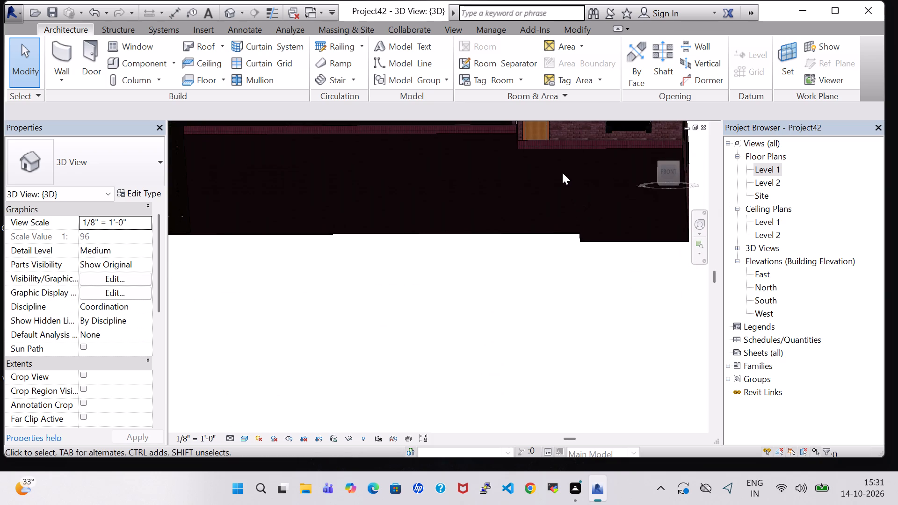
click(557, 146)
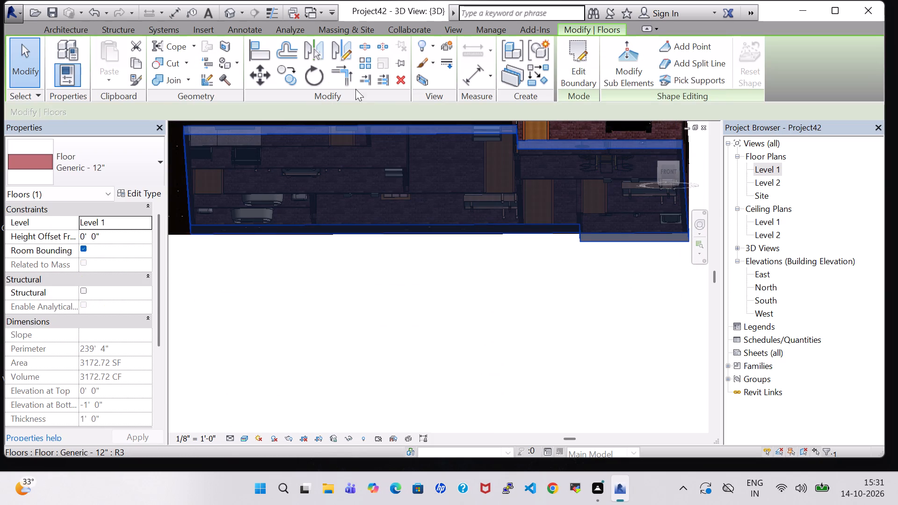
click(132, 196)
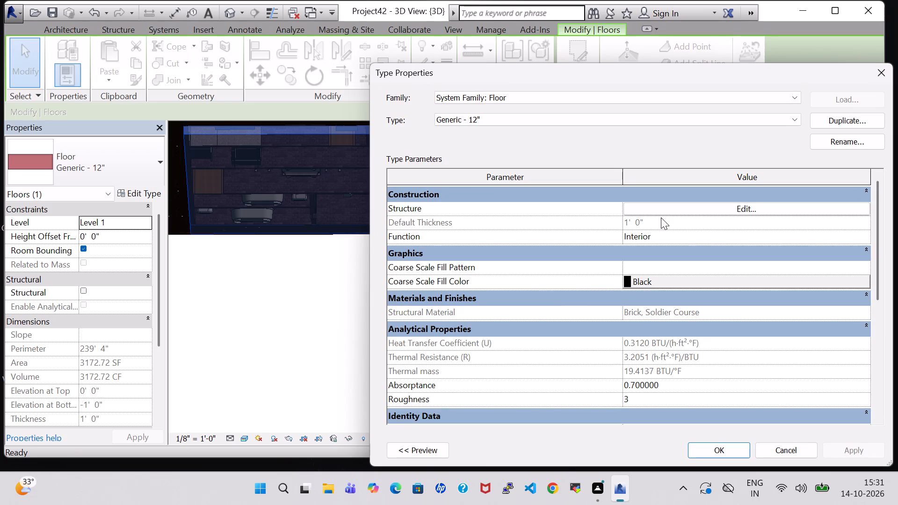
click(741, 213)
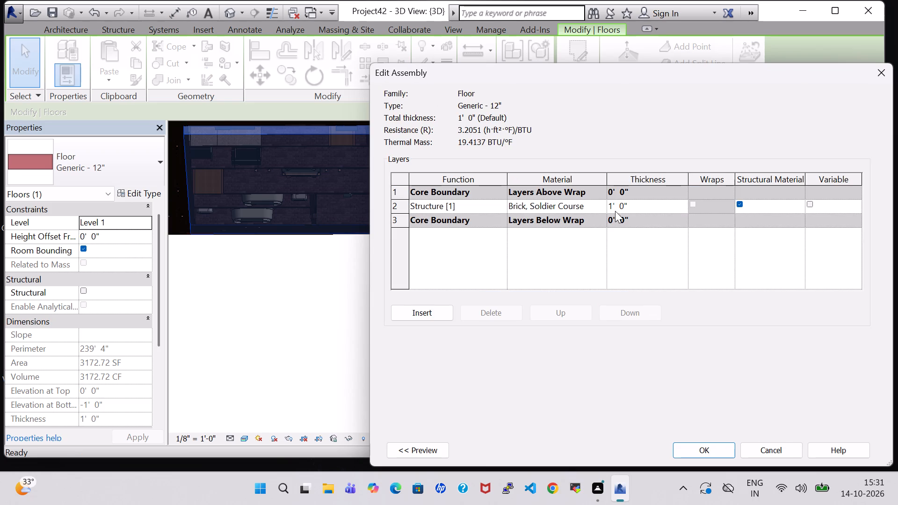
click(602, 204)
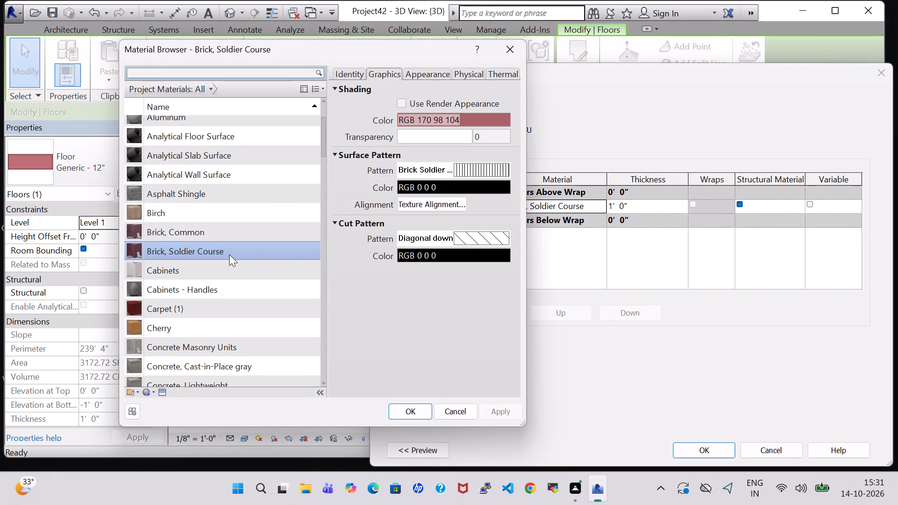
scroll(204, 305, down, 1)
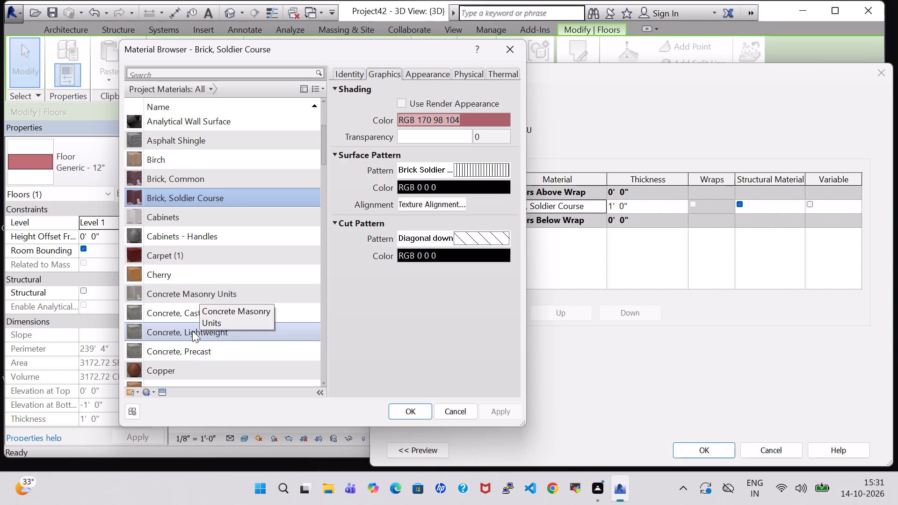
scroll(192, 331, down, 1)
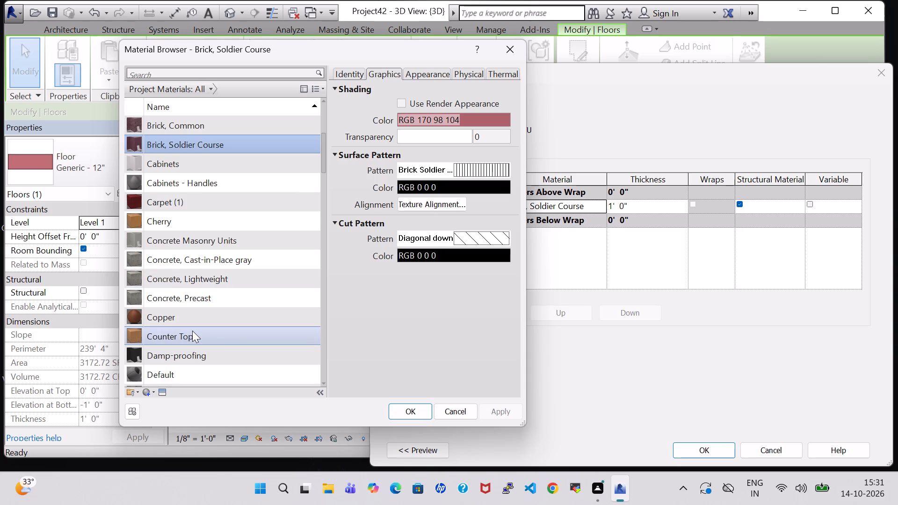
click(194, 313)
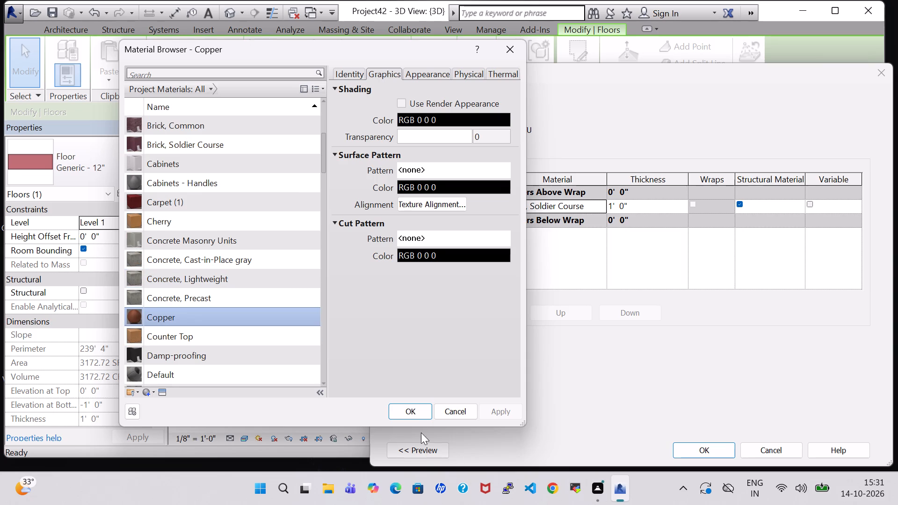
click(419, 411)
click(727, 448)
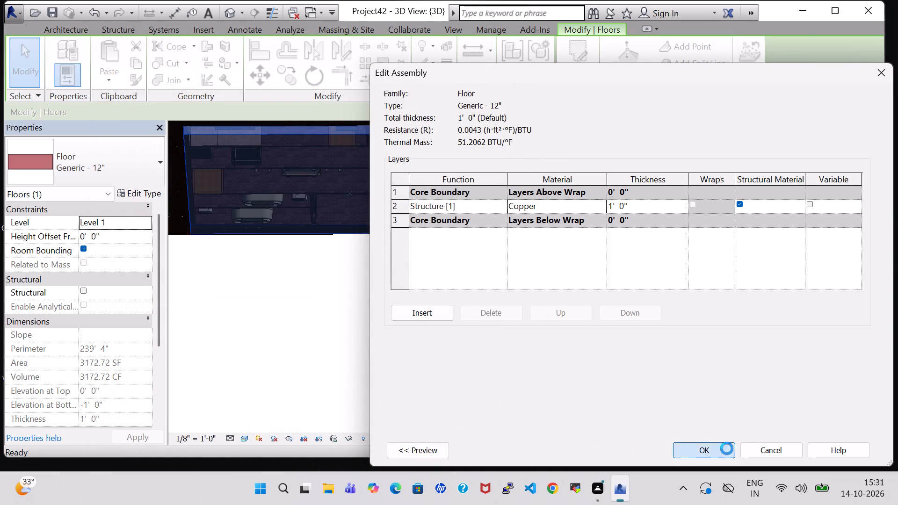
click(730, 451)
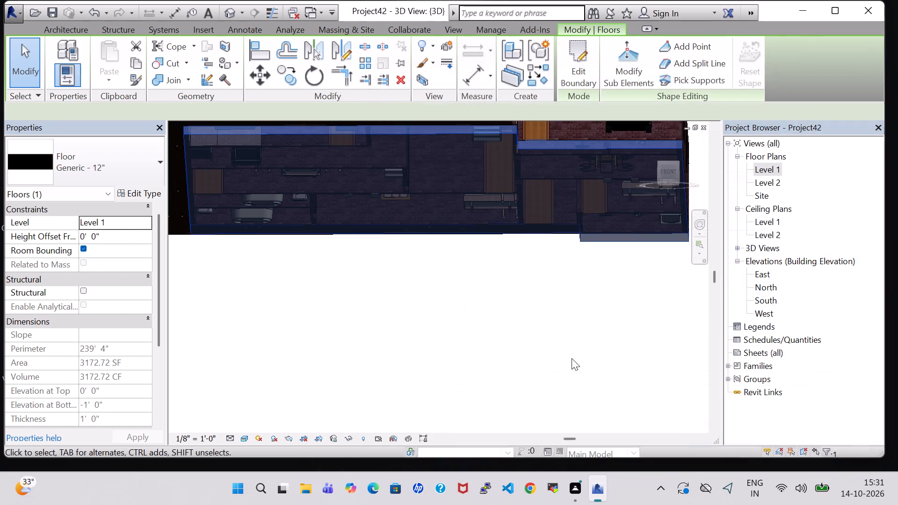
click(552, 339)
Set the structure layer material of the house's Generic - 12" floor type to Default Mass Floor and apply it.
shift+middle_drag(537, 297, 546, 330)
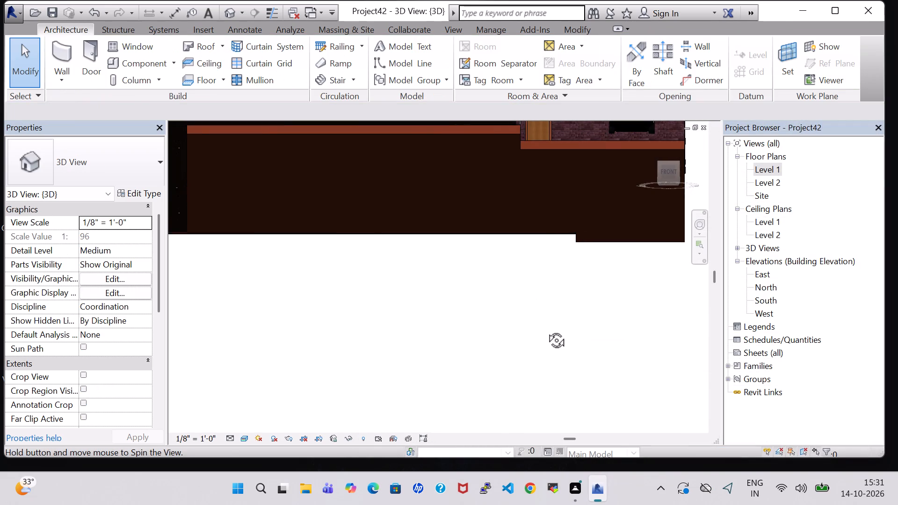
shift+middle_drag(546, 330, 543, 362)
shift+middle_drag(395, 323, 455, 322)
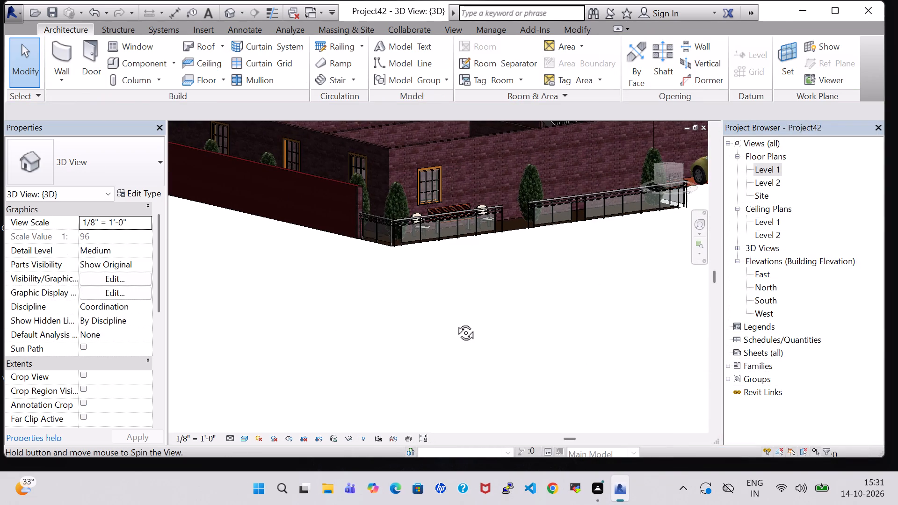
shift+middle_drag(455, 322, 346, 294)
scroll(480, 236, up, 1)
shift+middle_drag(506, 265, 517, 344)
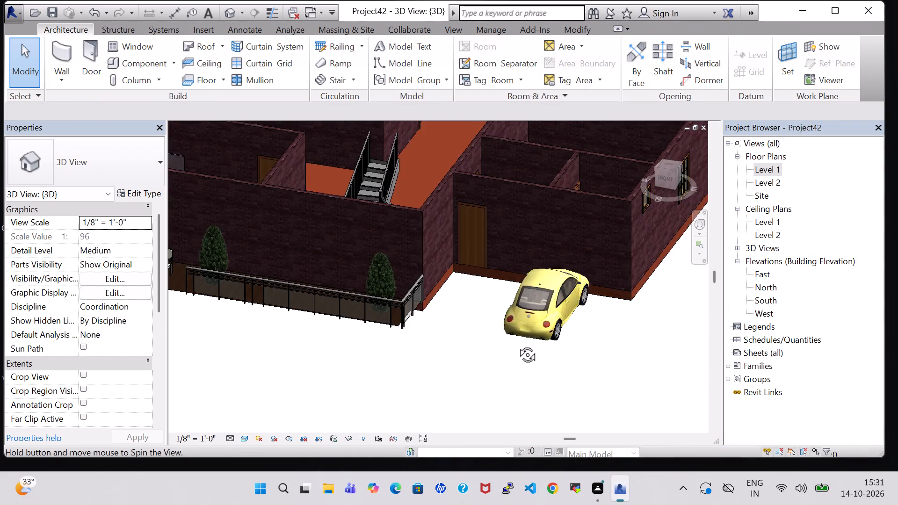
shift+middle_drag(517, 344, 515, 384)
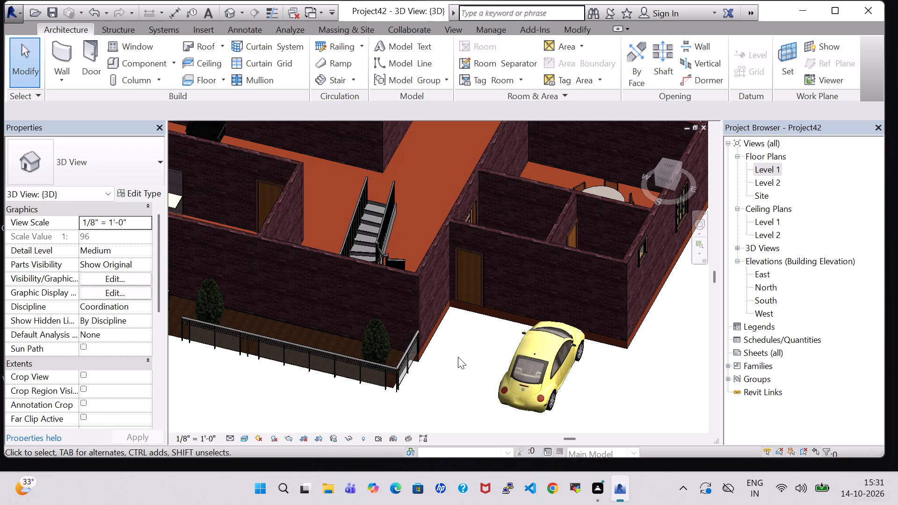
click(431, 342)
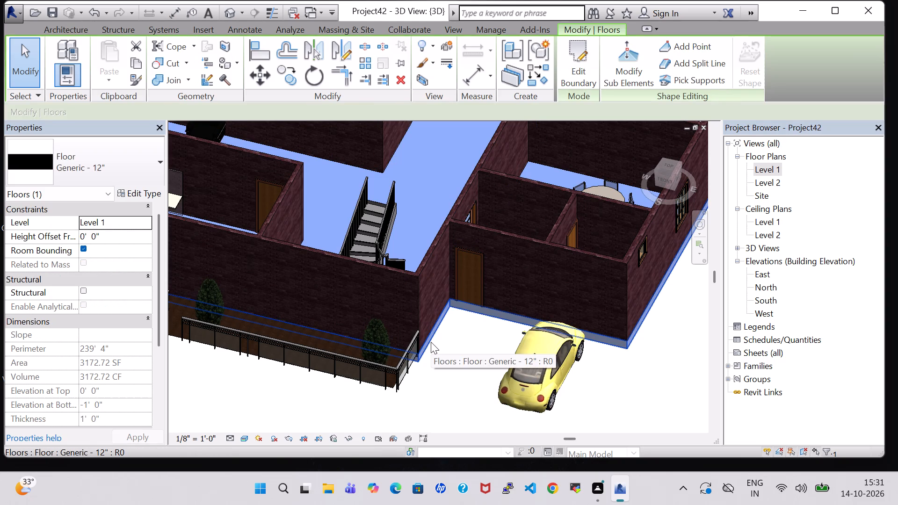
click(136, 188)
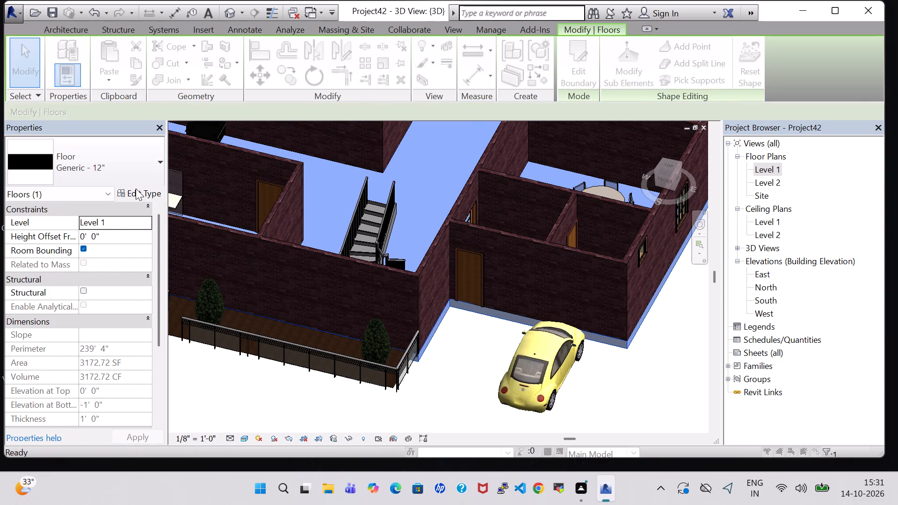
click(764, 205)
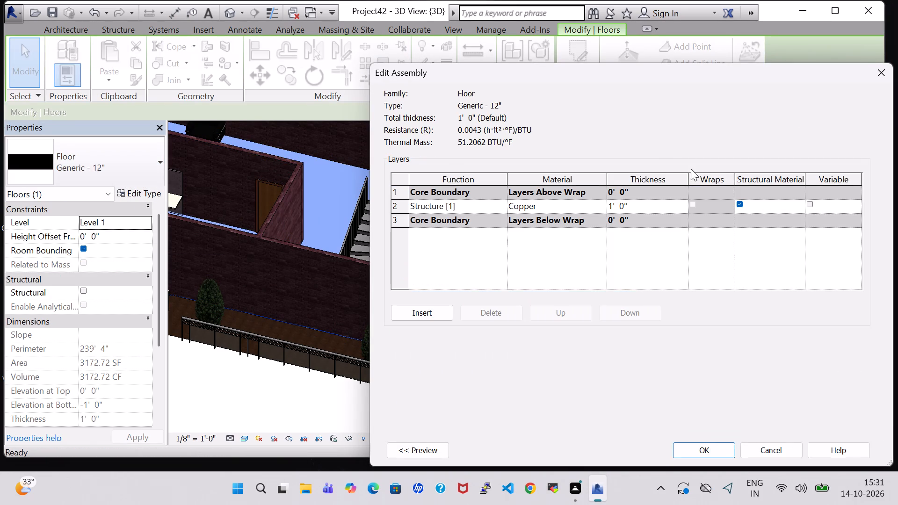
click(600, 205)
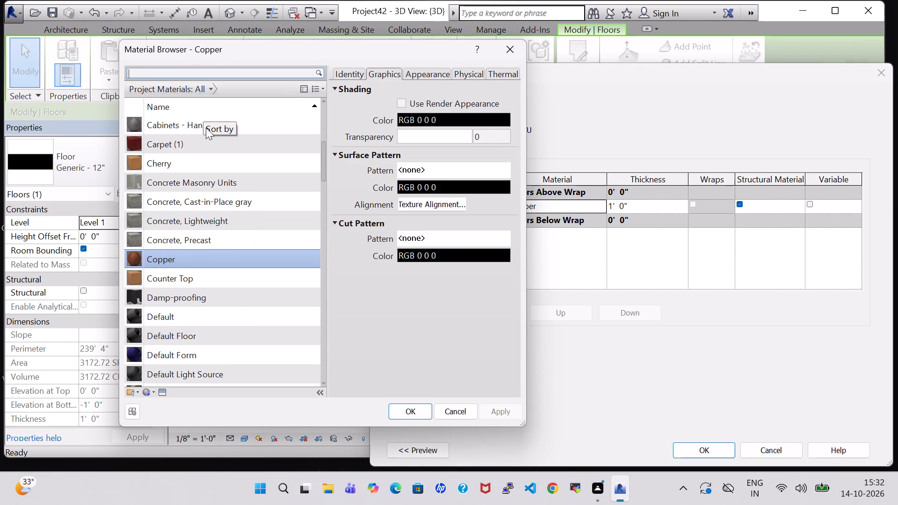
click(206, 142)
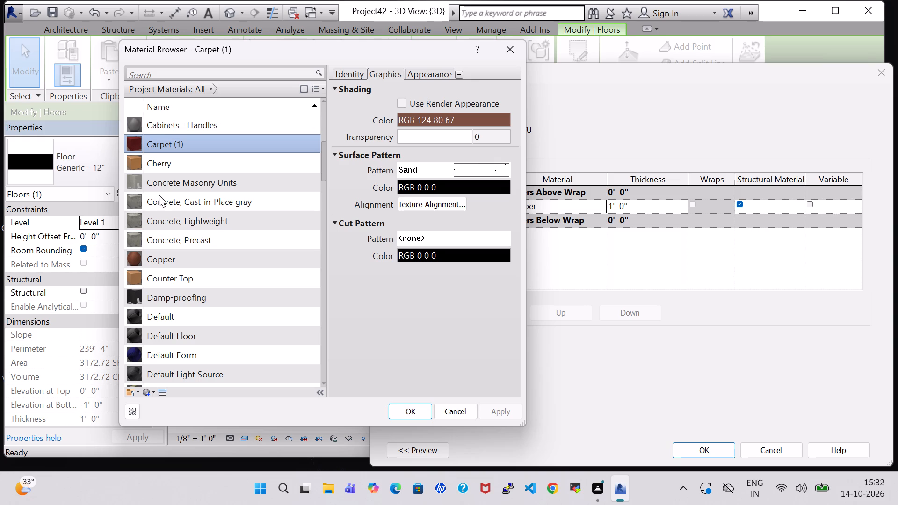
scroll(169, 326, down, 3)
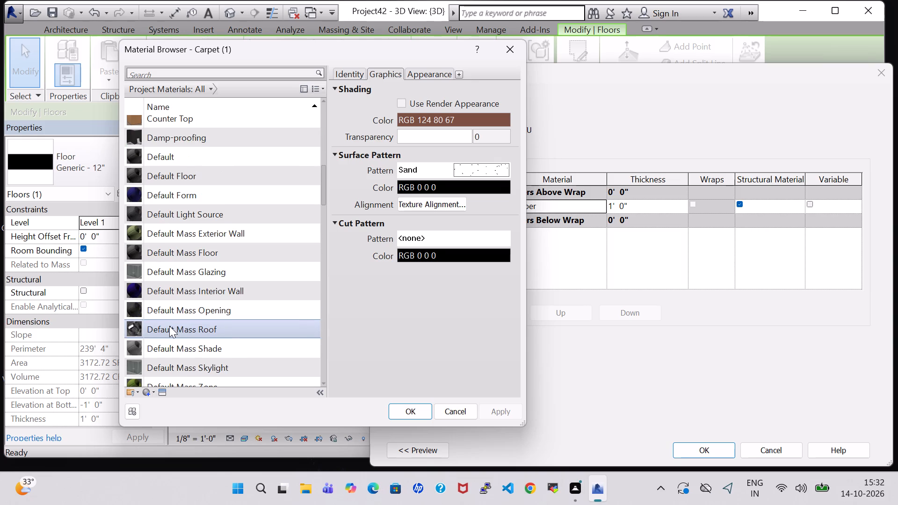
click(193, 250)
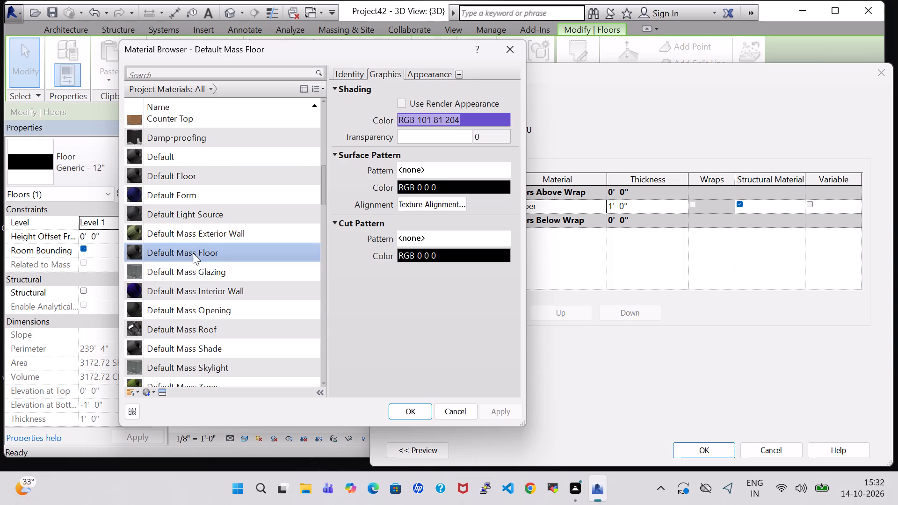
click(406, 407)
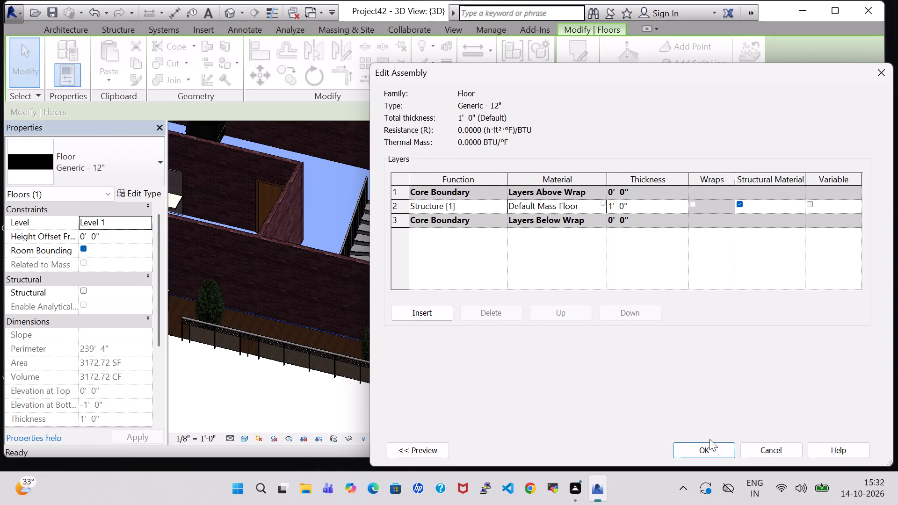
click(710, 447)
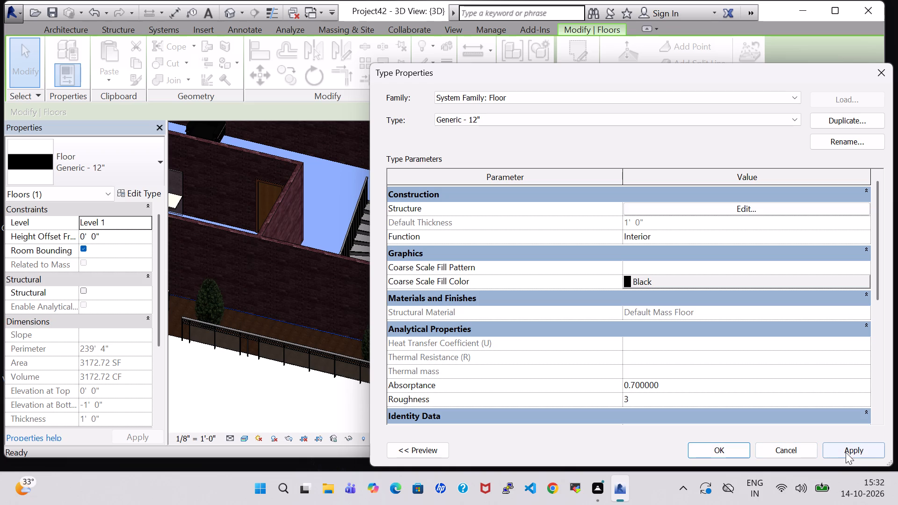
click(846, 452)
click(733, 449)
click(443, 388)
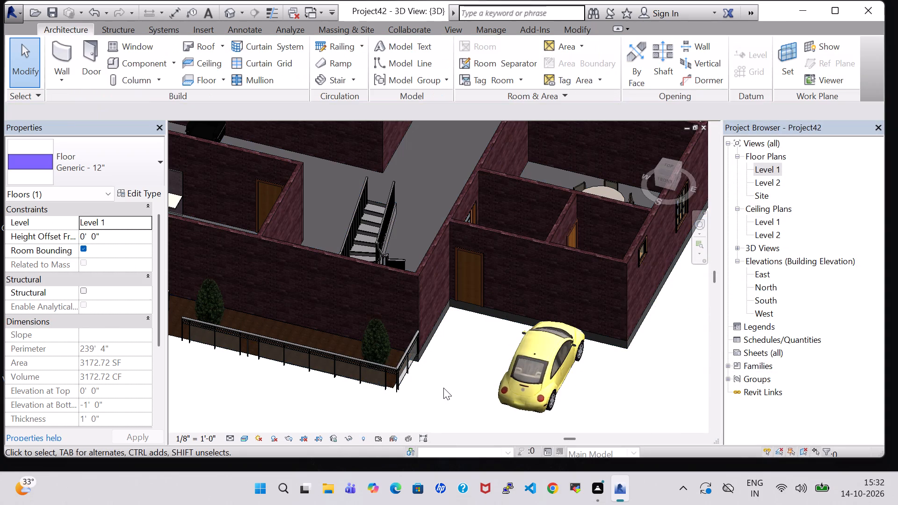
Examine the house's floor finish in 3D from the front and sides, together with the walls and varandha.
shift+middle_drag(443, 388, 442, 330)
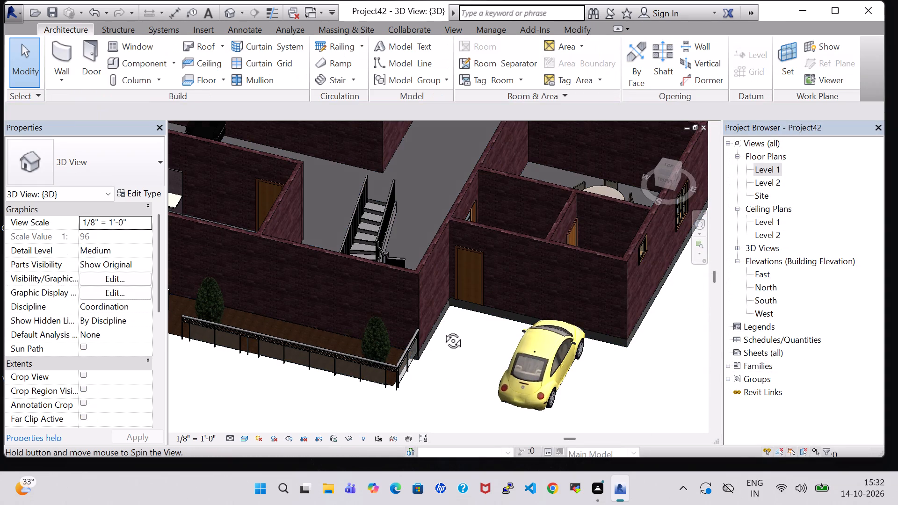
shift+middle_drag(442, 330, 445, 335)
click(424, 289)
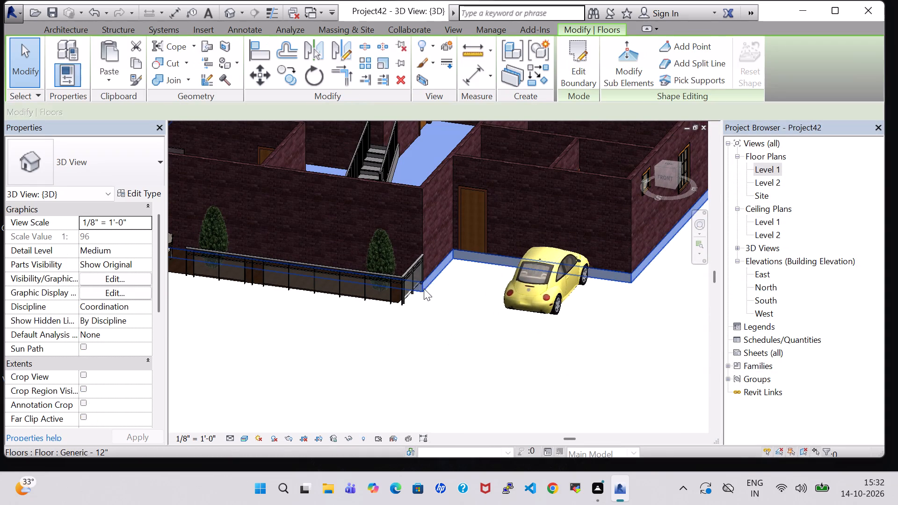
click(367, 381)
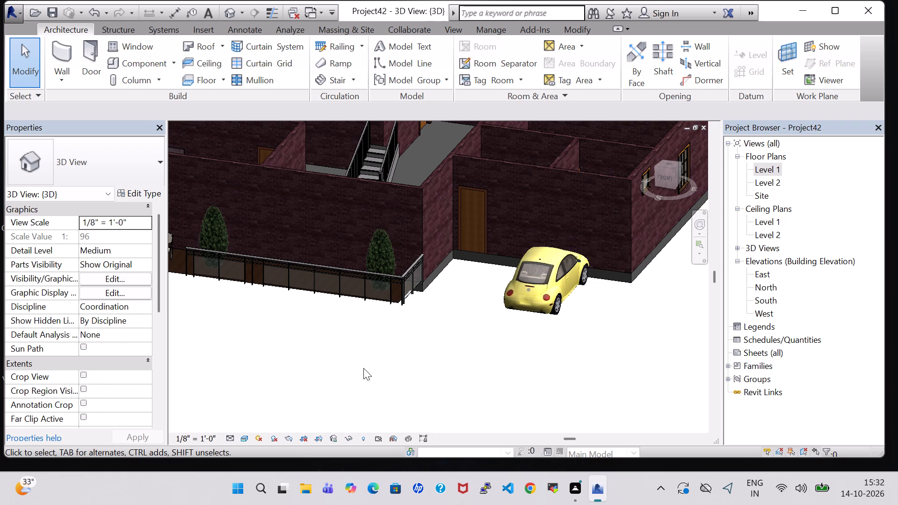
shift+middle_drag(308, 356, 340, 349)
shift+middle_drag(345, 339, 448, 353)
shift+middle_drag(443, 355, 351, 326)
scroll(511, 310, down, 4)
shift+middle_drag(556, 308, 536, 327)
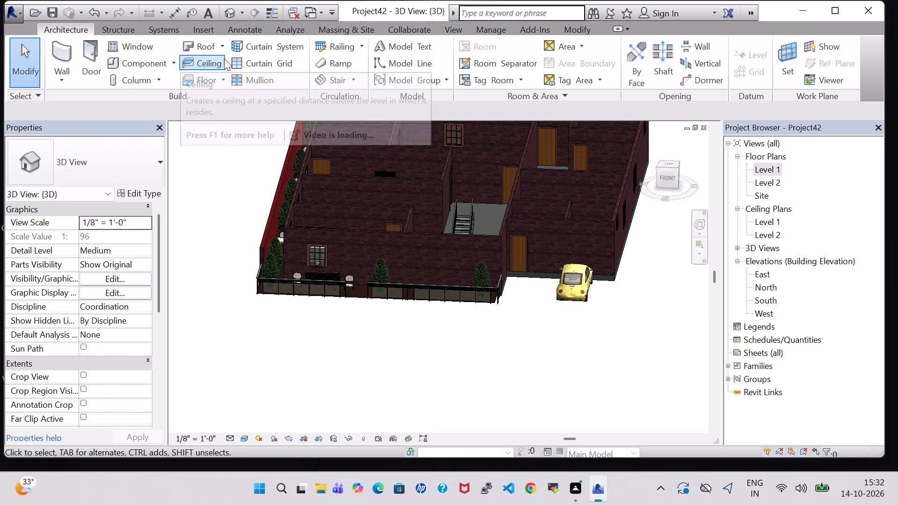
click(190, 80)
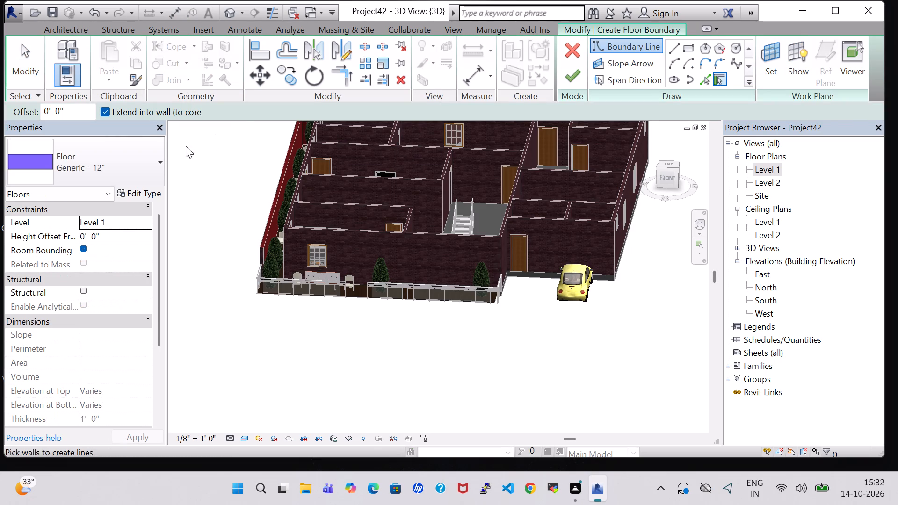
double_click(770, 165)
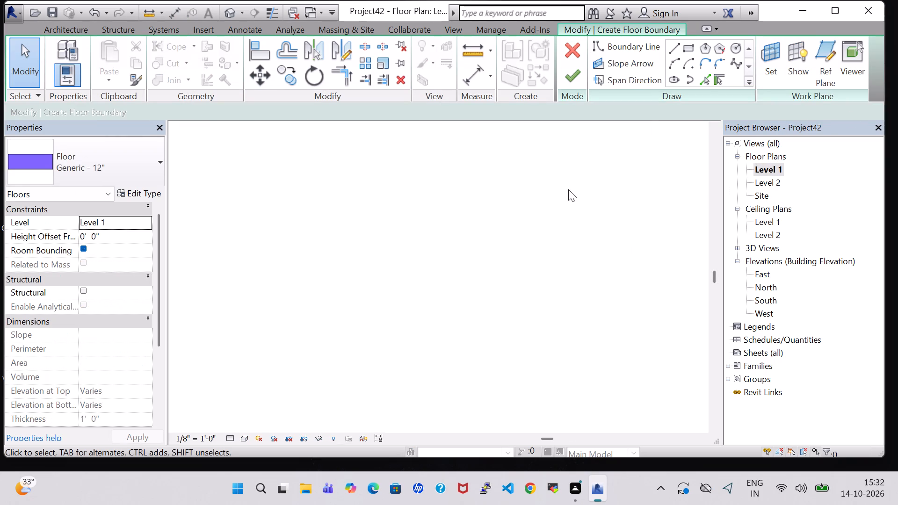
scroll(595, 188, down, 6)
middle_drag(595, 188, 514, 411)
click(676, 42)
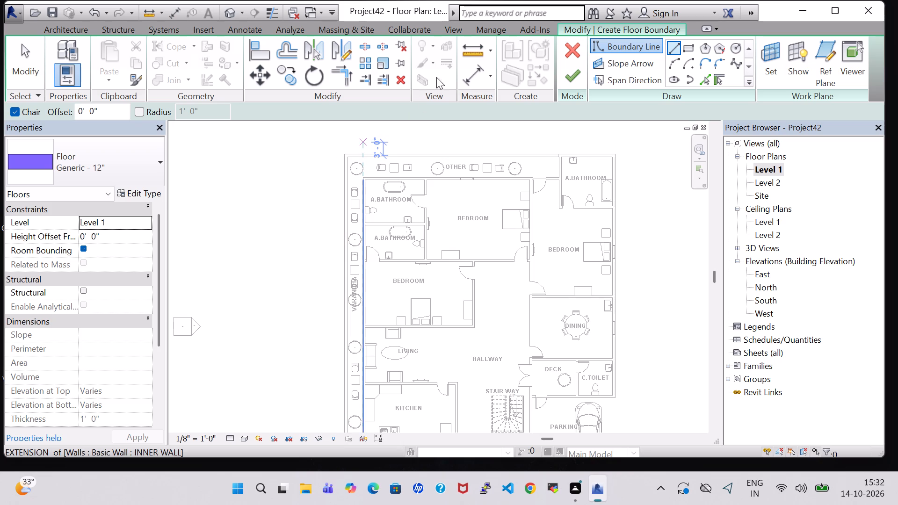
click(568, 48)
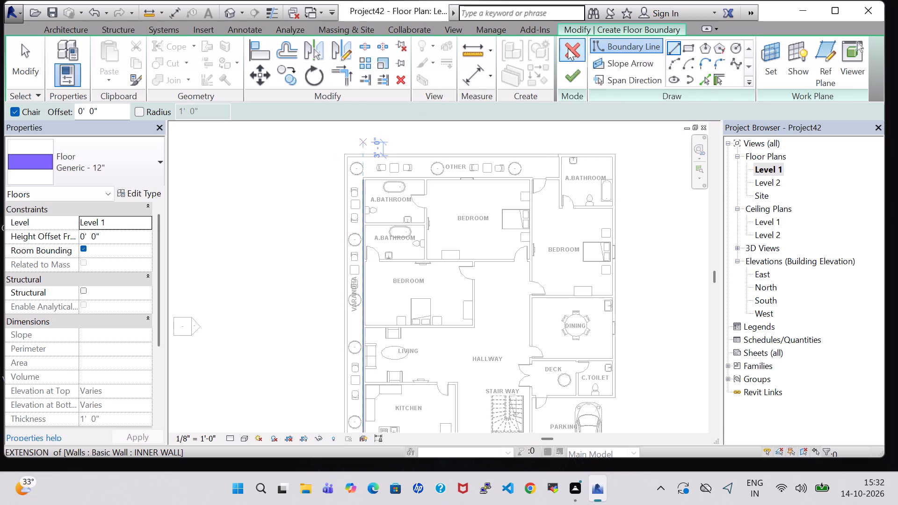
Start a footprint roof on Level 2 without defined slope and sketch its boundary from the A.Bathroom corner around to the C.Toilet's outer corner.
click(198, 42)
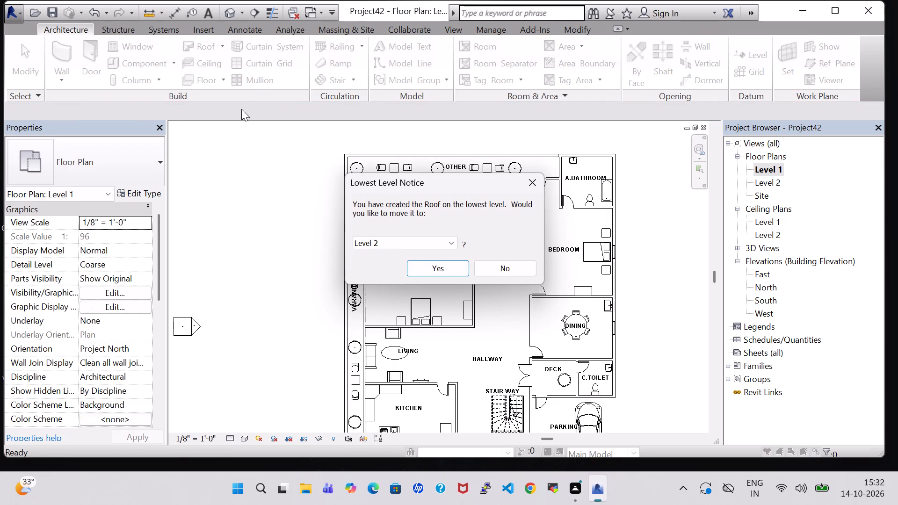
click(430, 272)
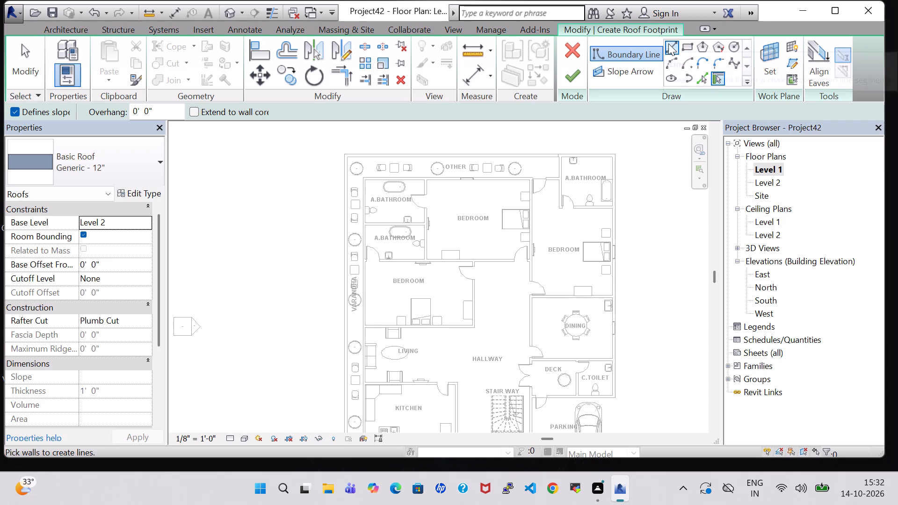
click(18, 106)
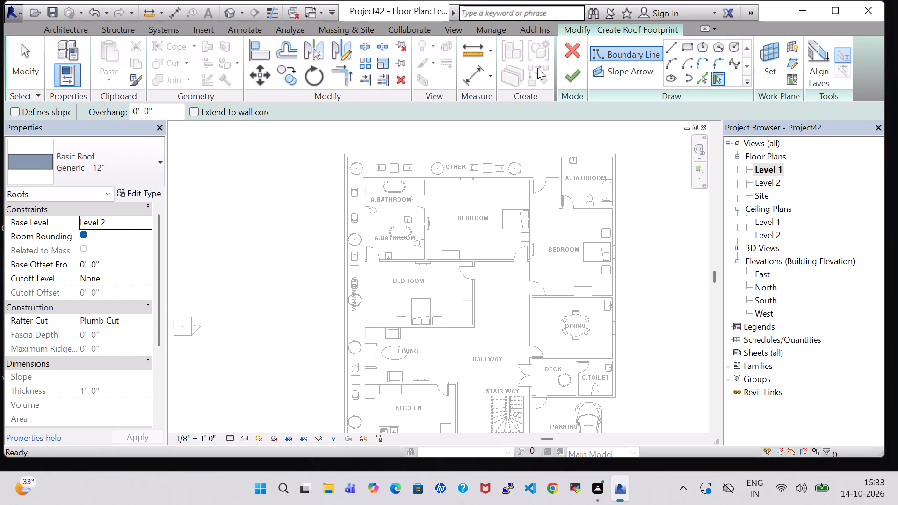
click(672, 47)
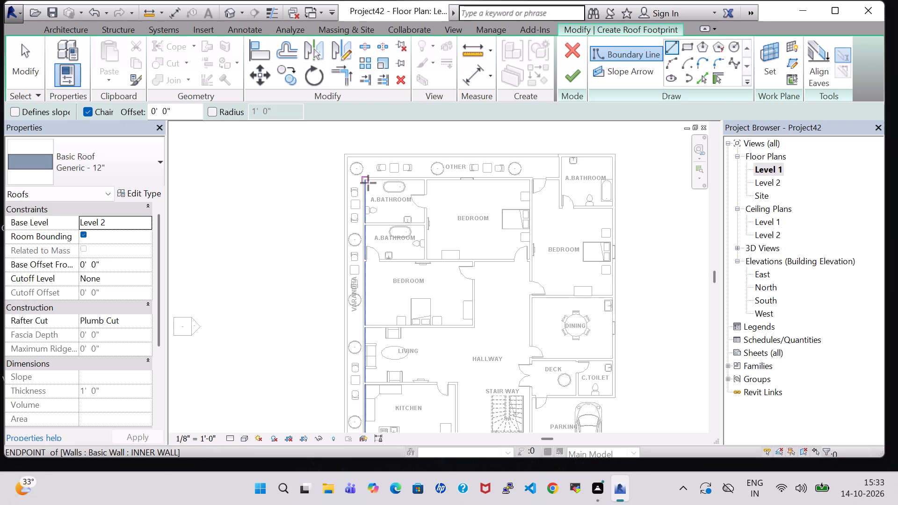
click(364, 180)
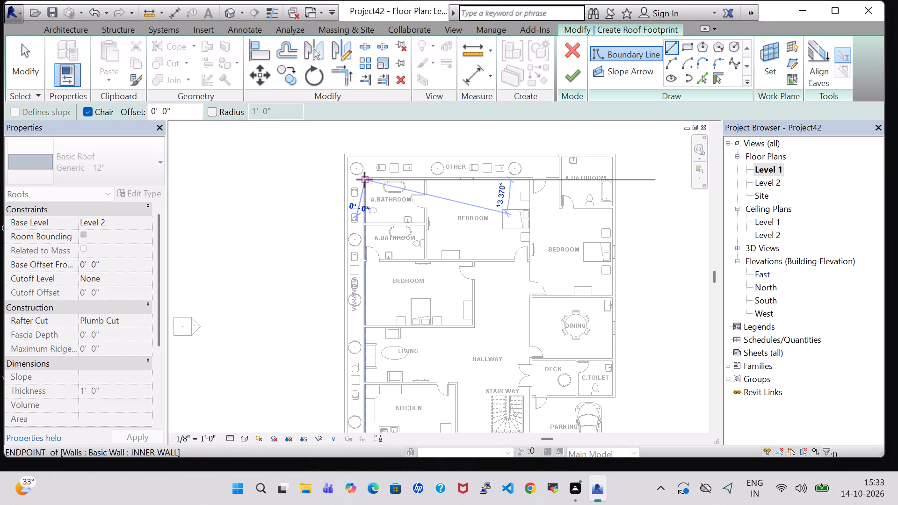
click(559, 180)
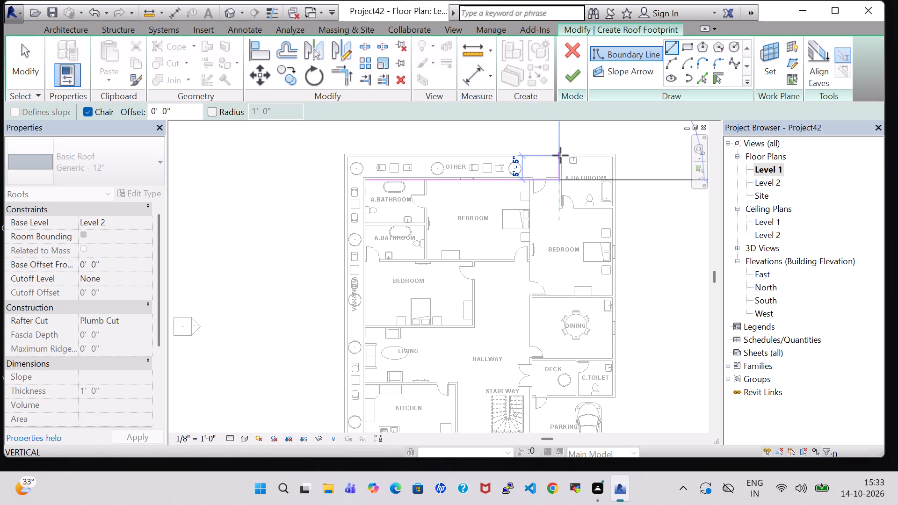
click(560, 155)
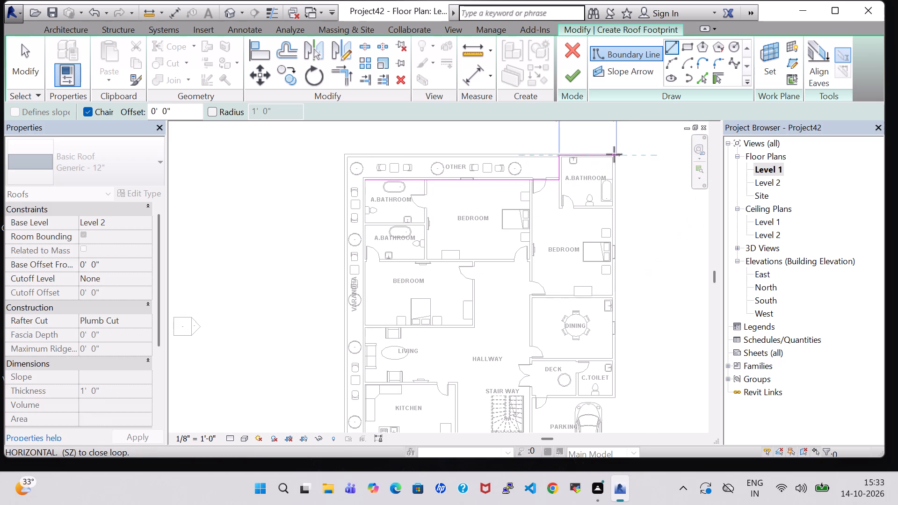
click(614, 154)
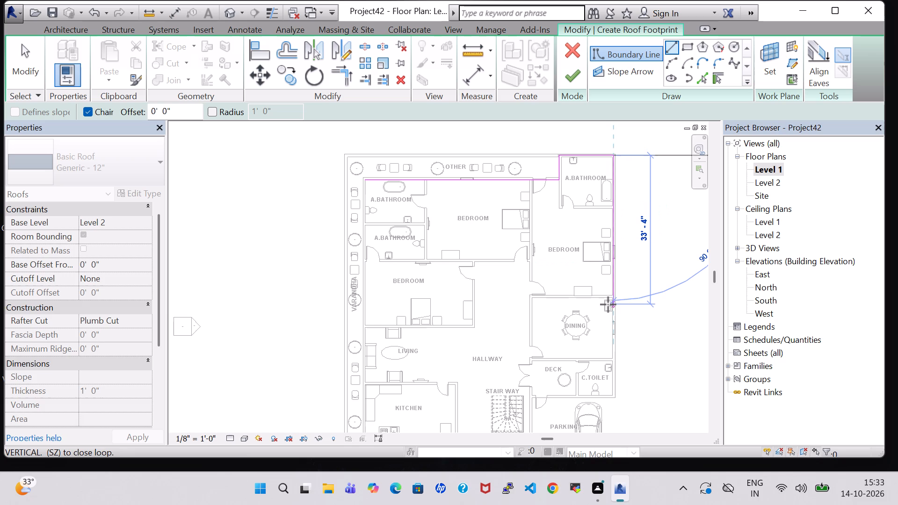
middle_drag(608, 304, 590, 187)
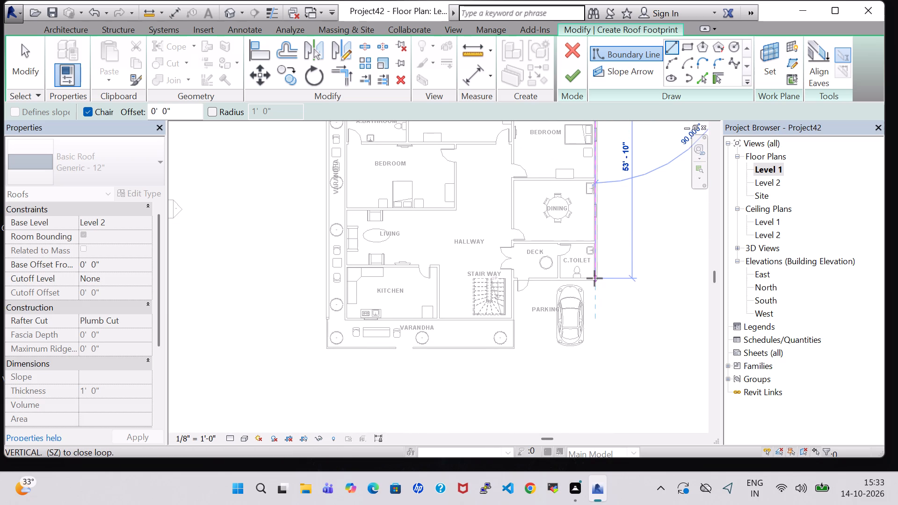
scroll(591, 278, up, 4)
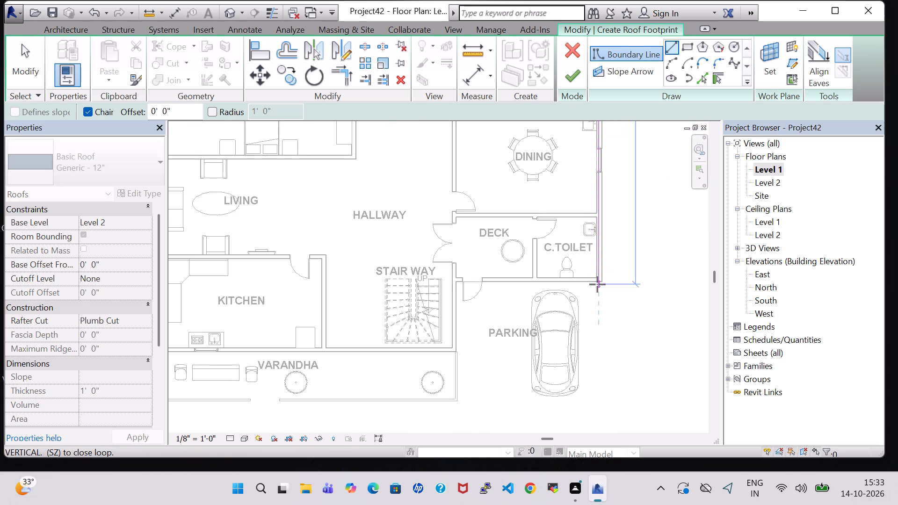
click(600, 281)
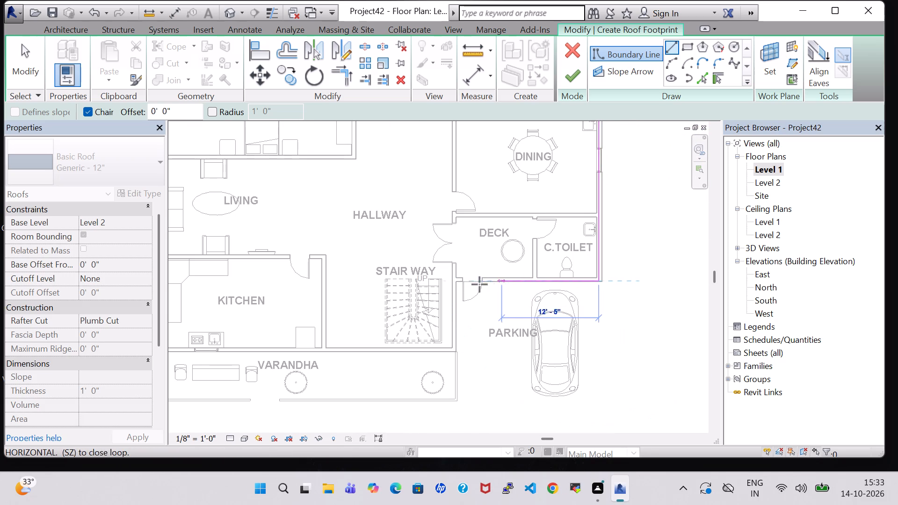
Continue the roof boundary along the deck, stairway and kitchen outer walls and close it along the varandha wall at the A.Bathroom corner.
click(456, 283)
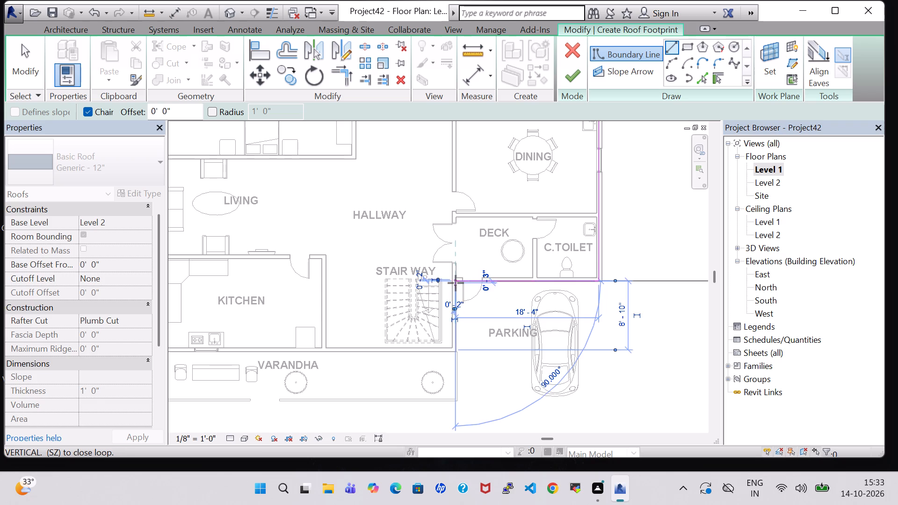
click(453, 351)
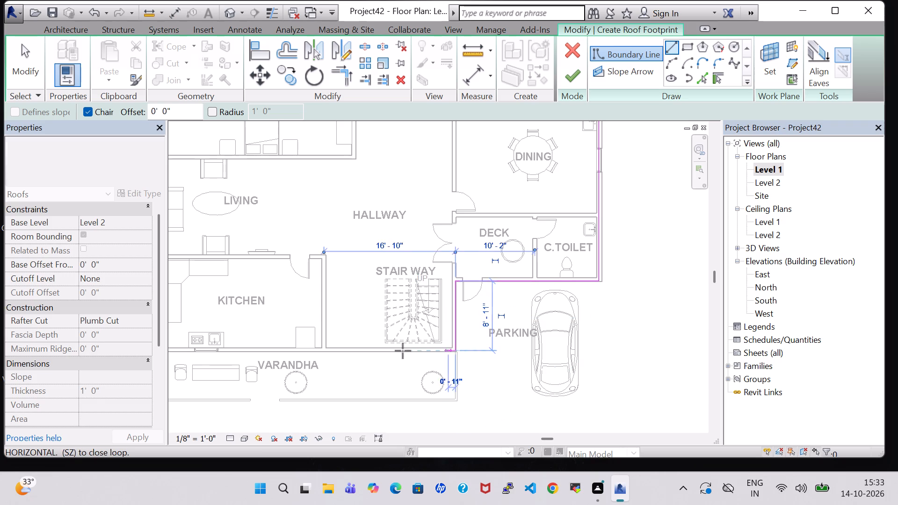
middle_drag(332, 343, 377, 357)
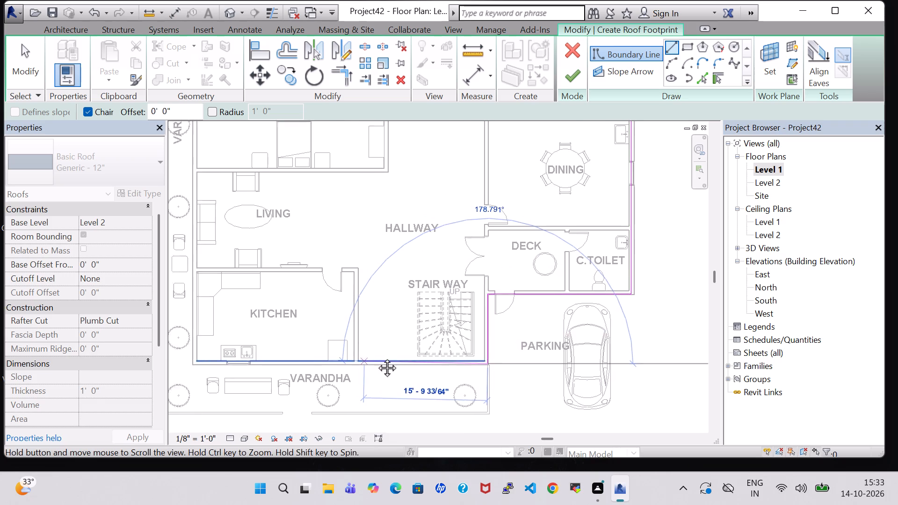
middle_drag(377, 357, 502, 358)
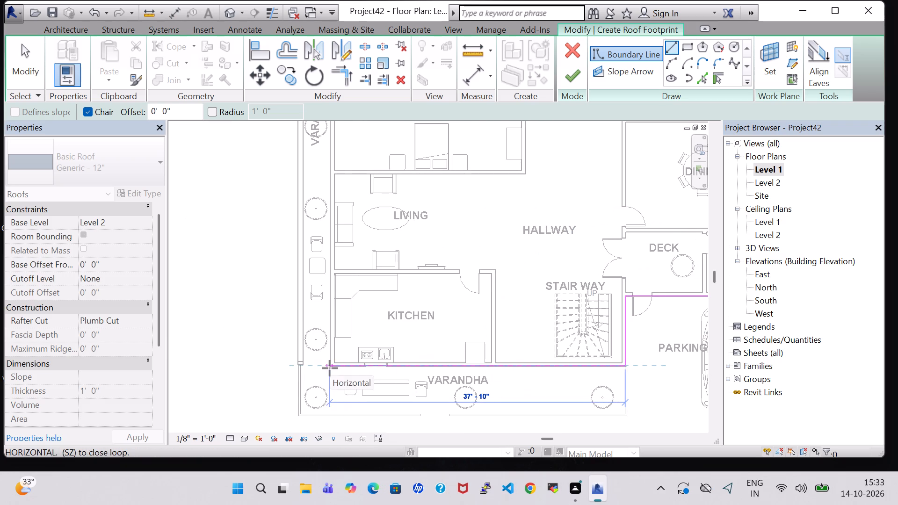
click(330, 368)
middle_drag(330, 262, 334, 374)
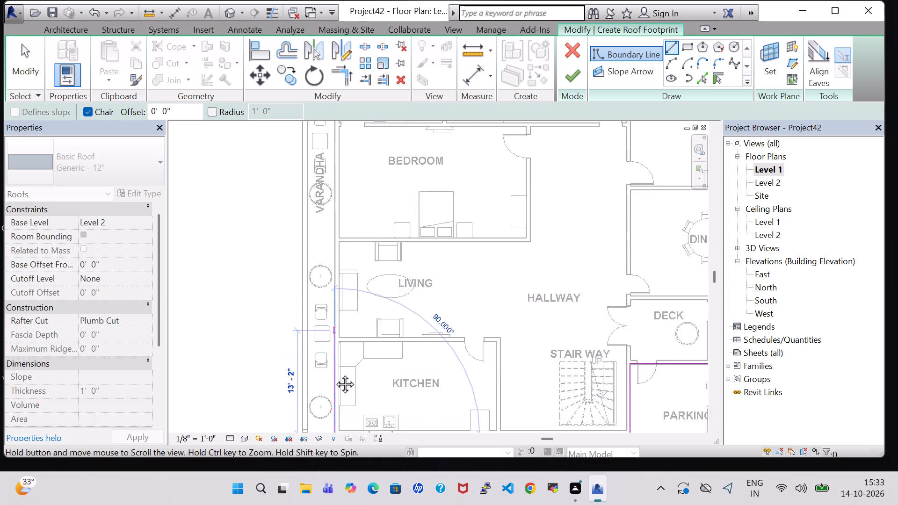
middle_drag(334, 374, 322, 485)
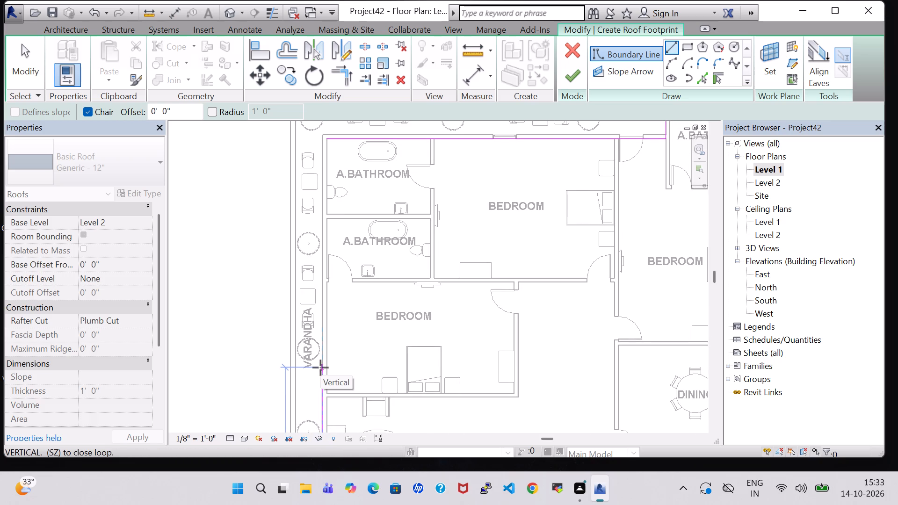
click(326, 144)
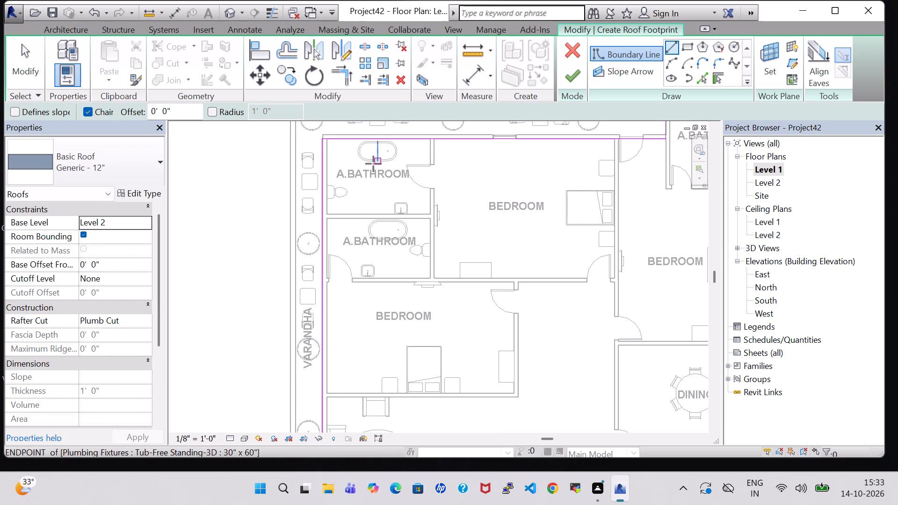
key(Escape)
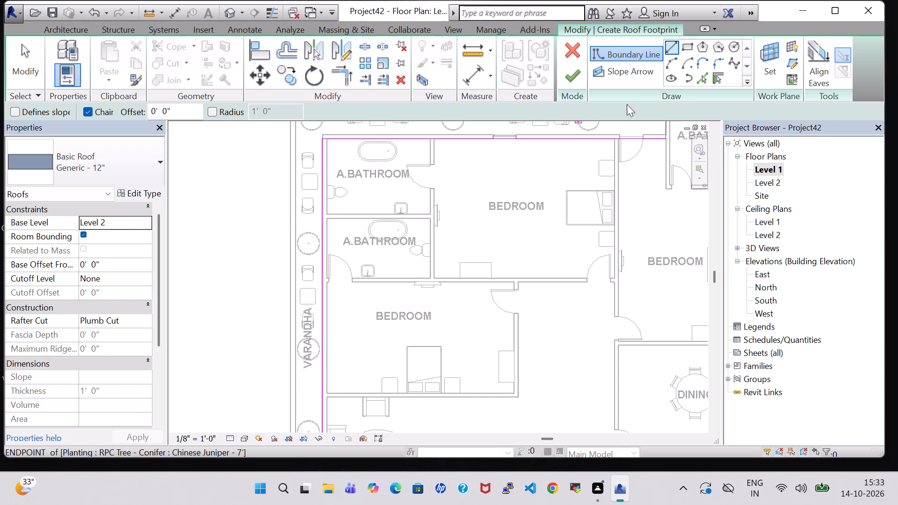
Finish the roof sketch, attach the highlighted walls to the roof and unjoin the conflicting elements.
click(560, 82)
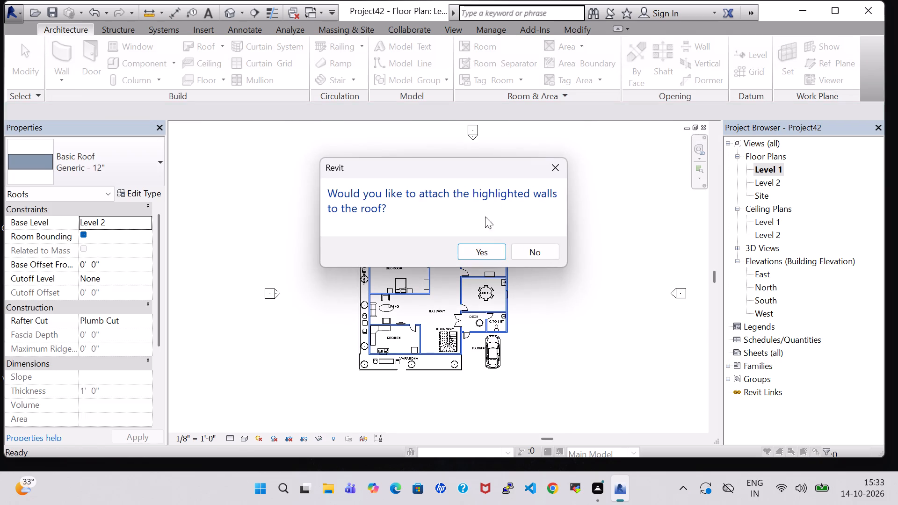
click(485, 255)
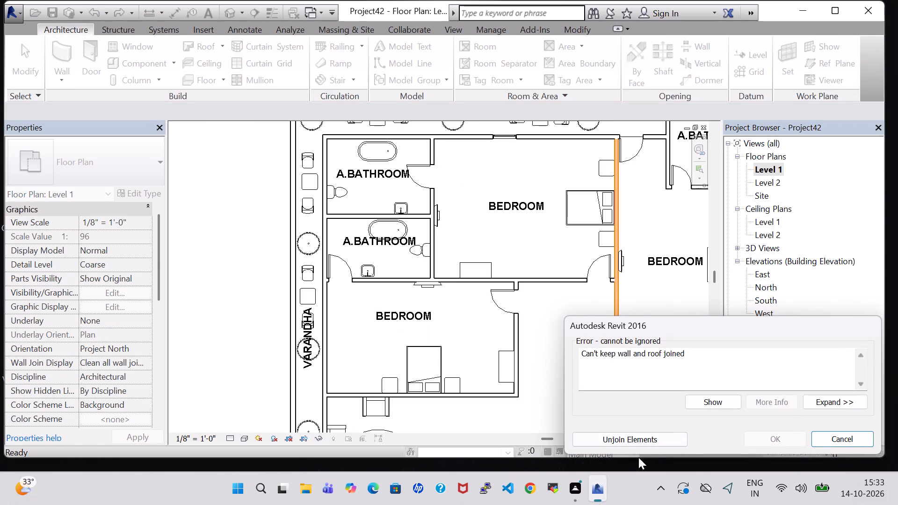
click(653, 435)
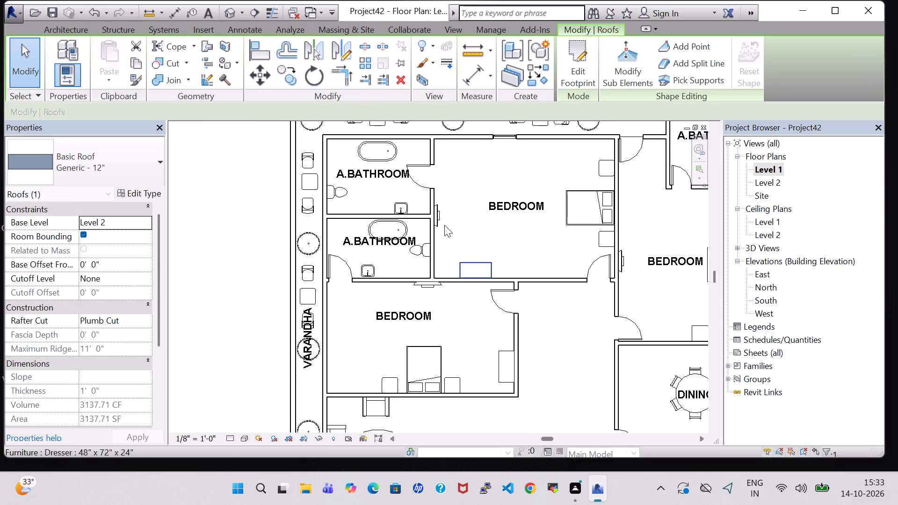
Set the structure layer material of the Generic - 12" basic roof type to Brick, Soldier Course in the 3D view.
click(225, 8)
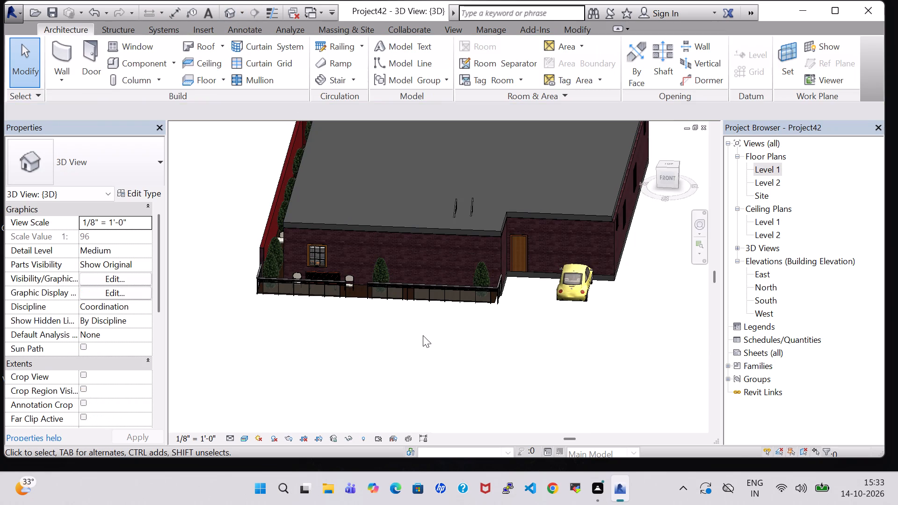
middle_drag(423, 342, 423, 262)
shift+scroll(423, 342, up, 1)
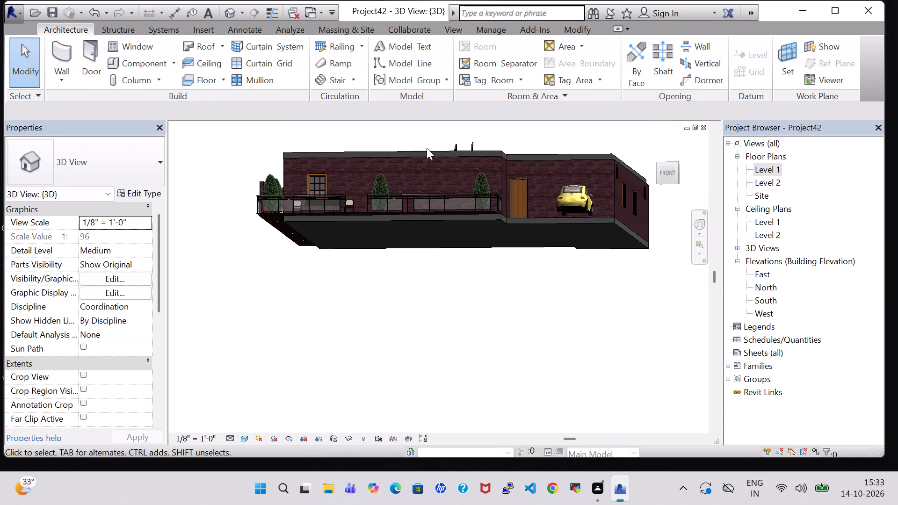
click(427, 153)
click(125, 196)
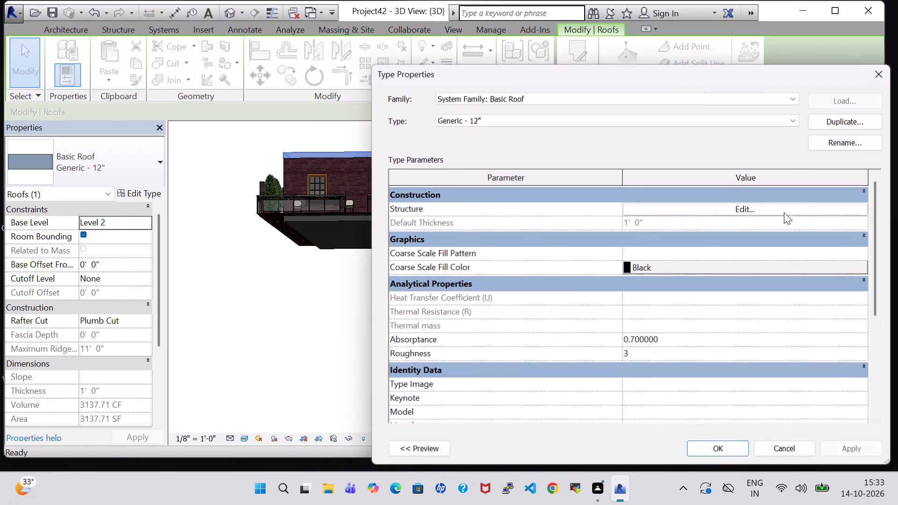
click(756, 204)
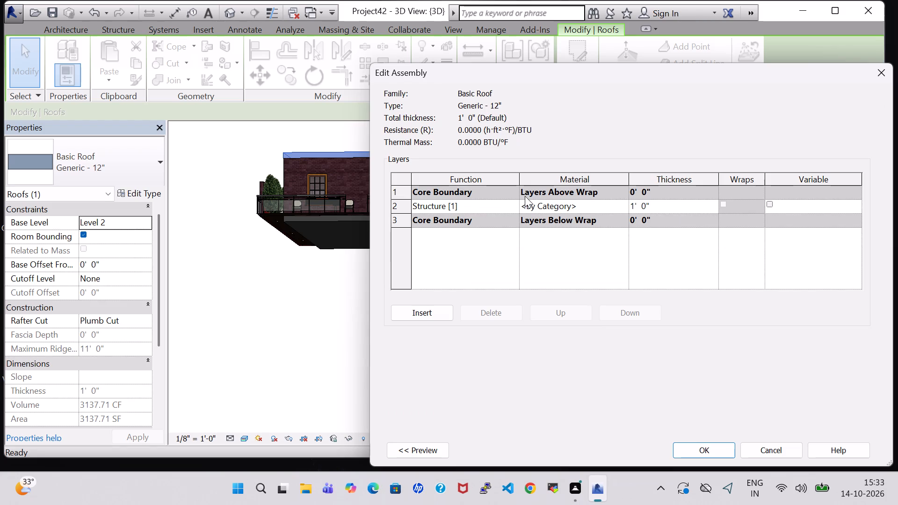
click(623, 203)
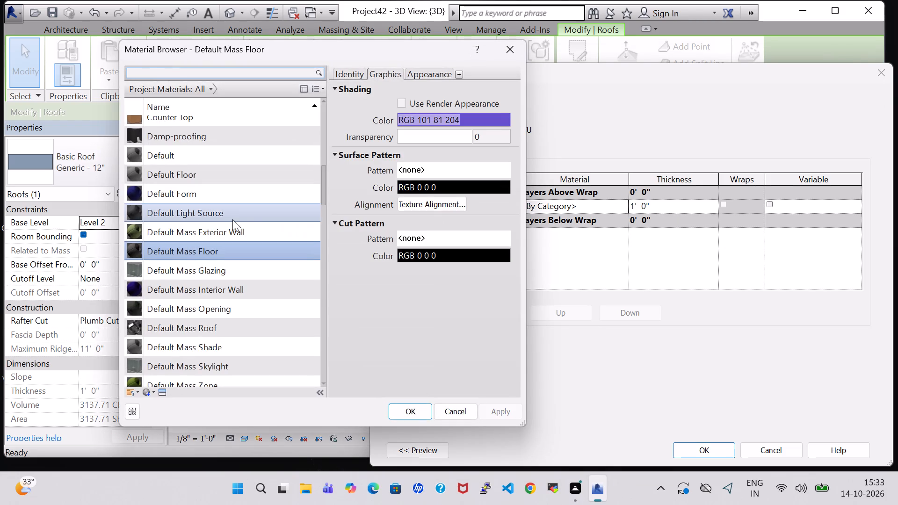
scroll(228, 213, up, 7)
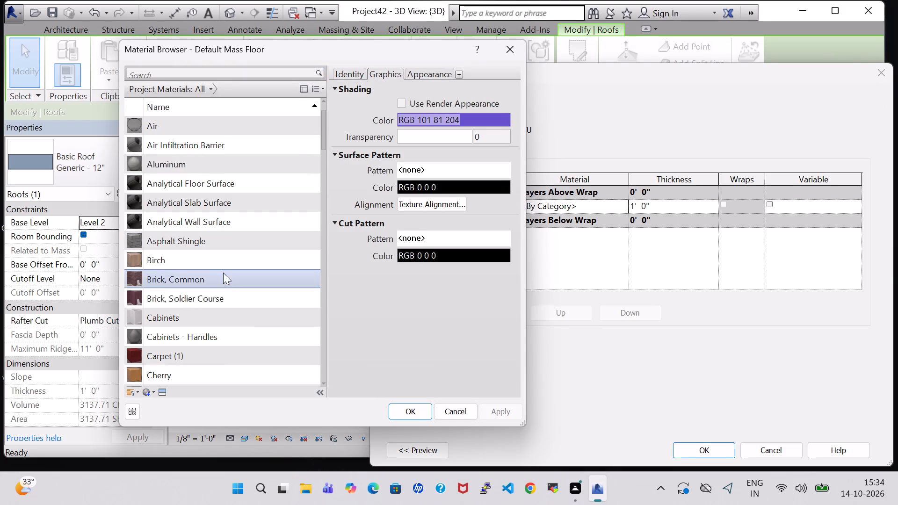
click(227, 295)
click(408, 404)
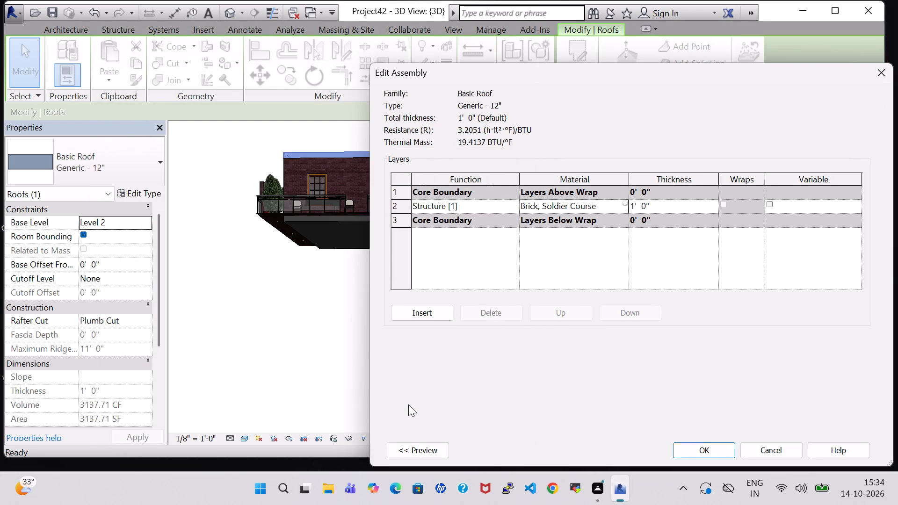
click(710, 450)
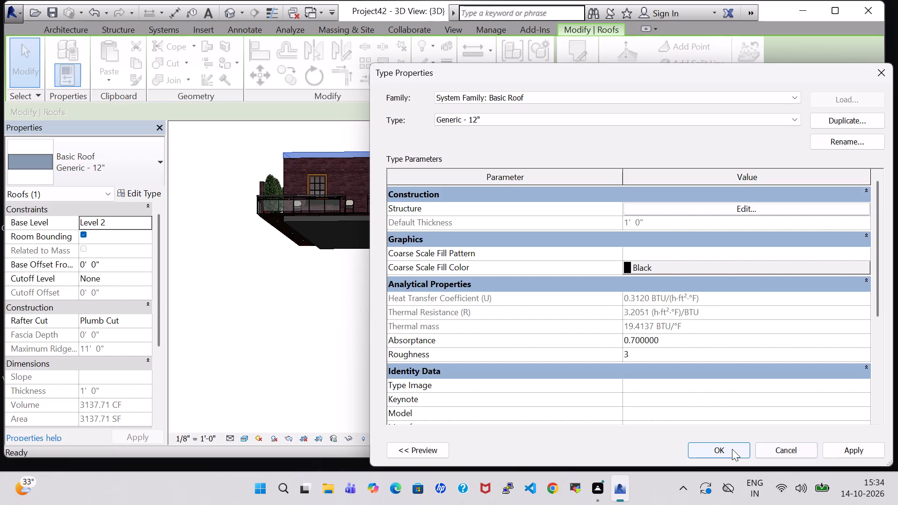
click(732, 449)
click(459, 311)
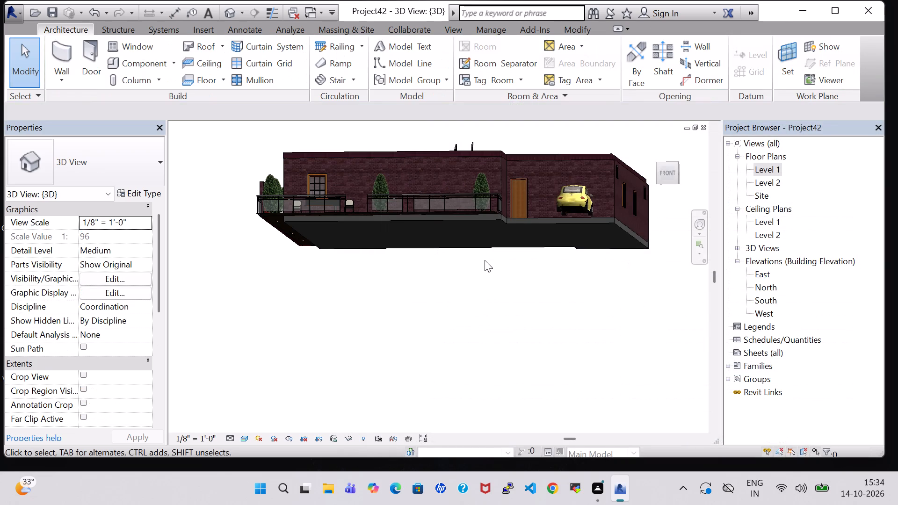
Edit the roof footprint to nudge the 44' boundary line along the Other side outward, attach the highlighted walls and unjoin the conflicting elements.
middle_drag(485, 260, 485, 344)
shift+middle_drag(485, 343, 485, 314)
shift+scroll(485, 343, up, 1)
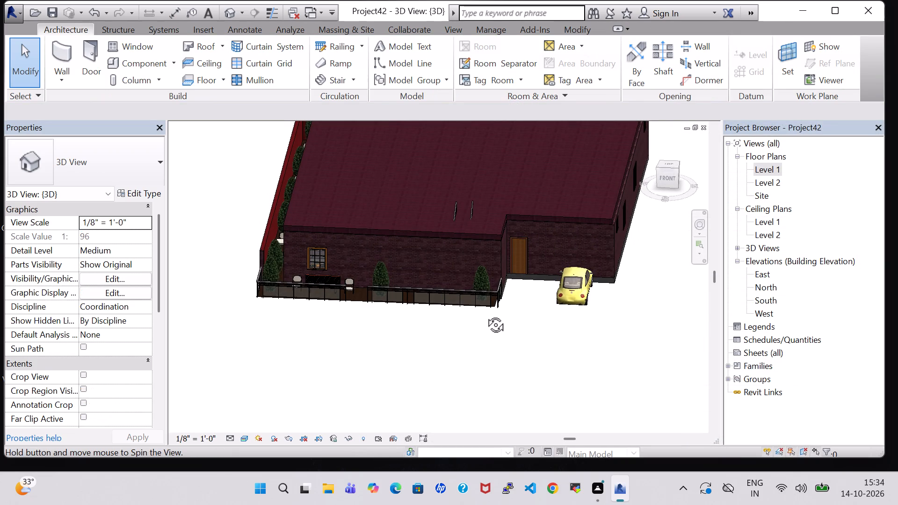
shift+middle_drag(485, 314, 515, 318)
shift+middle_drag(353, 298, 462, 325)
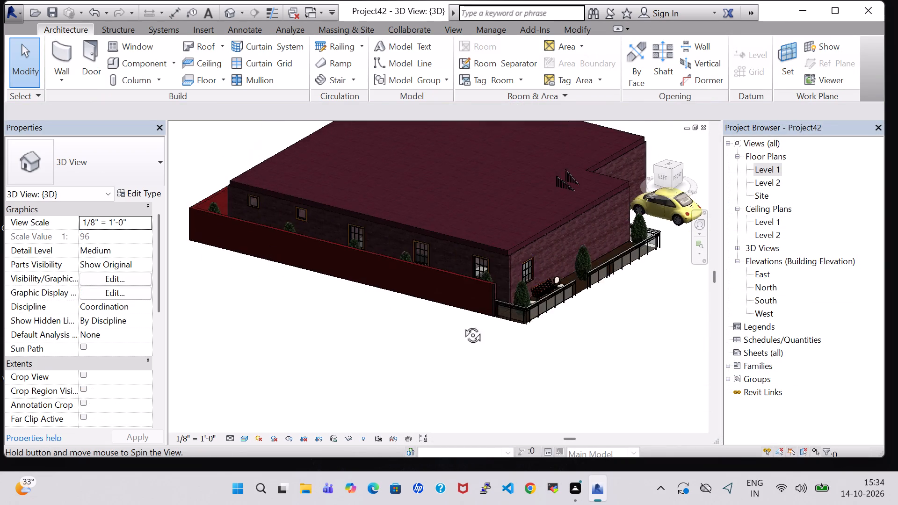
shift+middle_drag(462, 325, 506, 335)
shift+scroll(506, 335, up, 1)
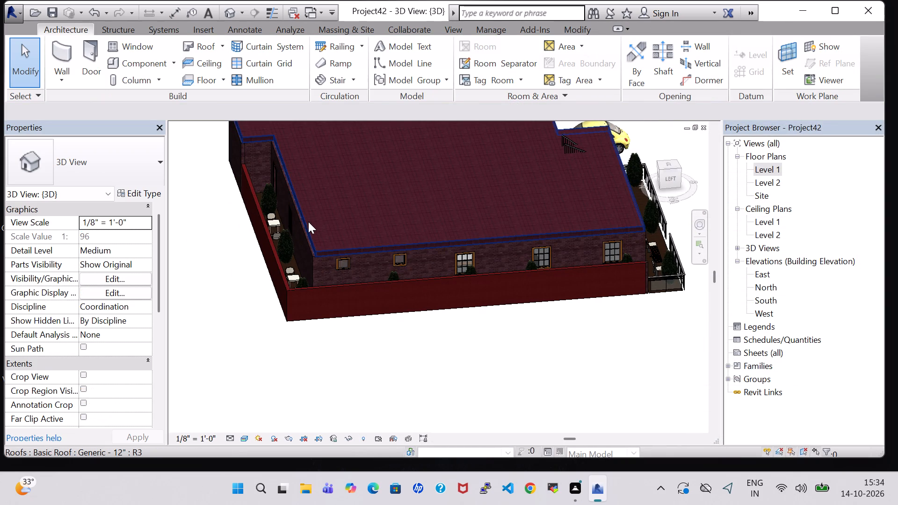
click(308, 222)
click(571, 60)
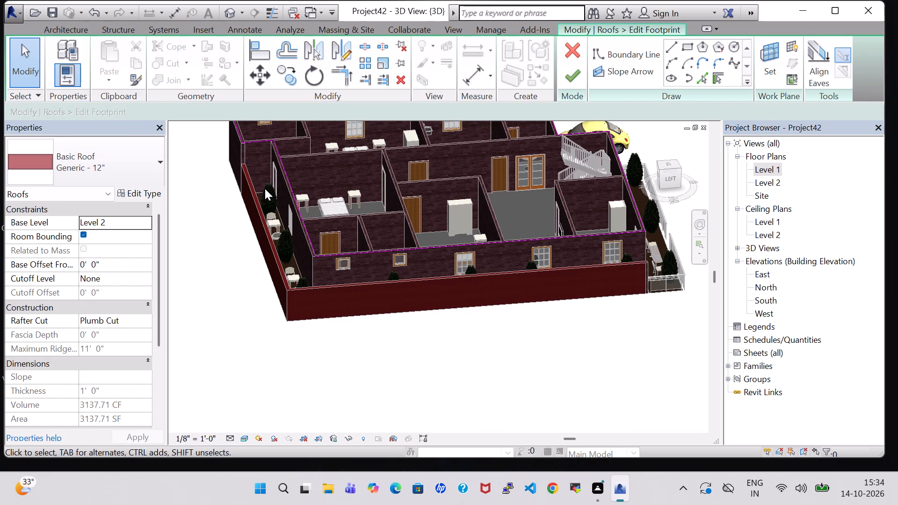
click(290, 189)
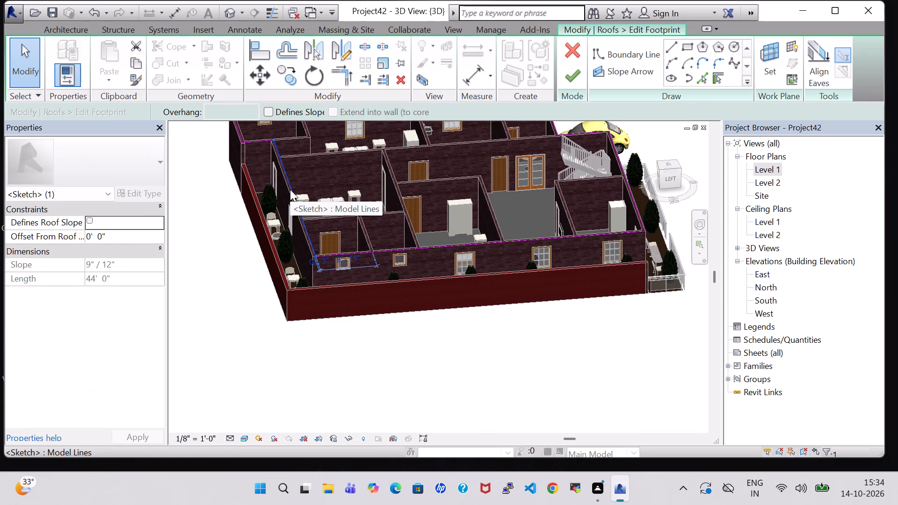
key(Left)
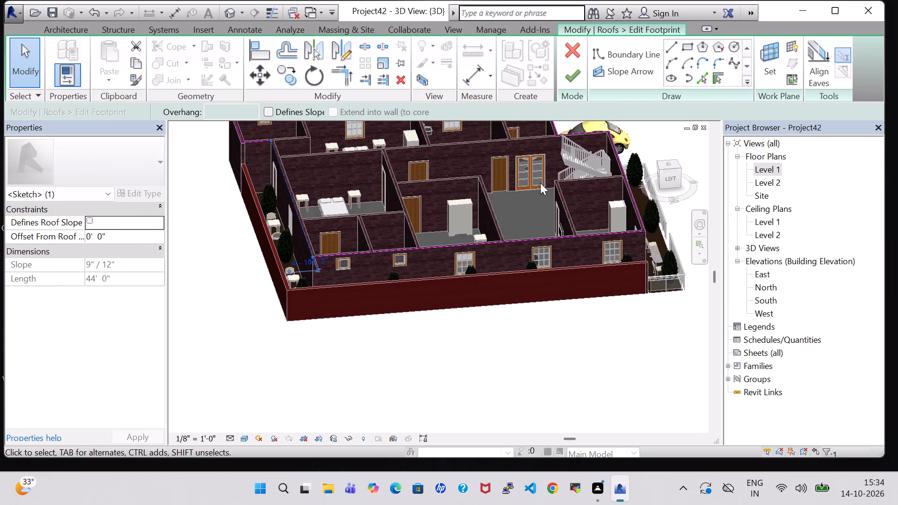
click(575, 76)
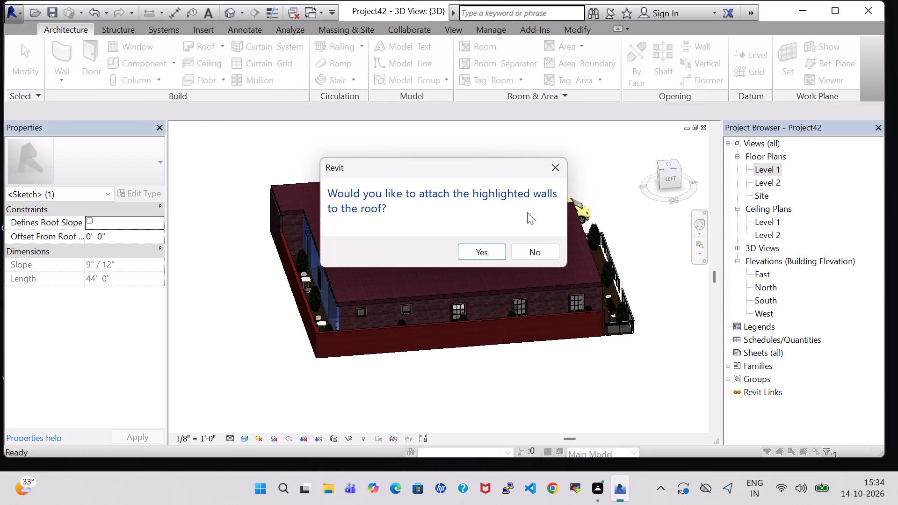
click(487, 253)
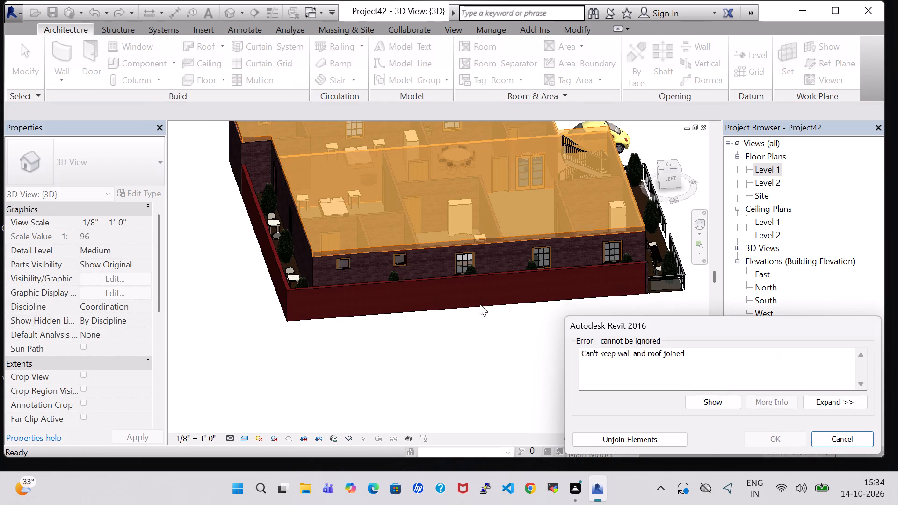
click(681, 436)
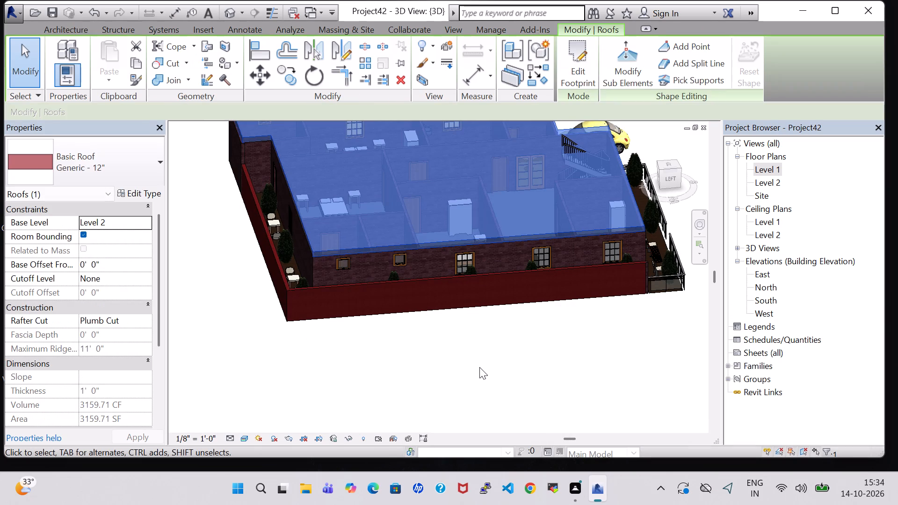
scroll(479, 367, down, 1)
click(492, 355)
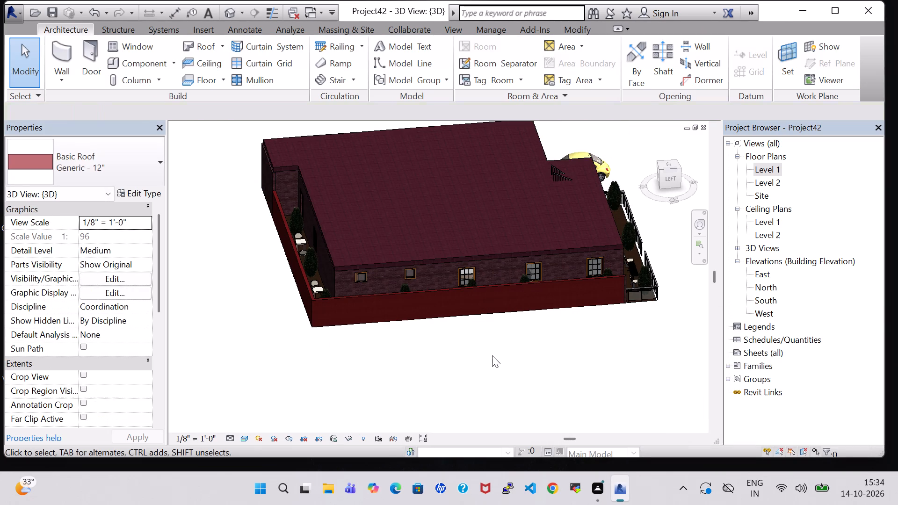
Inspect the roofed house from several sides in 3D, checking against the Level 1 floor plan.
shift+middle_drag(615, 150, 539, 145)
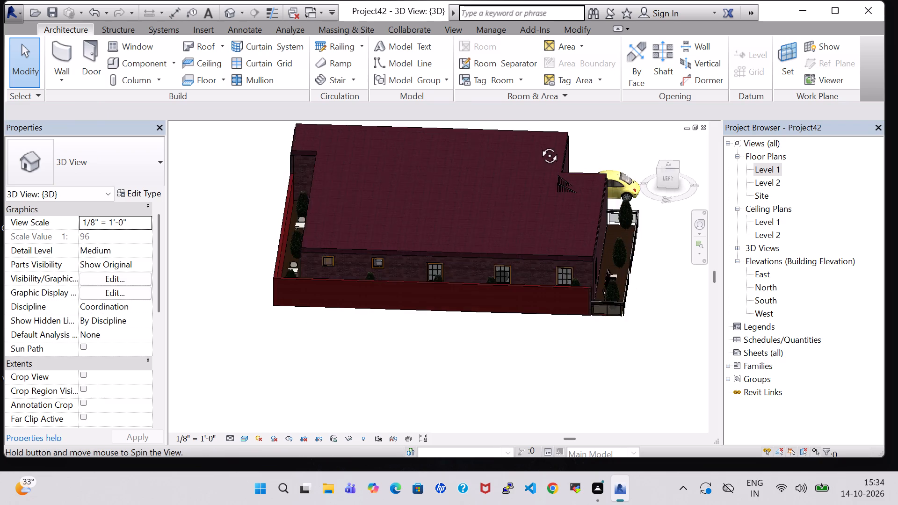
shift+middle_drag(539, 145, 498, 146)
shift+middle_drag(572, 365, 442, 310)
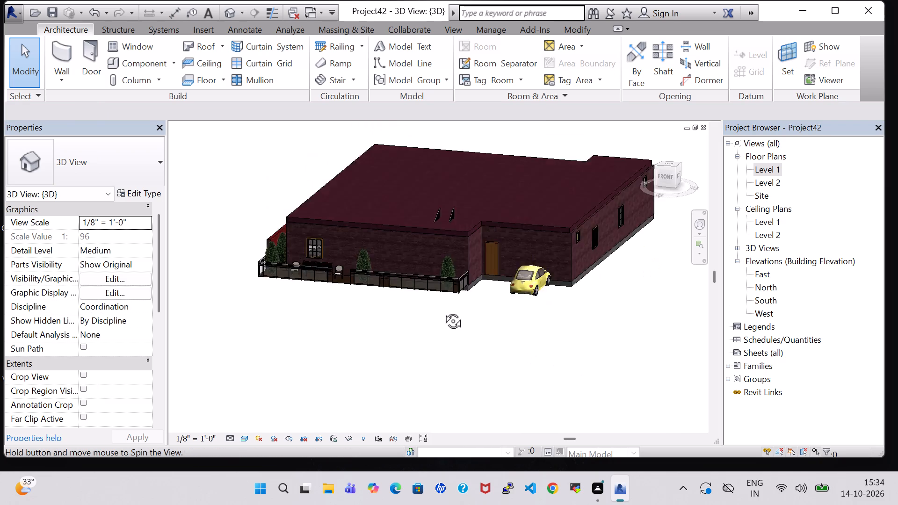
shift+middle_drag(442, 310, 490, 319)
scroll(465, 319, up, 1)
shift+middle_drag(468, 333, 474, 334)
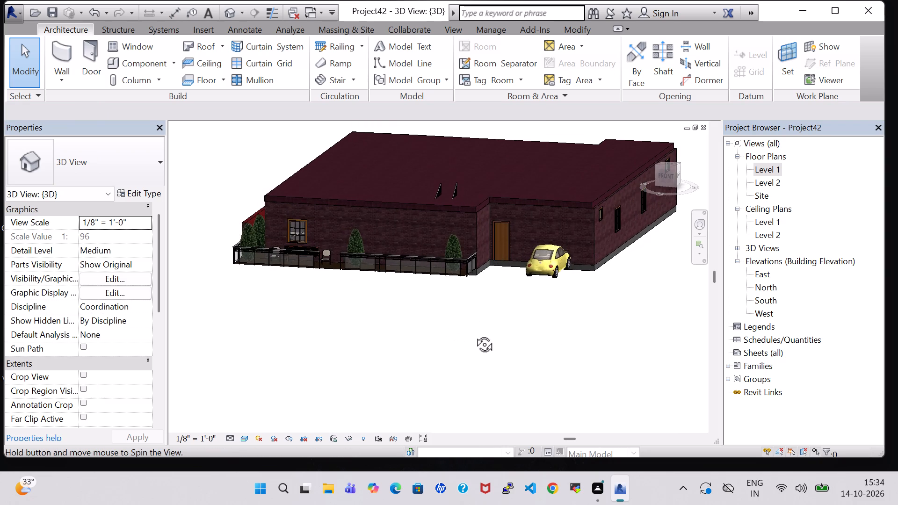
shift+middle_drag(474, 334, 495, 343)
scroll(495, 343, up, 3)
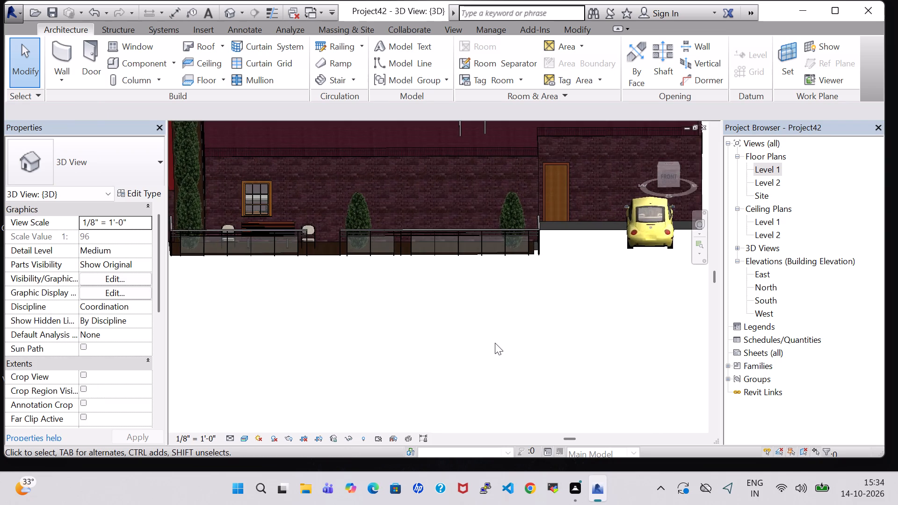
scroll(495, 343, down, 3)
middle_drag(495, 343, 479, 281)
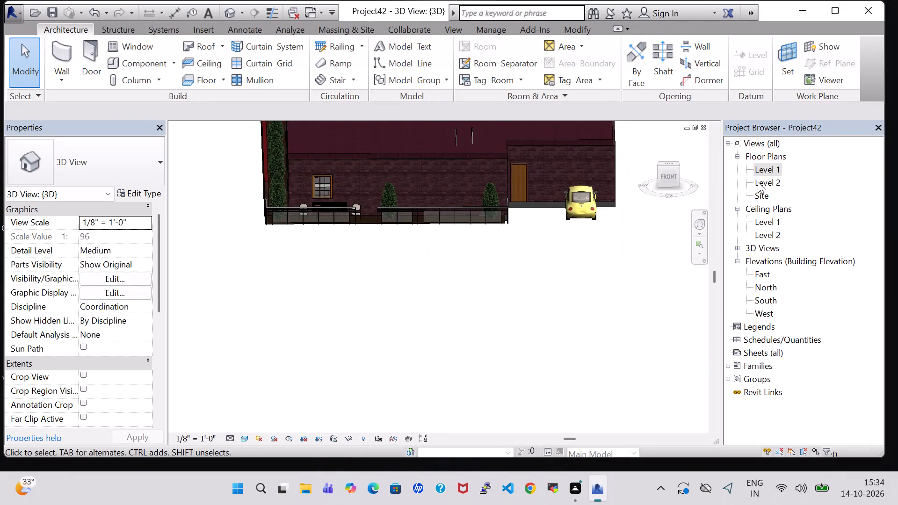
double_click(760, 171)
scroll(550, 317, down, 2)
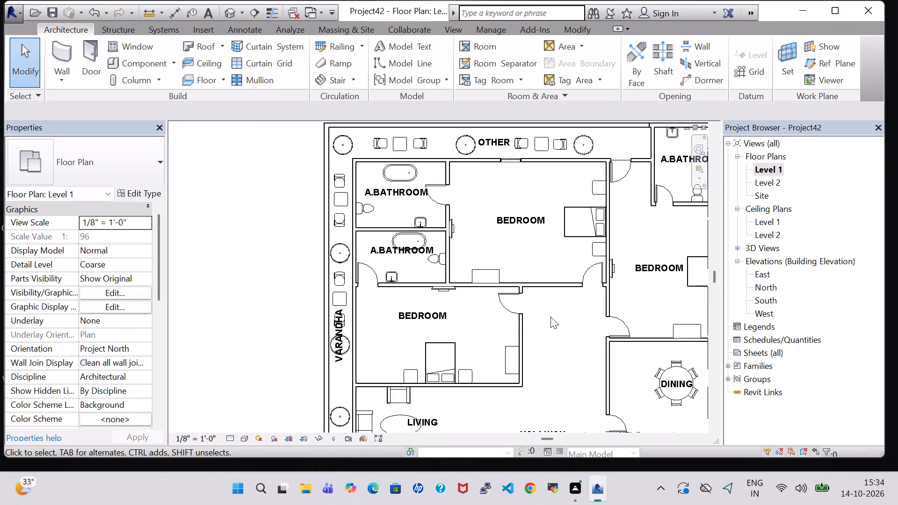
scroll(550, 317, down, 3)
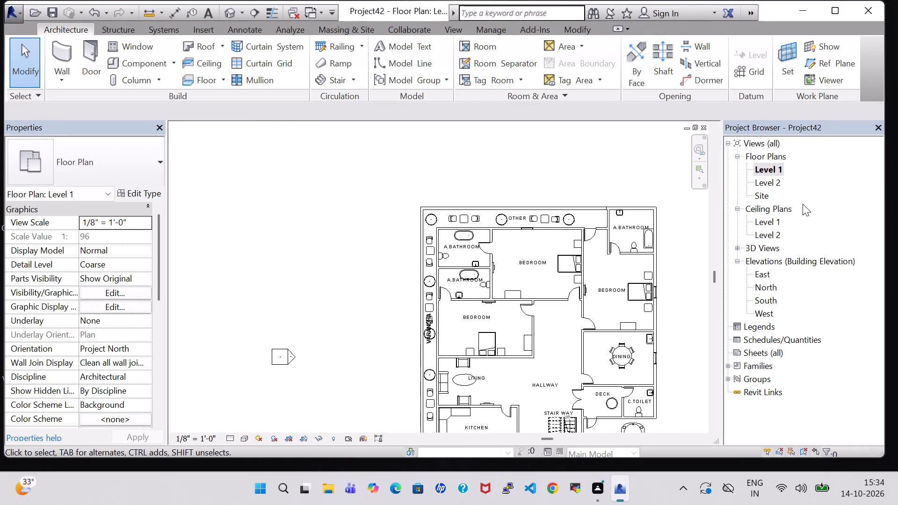
click(226, 13)
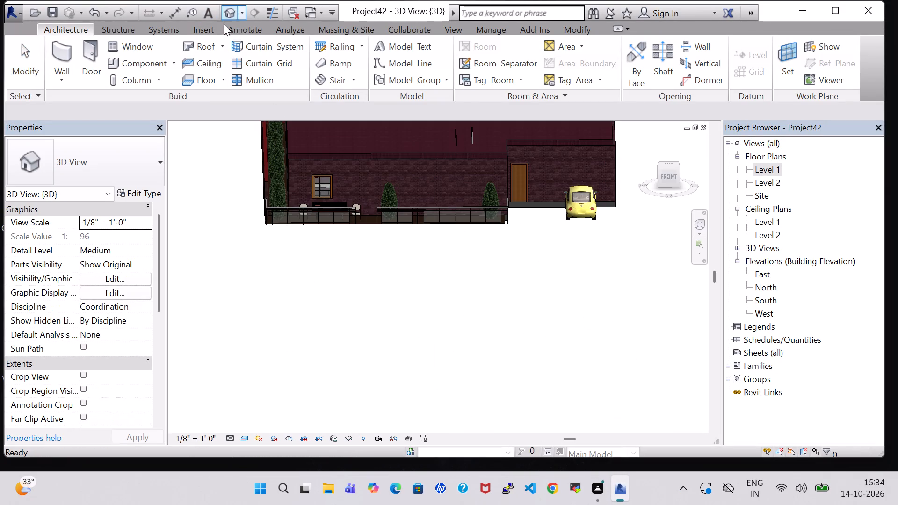
shift+middle_drag(463, 349, 456, 308)
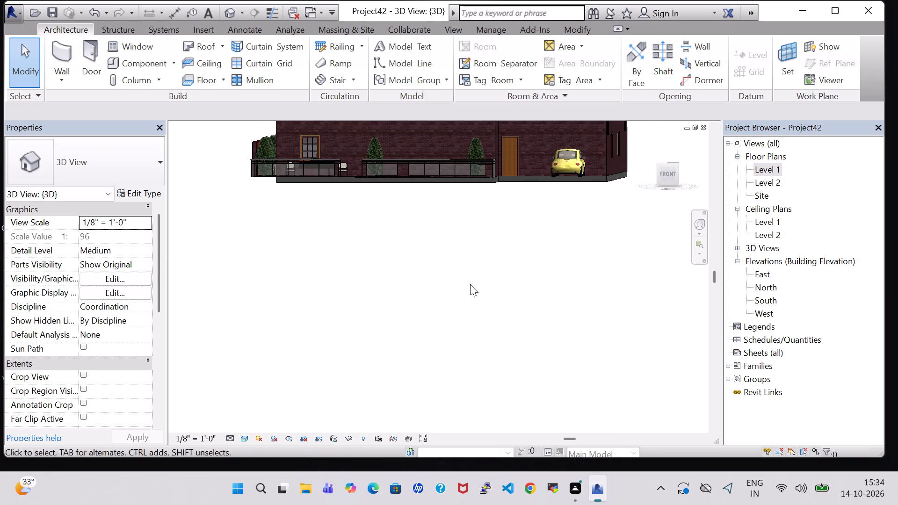
middle_drag(470, 284, 470, 388)
scroll(470, 284, up, 1)
shift+middle_drag(469, 353, 484, 368)
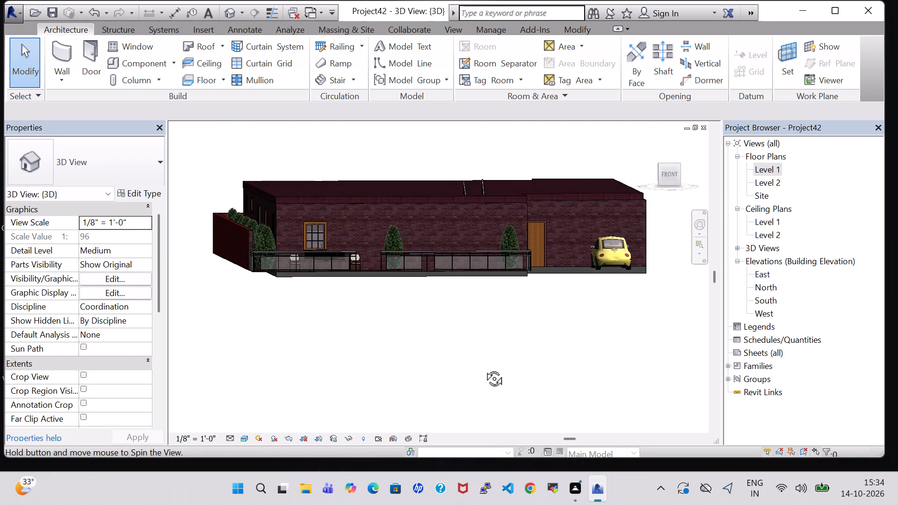
shift+middle_drag(484, 368, 479, 381)
shift+middle_click(479, 381)
Set the offset of the kitchen sink in the dining room to 2' 0" on Level 1.
double_click(766, 173)
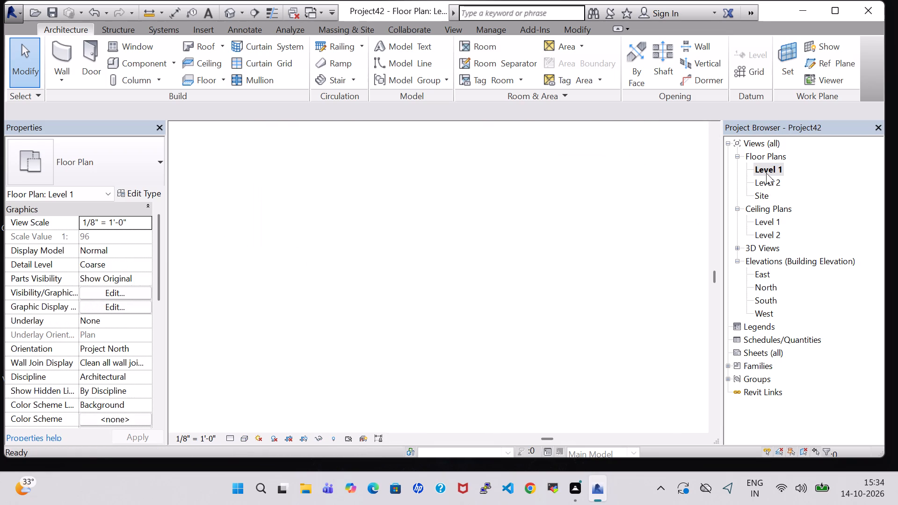
click(689, 280)
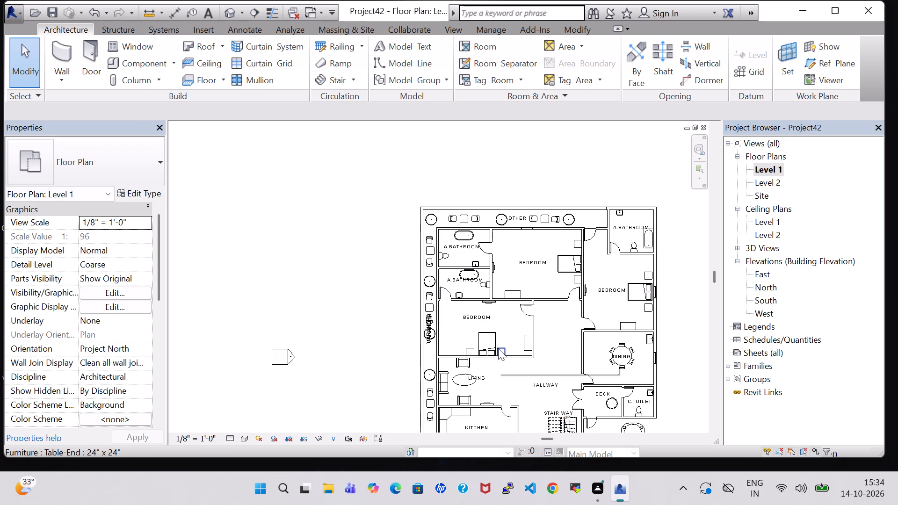
click(540, 335)
scroll(540, 335, down, 1)
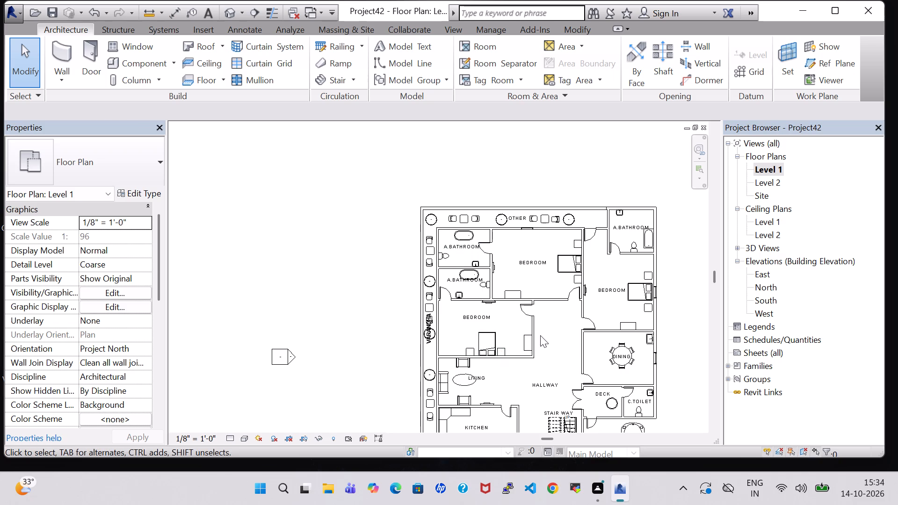
middle_drag(536, 343, 503, 183)
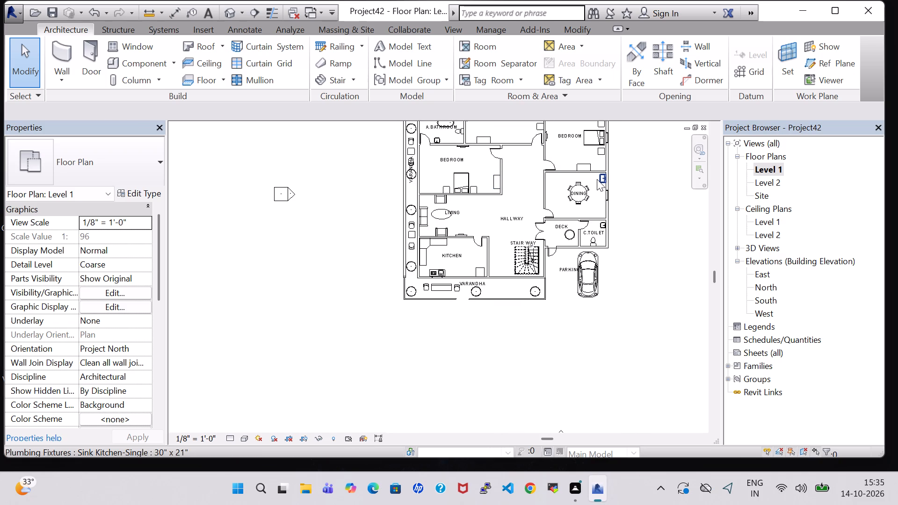
click(601, 179)
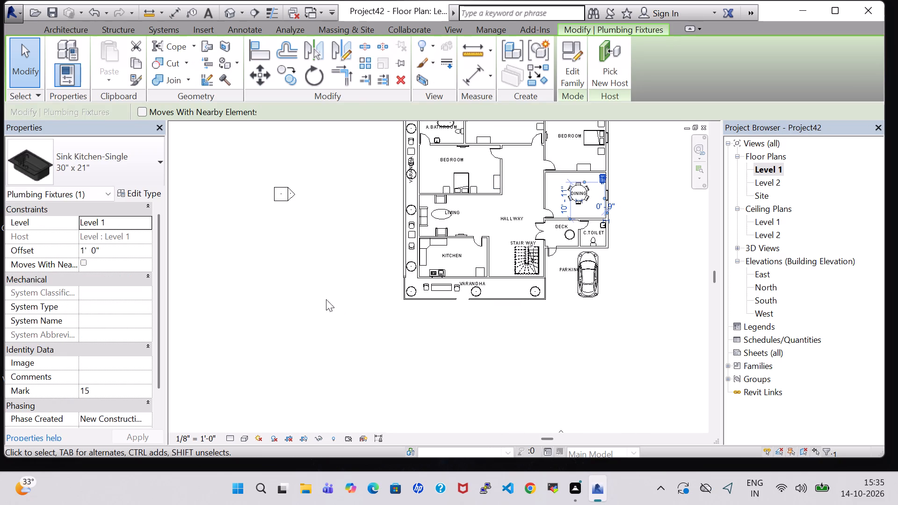
click(84, 250)
key(Right)
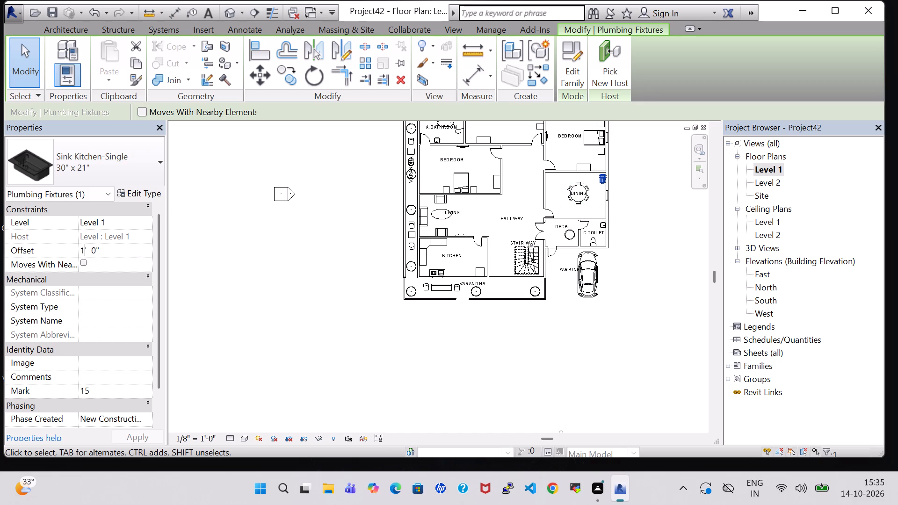
key(BackSpace)
key(2)
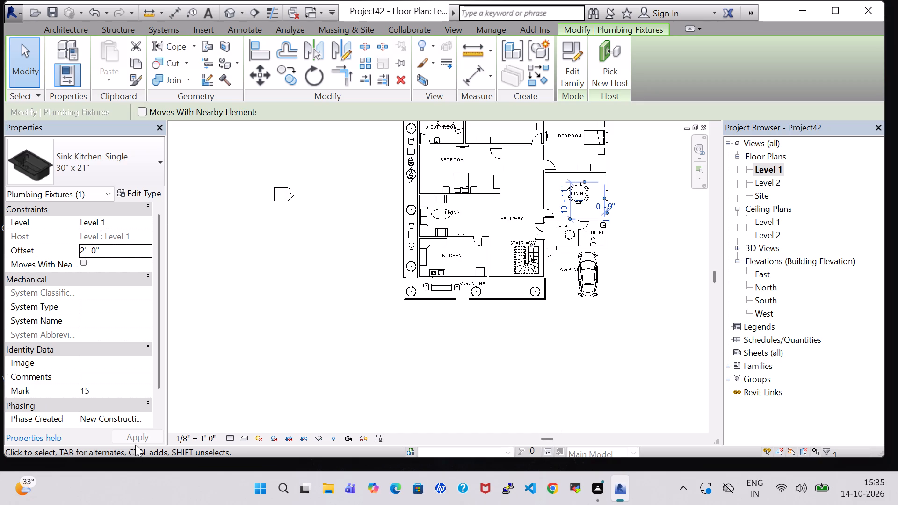
click(320, 384)
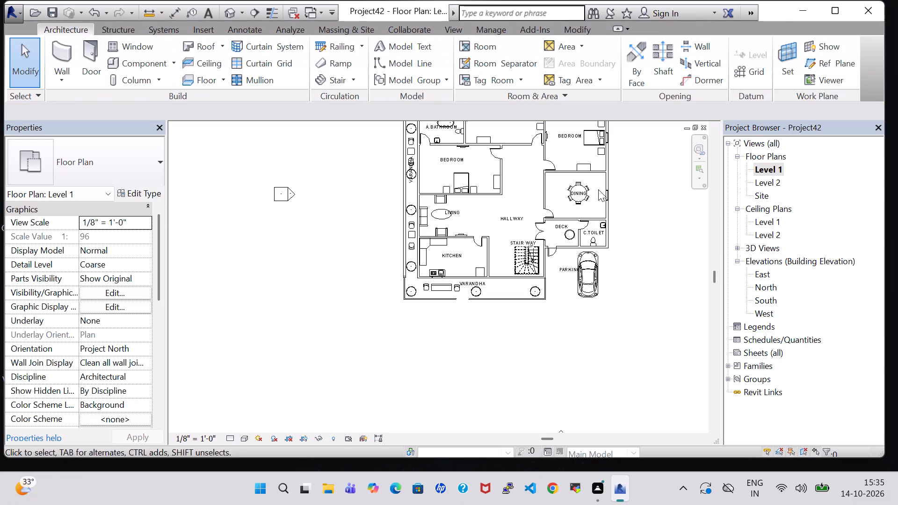
Set the offset of the square vanity sink in the C.Toilet to 2' 0".
scroll(605, 225, up, 4)
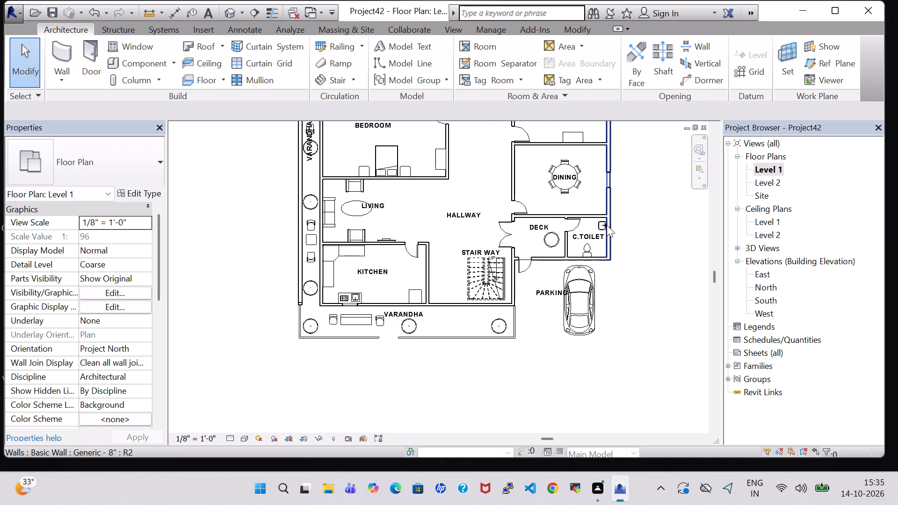
click(601, 224)
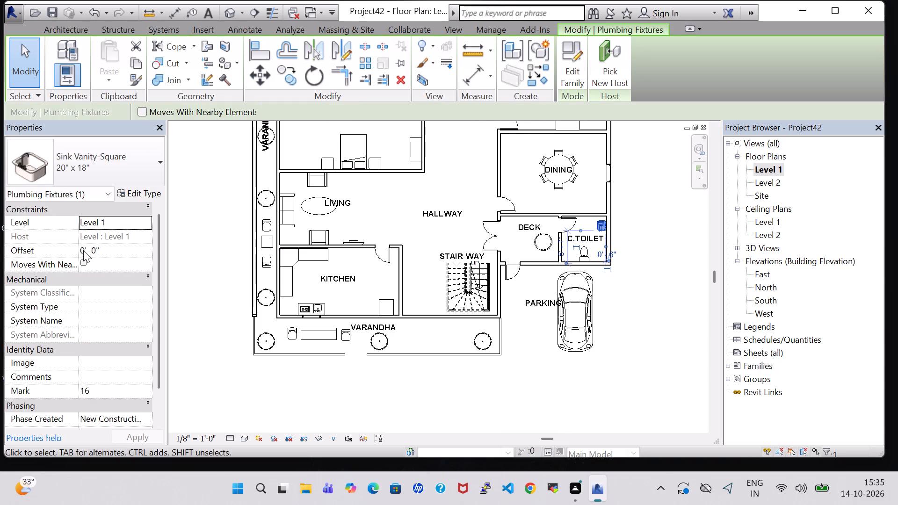
click(83, 250)
click(83, 251)
key(BackSpace)
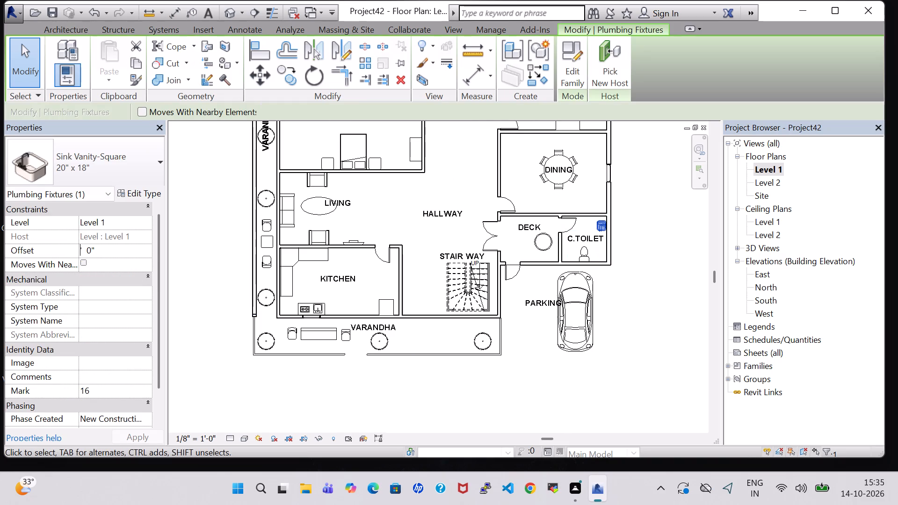
key(2)
key(Return)
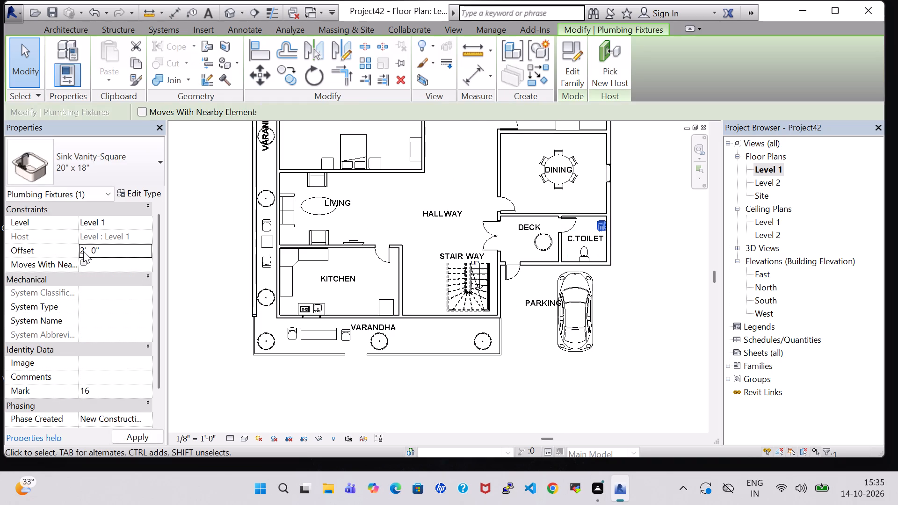
click(676, 317)
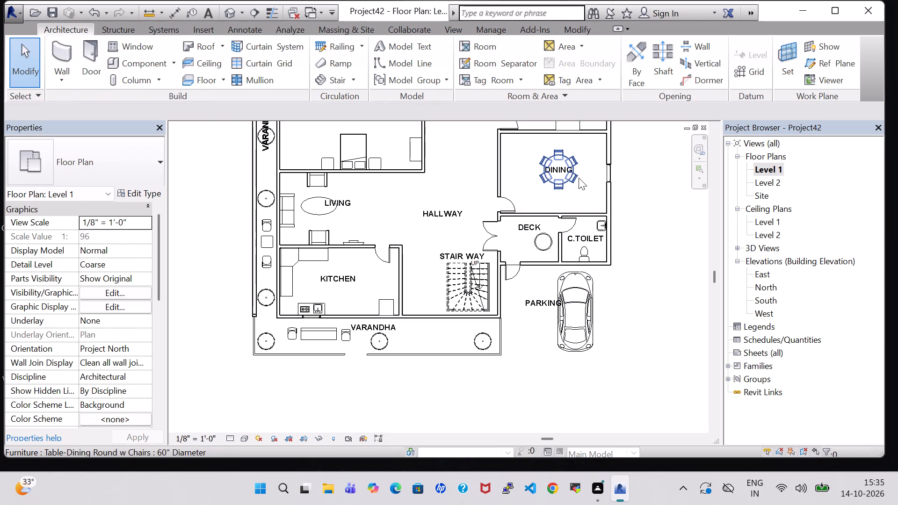
click(643, 185)
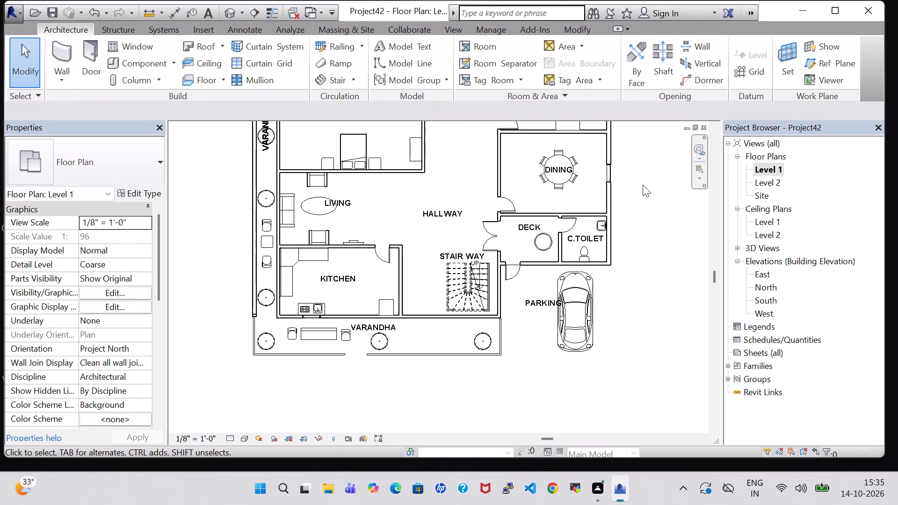
scroll(643, 186, down, 2)
middle_drag(643, 186, 647, 231)
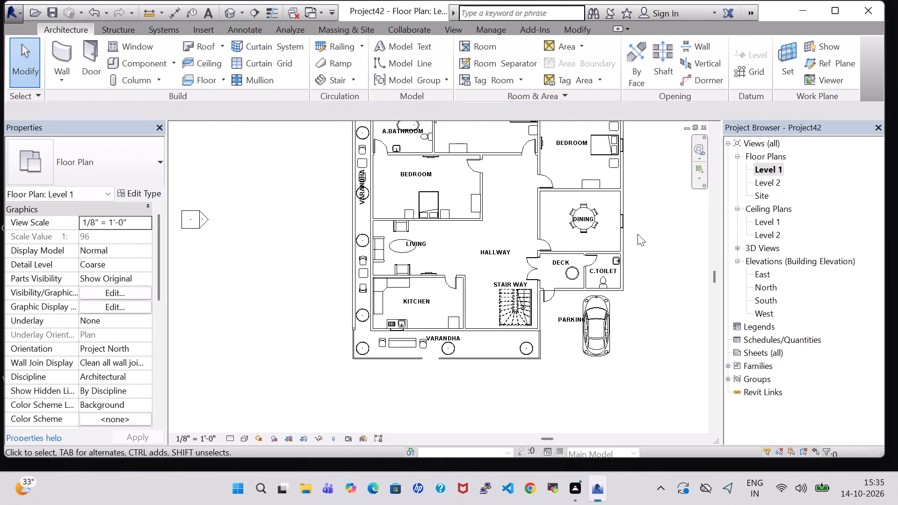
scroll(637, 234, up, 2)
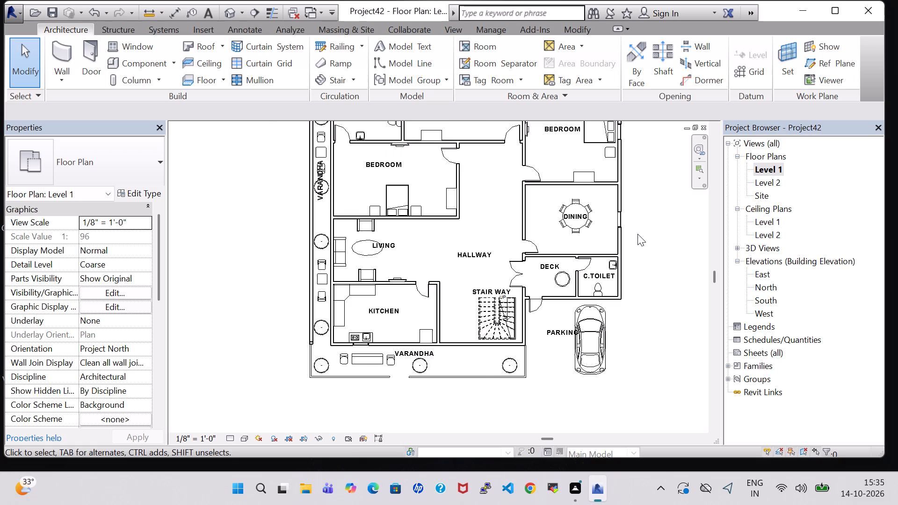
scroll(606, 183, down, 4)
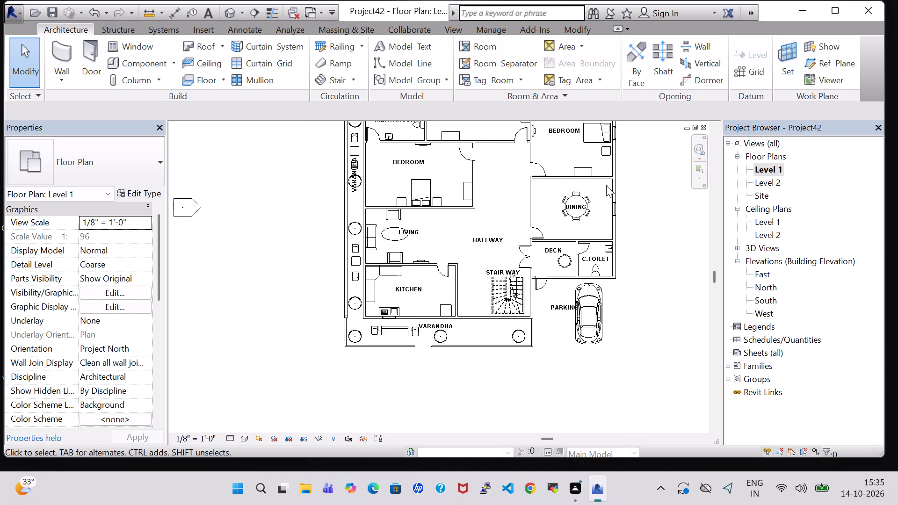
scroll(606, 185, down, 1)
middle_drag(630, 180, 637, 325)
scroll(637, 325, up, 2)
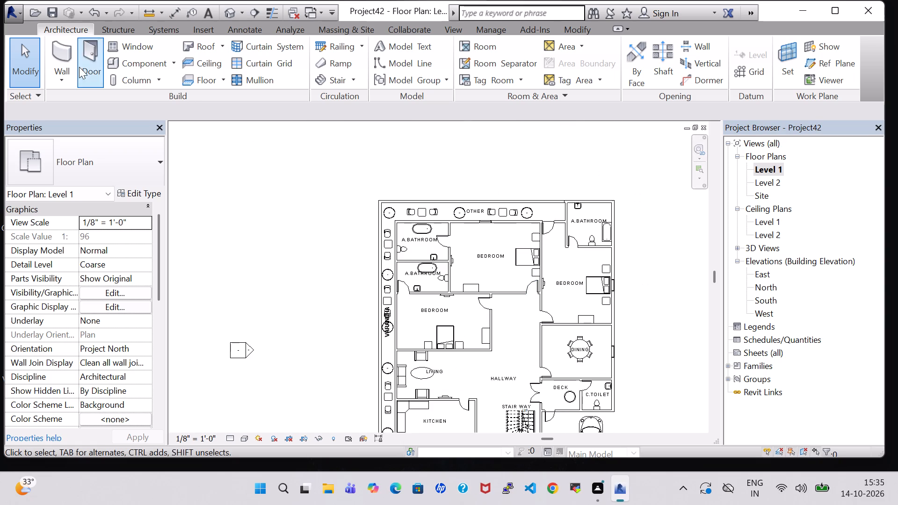
Delete the flat brick roof from the house in the 3D view.
click(232, 7)
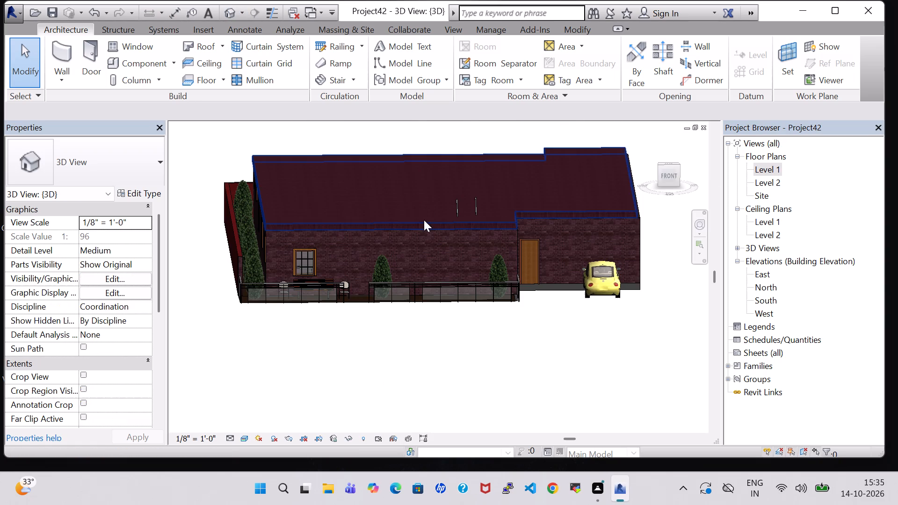
click(424, 220)
key(Delete)
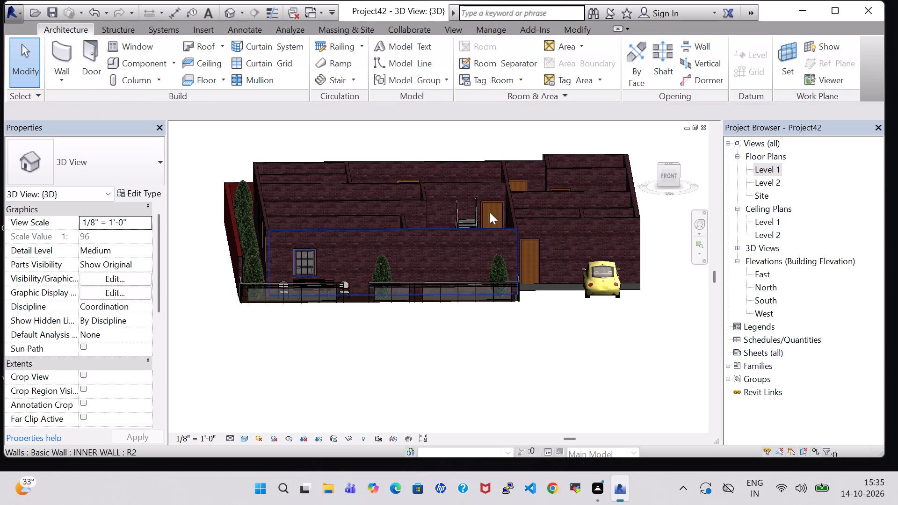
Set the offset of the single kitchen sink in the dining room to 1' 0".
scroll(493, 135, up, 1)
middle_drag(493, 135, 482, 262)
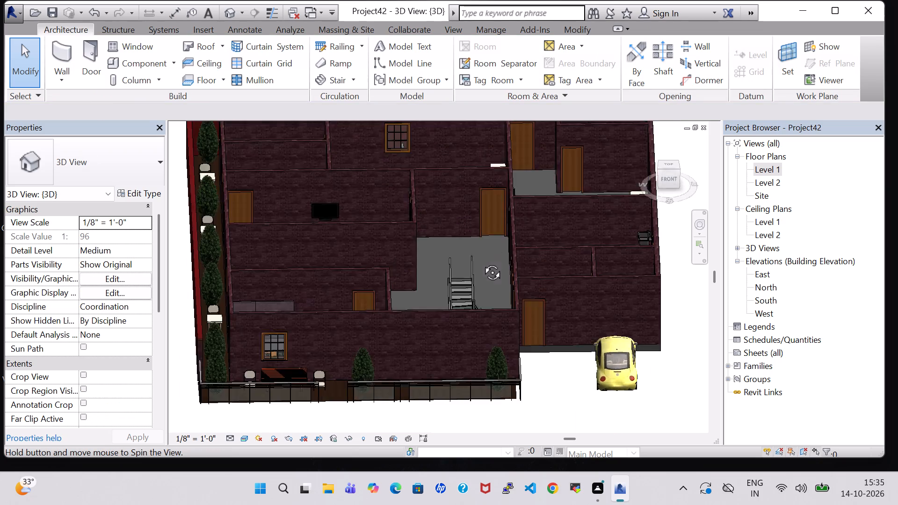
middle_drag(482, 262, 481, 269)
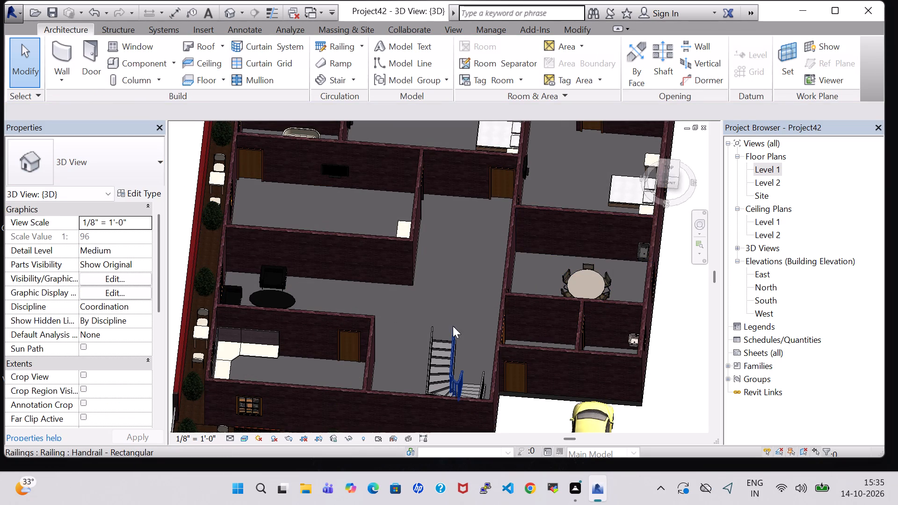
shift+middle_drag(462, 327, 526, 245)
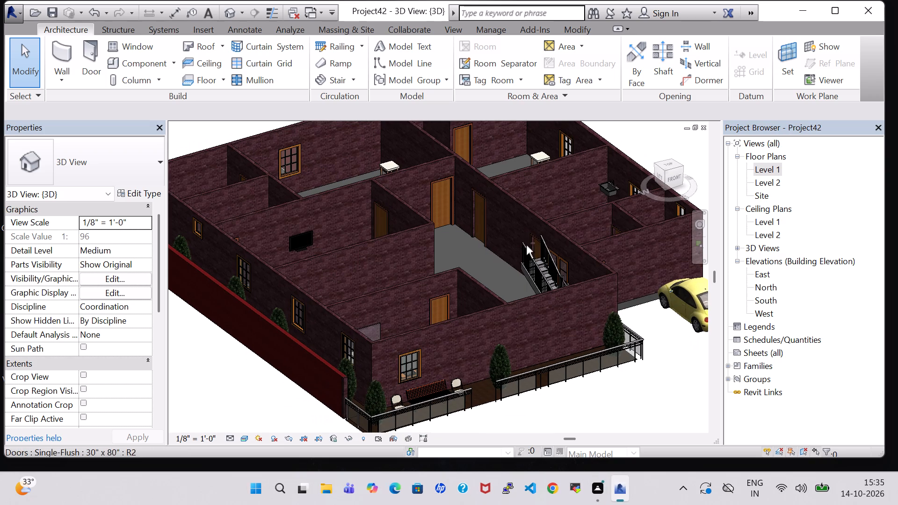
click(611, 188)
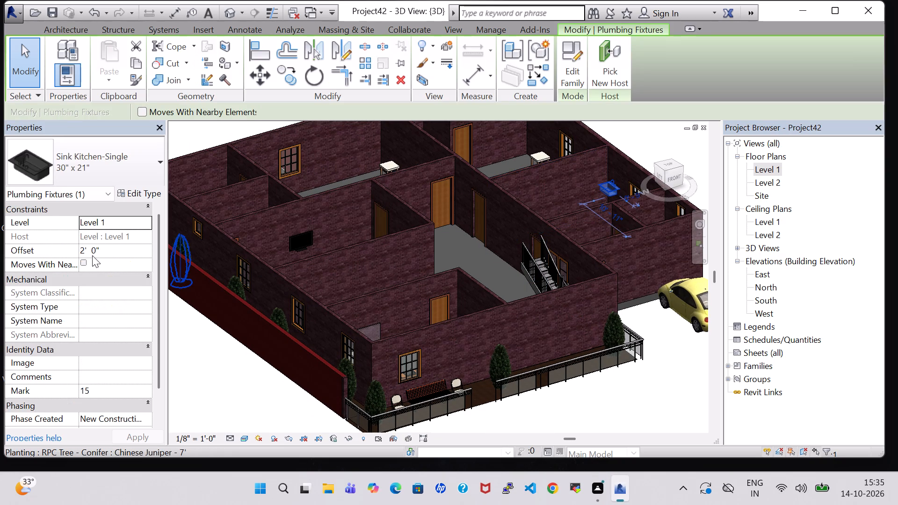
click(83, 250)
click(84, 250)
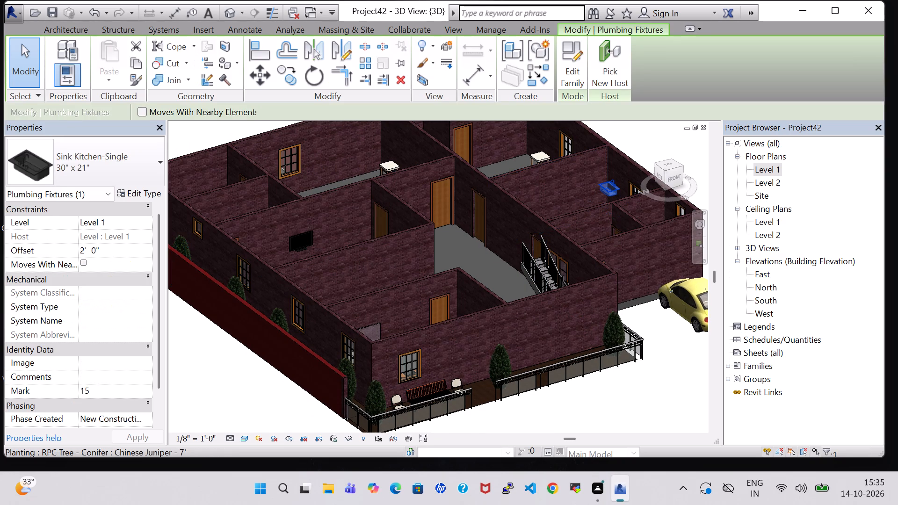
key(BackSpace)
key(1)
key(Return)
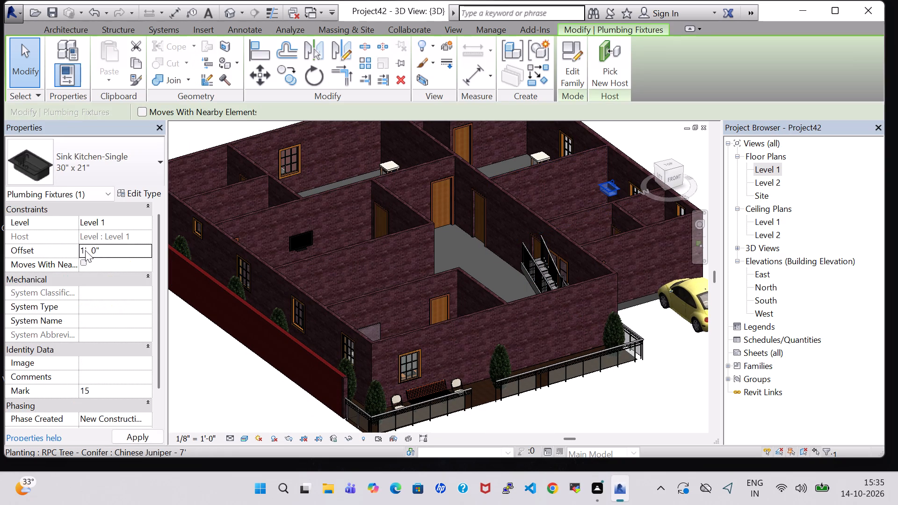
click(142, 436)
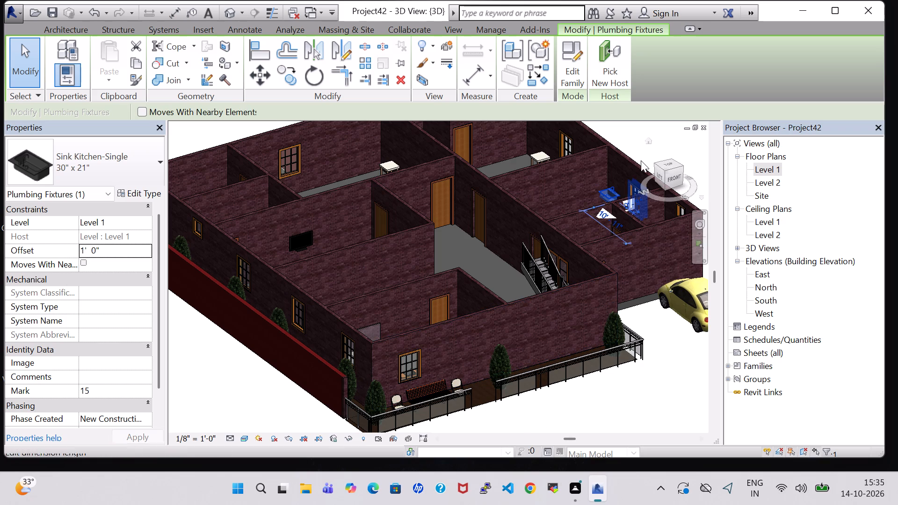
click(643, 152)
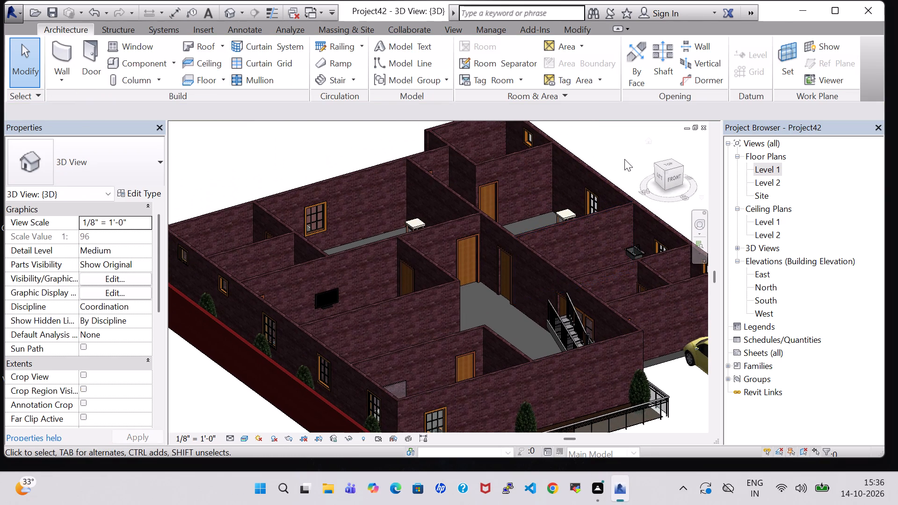
Set the offset of the single kitchen sink in the dining room to 0' 0".
middle_drag(624, 159, 641, 226)
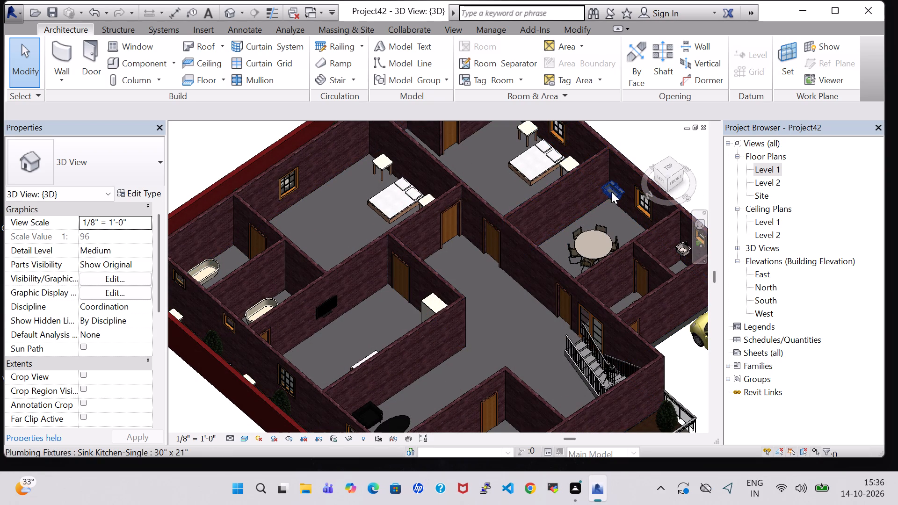
click(611, 192)
click(84, 256)
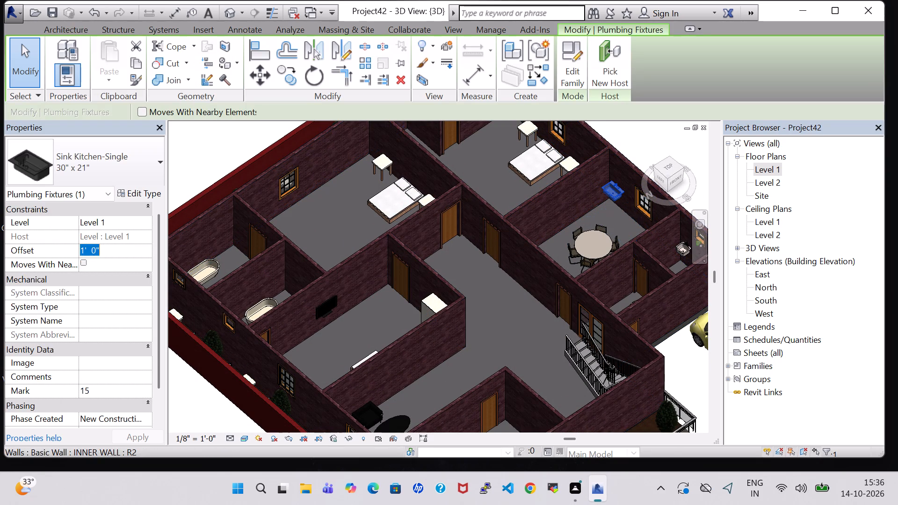
click(84, 256)
key(BackSpace)
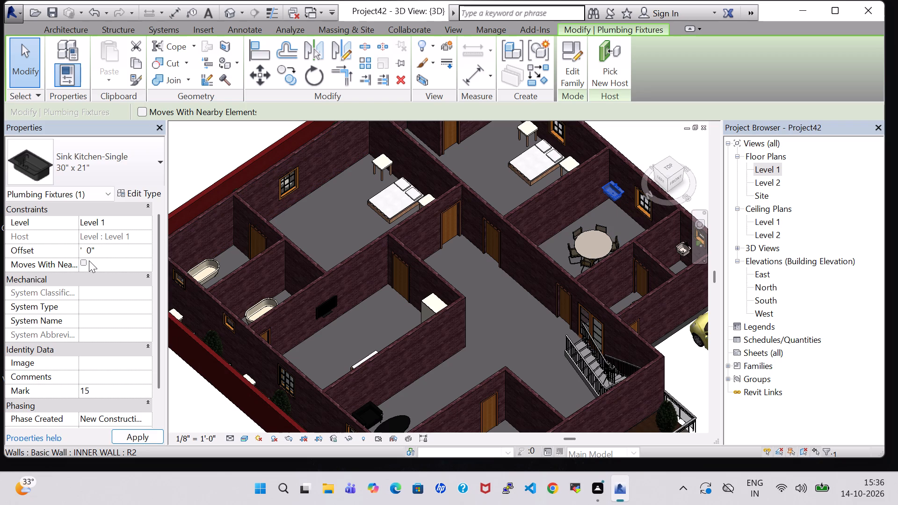
key(Return)
click(526, 247)
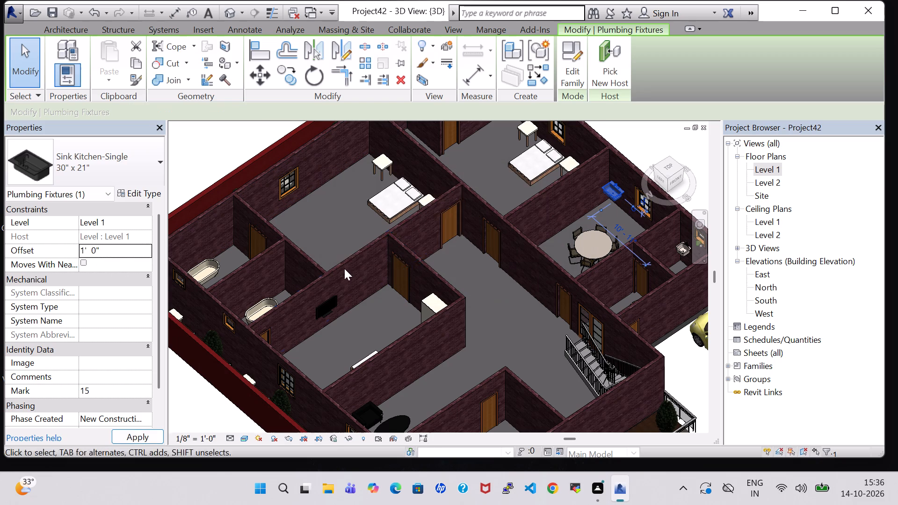
click(85, 251)
key(BackSpace)
key(0)
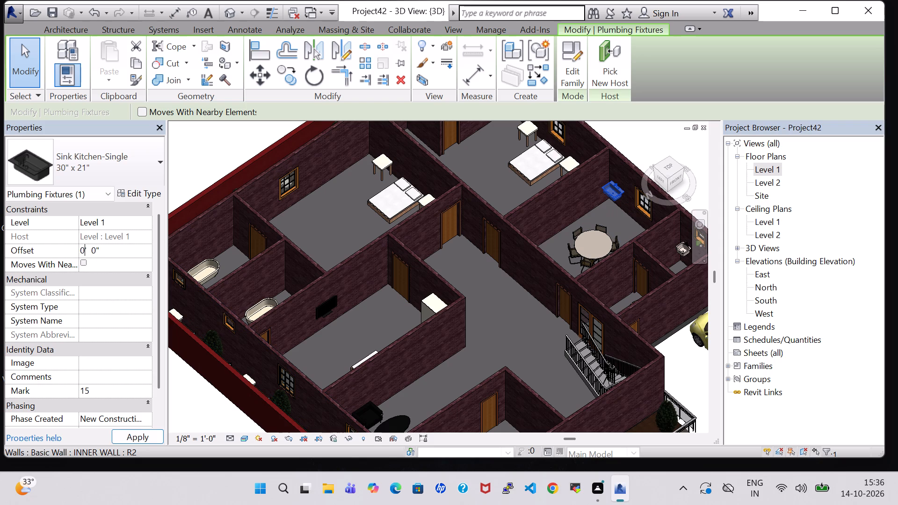
key(Return)
click(135, 440)
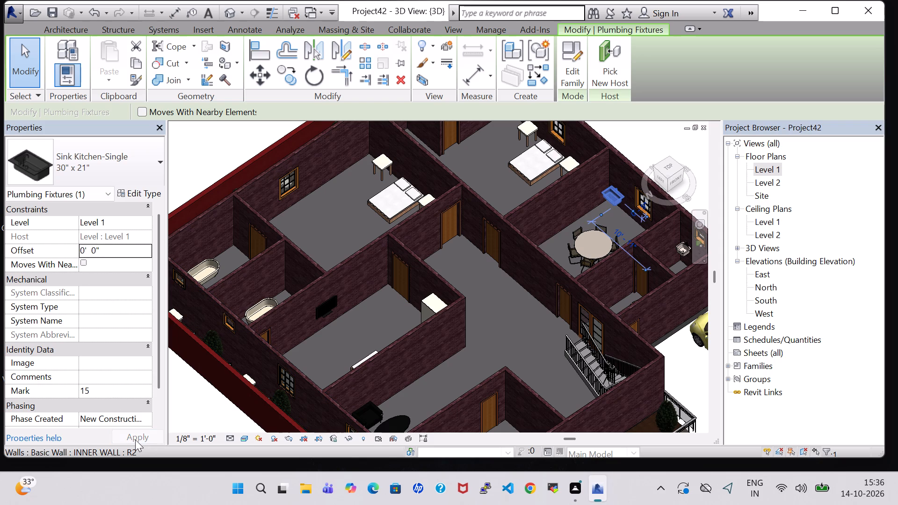
Set the offset of the square vanity sink in the C.Toilet to 0' 0".
click(682, 252)
click(83, 250)
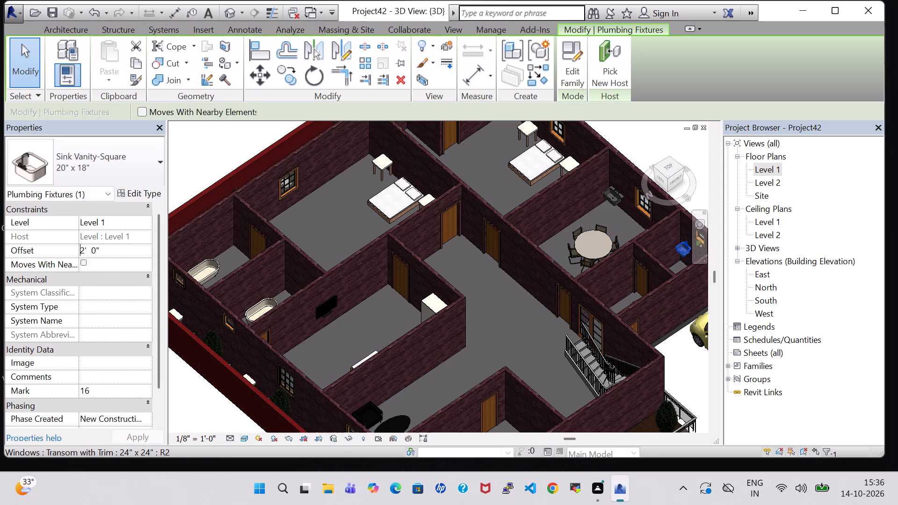
click(83, 250)
key(BackSpace)
key(0)
key(Return)
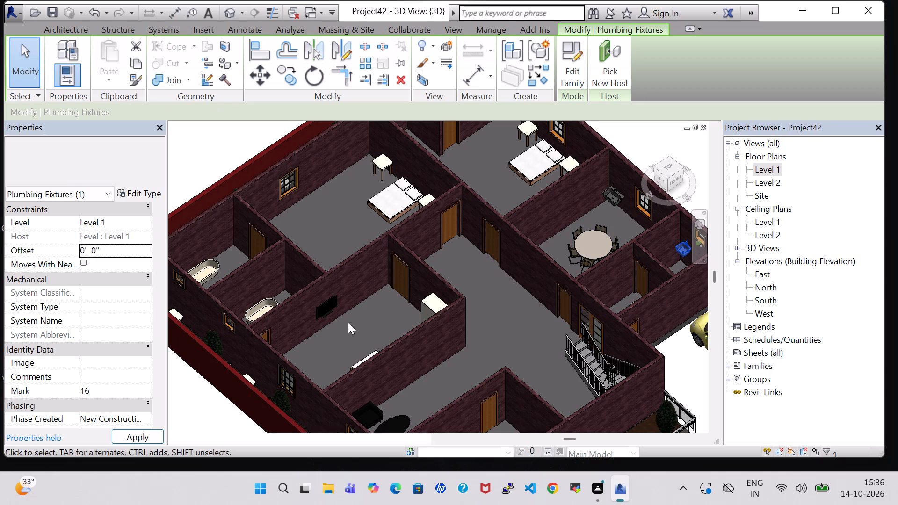
Inspect the mounting heights of the dining room and C.Toilet sinks from several angles in 3D.
scroll(557, 321, up, 3)
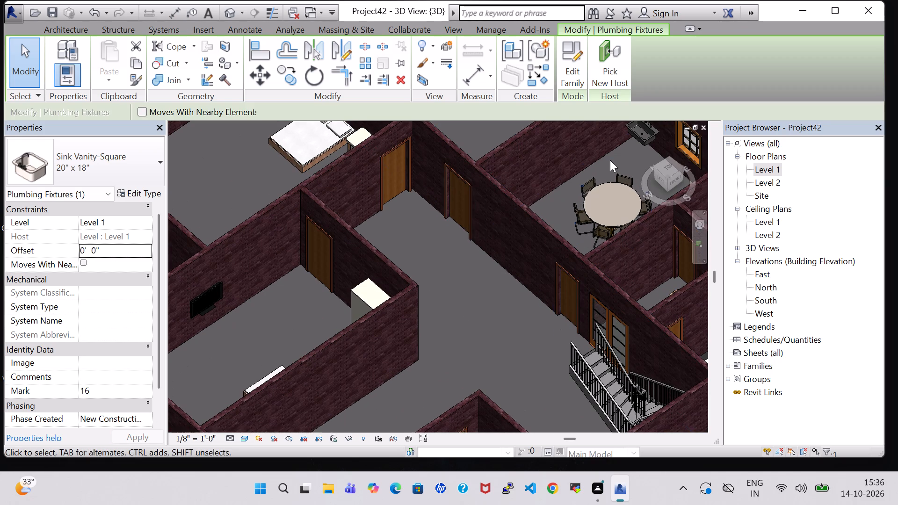
shift+middle_drag(621, 161, 620, 153)
shift+scroll(621, 161, up, 1)
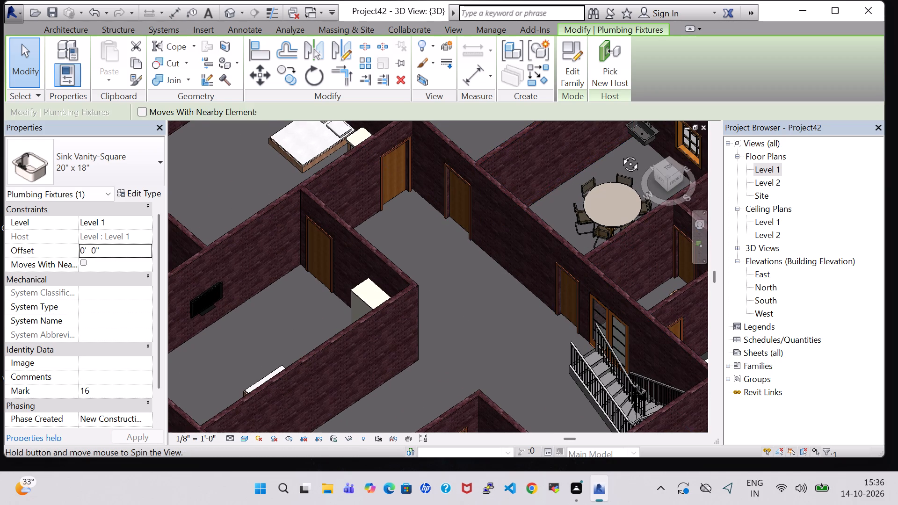
shift+middle_drag(620, 153, 635, 110)
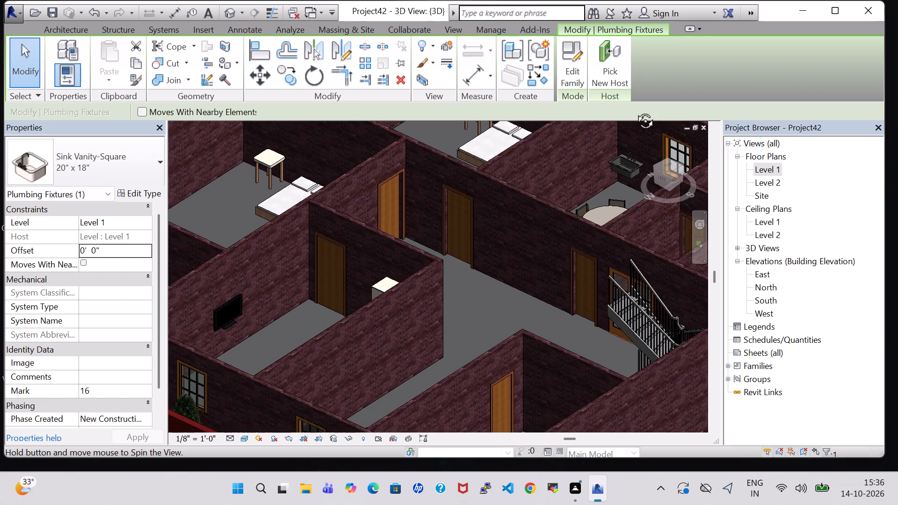
shift+middle_drag(635, 110, 604, 144)
middle_drag(624, 212, 461, 271)
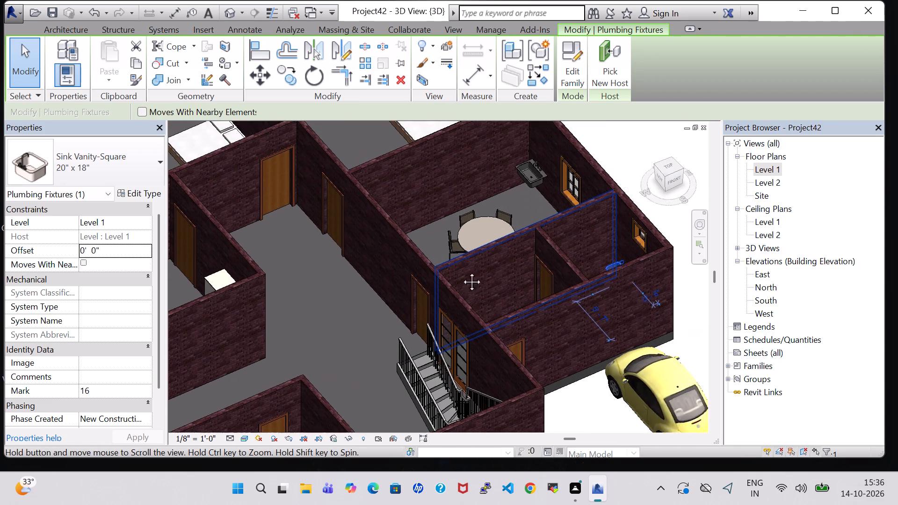
middle_drag(461, 271, 406, 289)
shift+middle_drag(573, 224, 599, 254)
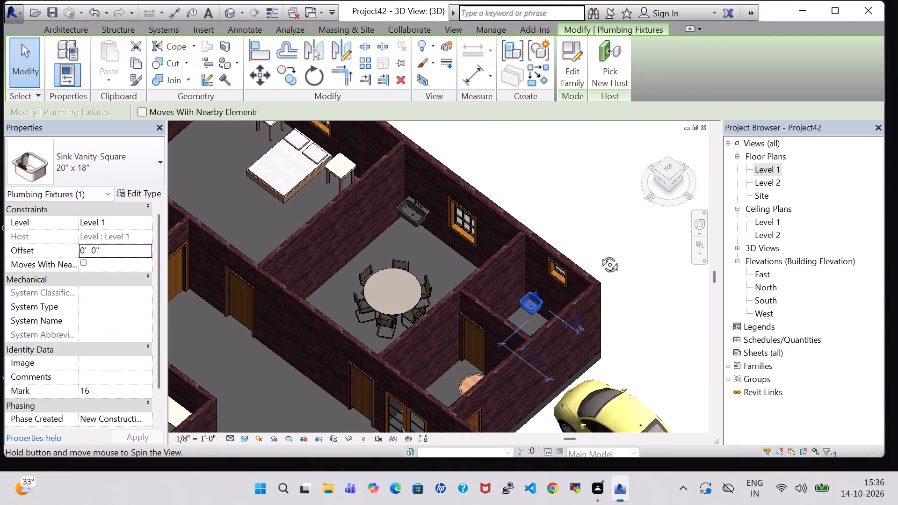
shift+middle_drag(599, 254, 599, 248)
click(571, 175)
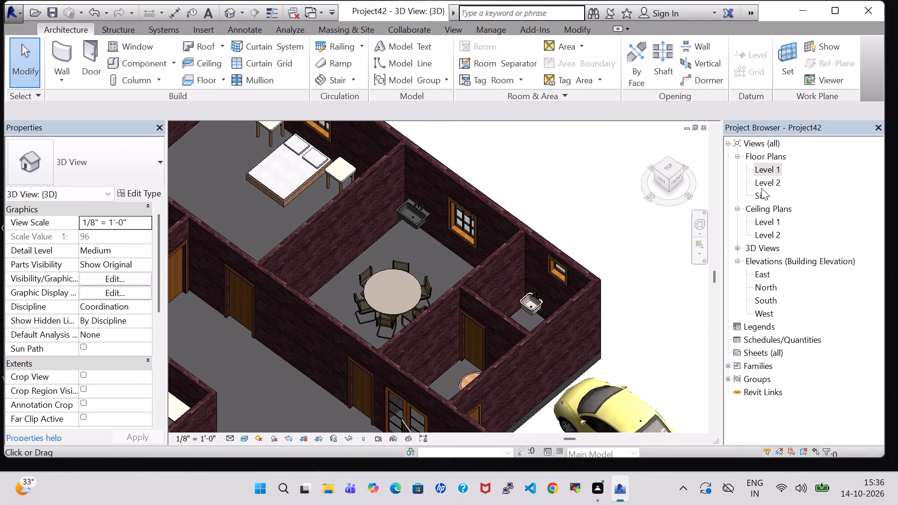
On the Level 1 floor plan, check the offset of the square vanity sink in the A.Bathroom at the end of the Other area.
double_click(772, 171)
middle_drag(629, 378, 632, 343)
scroll(632, 343, up, 3)
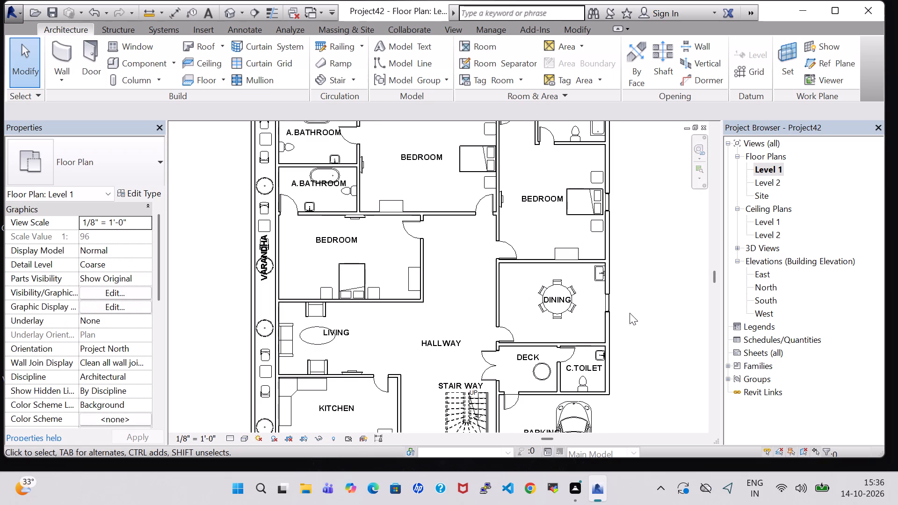
middle_drag(630, 313, 652, 426)
click(580, 193)
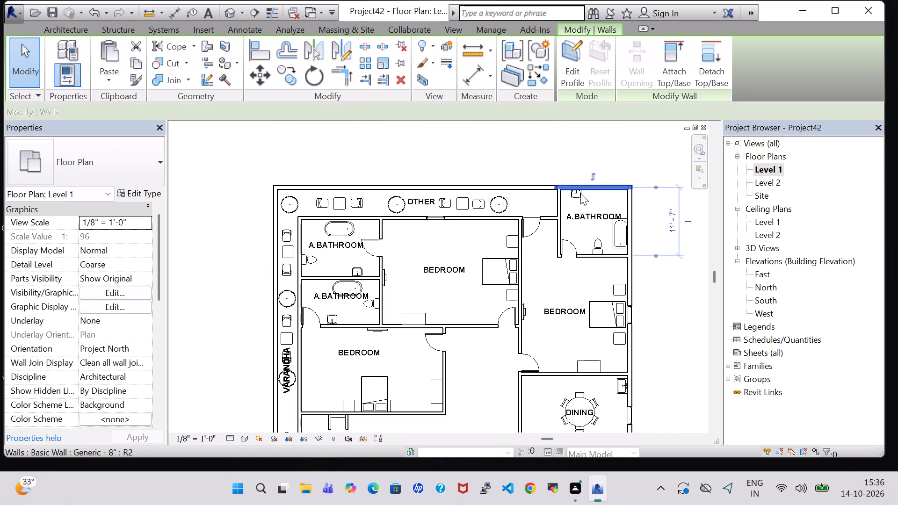
click(576, 195)
click(589, 202)
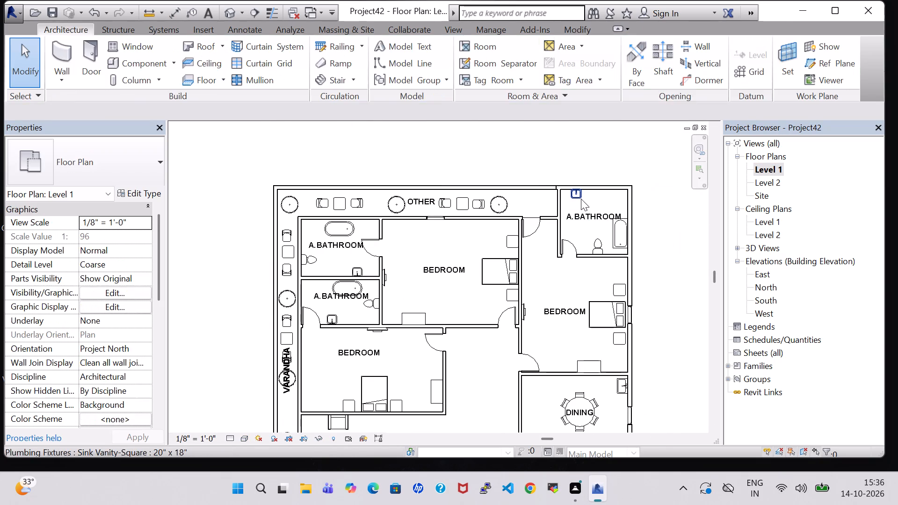
click(573, 196)
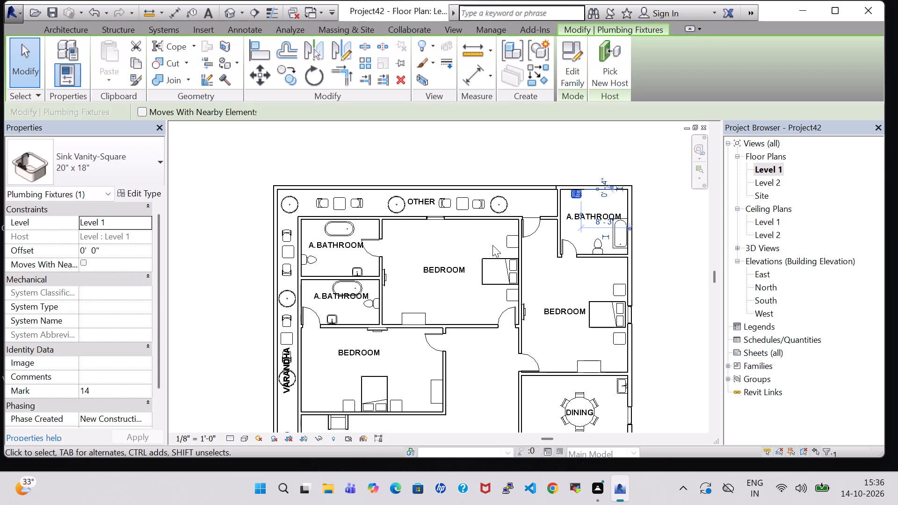
Set the offset of the square vanity sink in the upper A.Bathroom beside the Varandha to 0' 0".
click(363, 267)
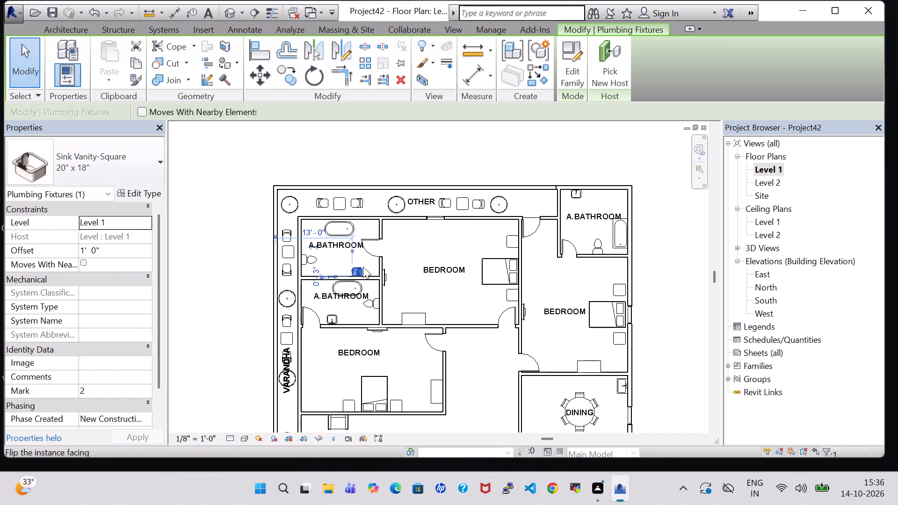
click(87, 250)
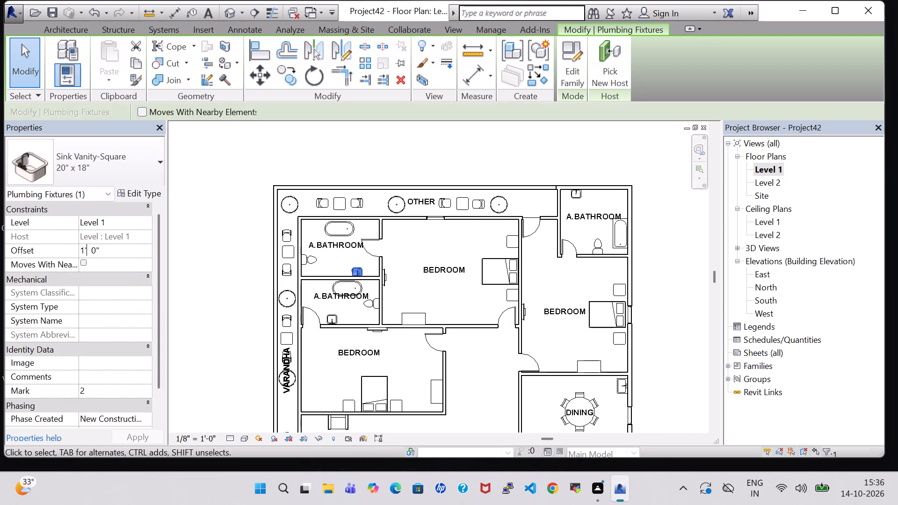
click(82, 248)
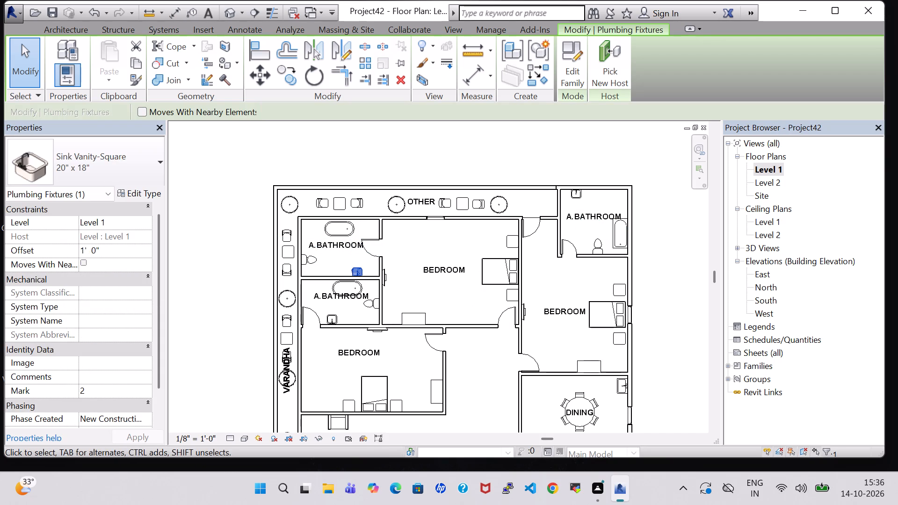
click(83, 248)
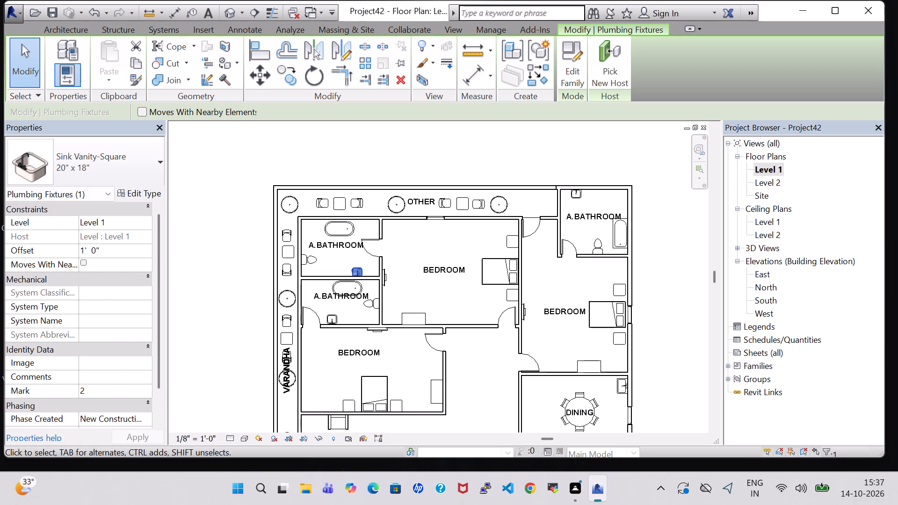
key(BackSpace)
key(0)
key(Return)
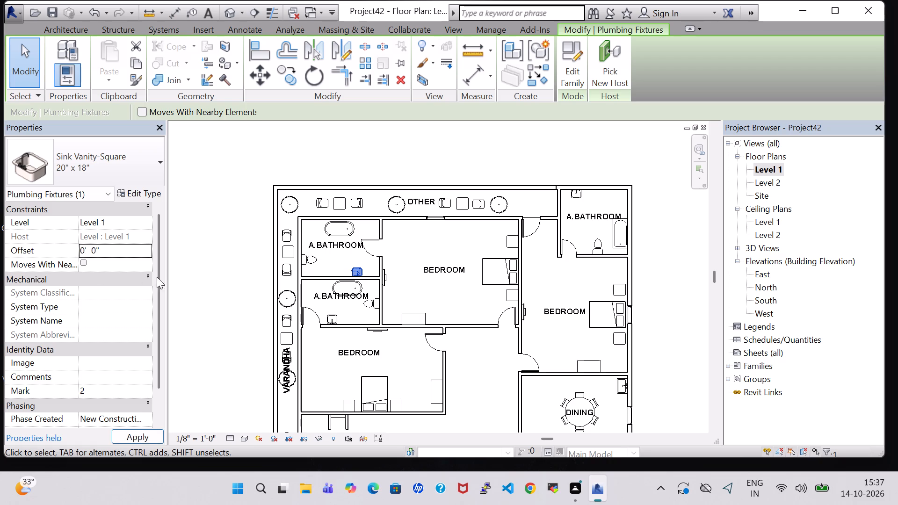
click(401, 287)
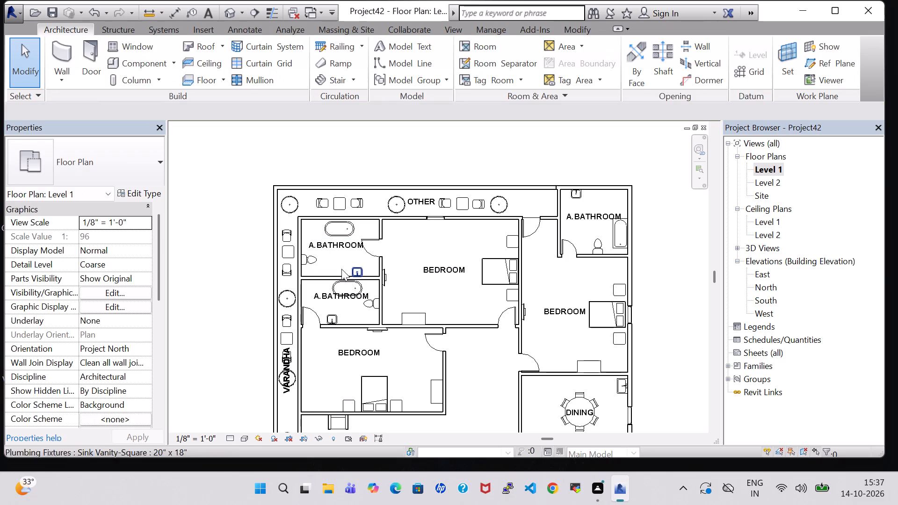
Check the offsets of the square vanity sinks in the two adjoining A.Bathrooms beside the Varandha.
click(356, 272)
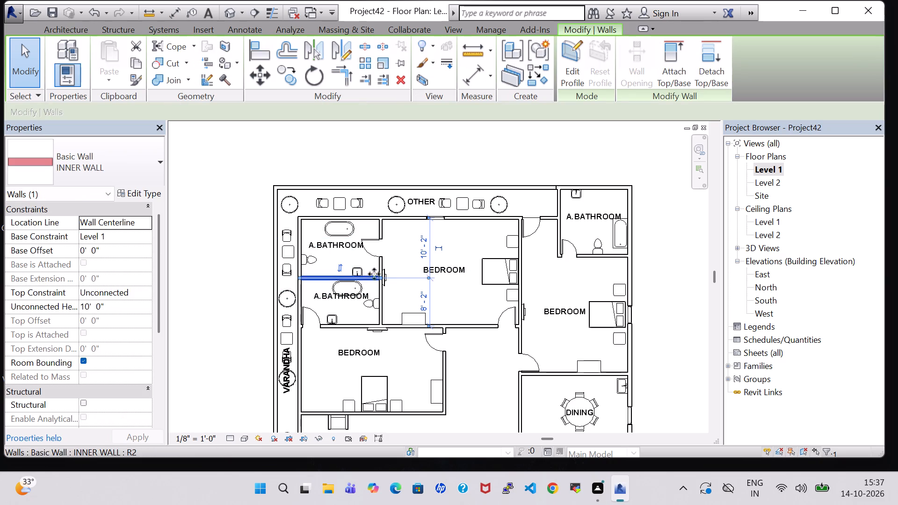
click(405, 289)
click(360, 264)
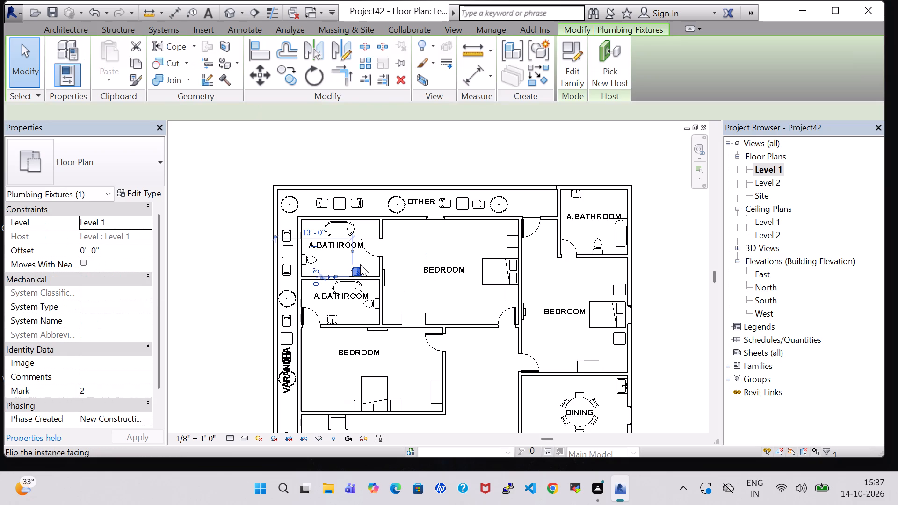
click(408, 290)
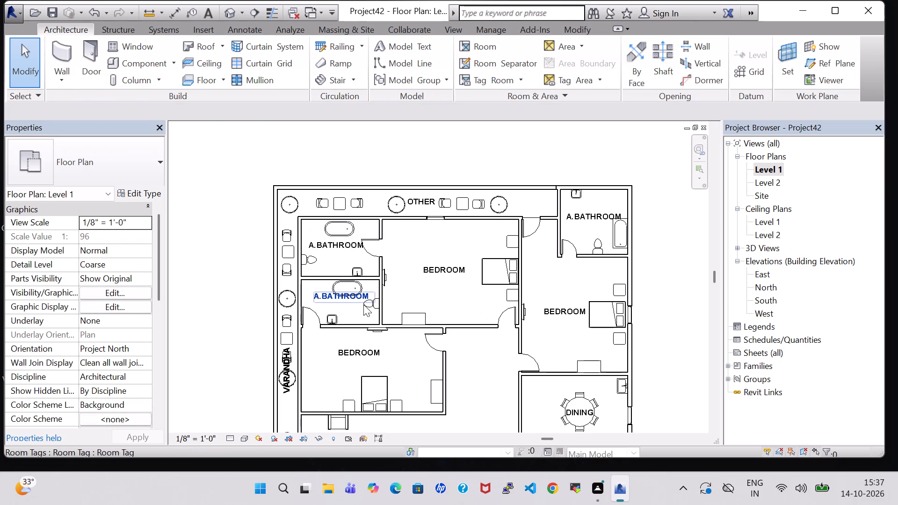
click(328, 314)
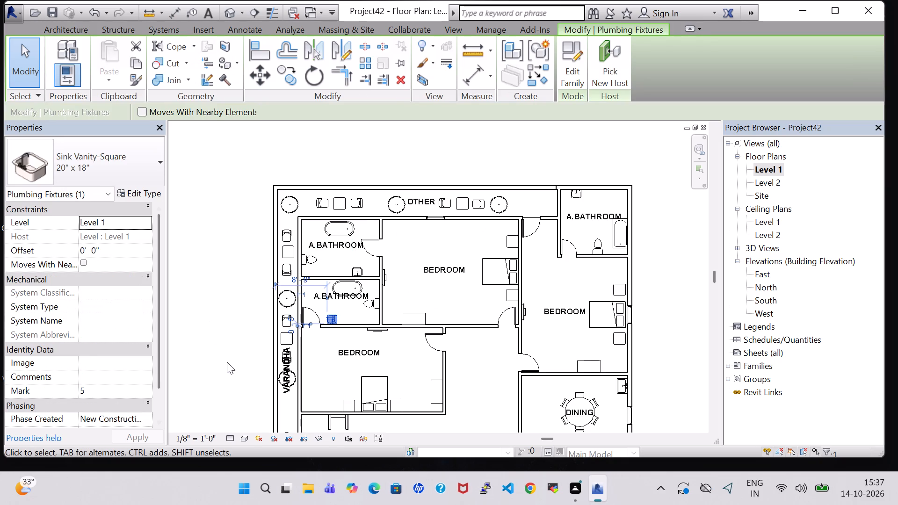
middle_drag(227, 362, 226, 278)
scroll(227, 362, up, 1)
click(346, 289)
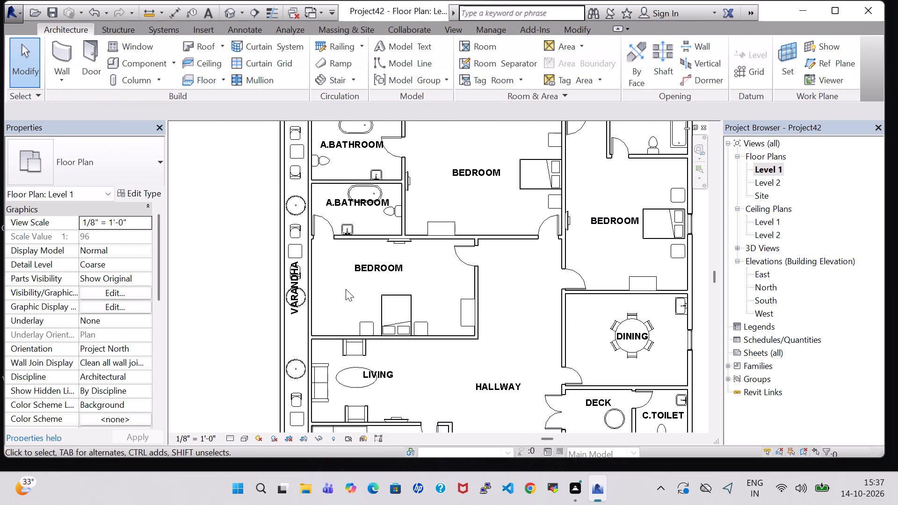
Load the Table-Coffee family and place a 24" x 24" x 24" coffee table in the front Varandha, outside the stairway wall.
scroll(346, 289, down, 1)
middle_drag(346, 289, 363, 169)
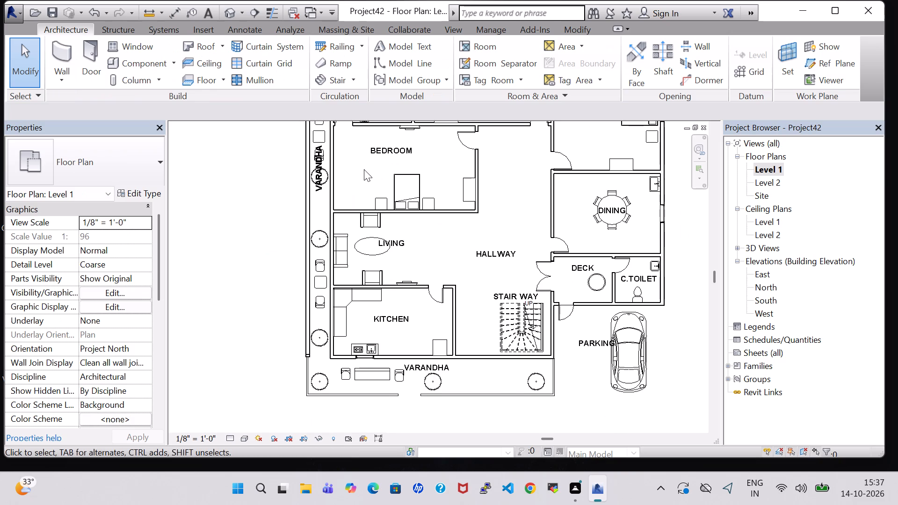
click(416, 332)
scroll(416, 332, down, 1)
scroll(416, 332, up, 4)
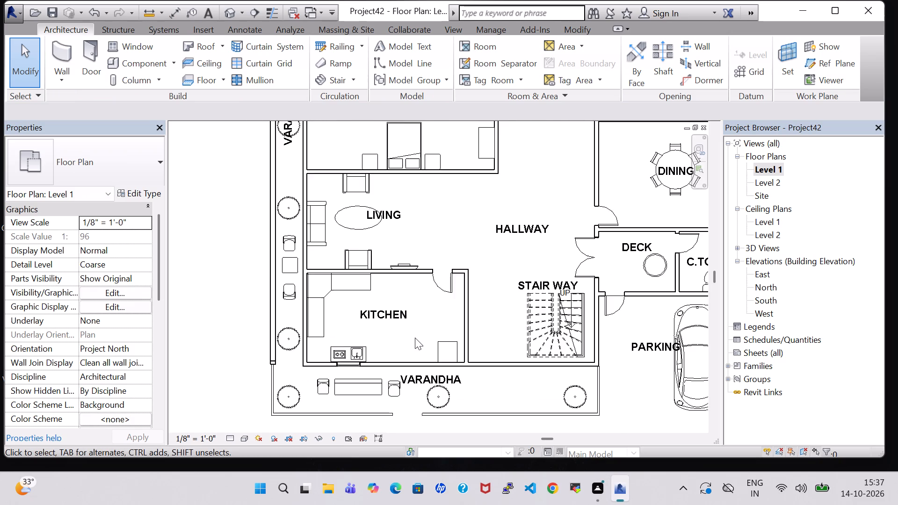
scroll(414, 339, down, 2)
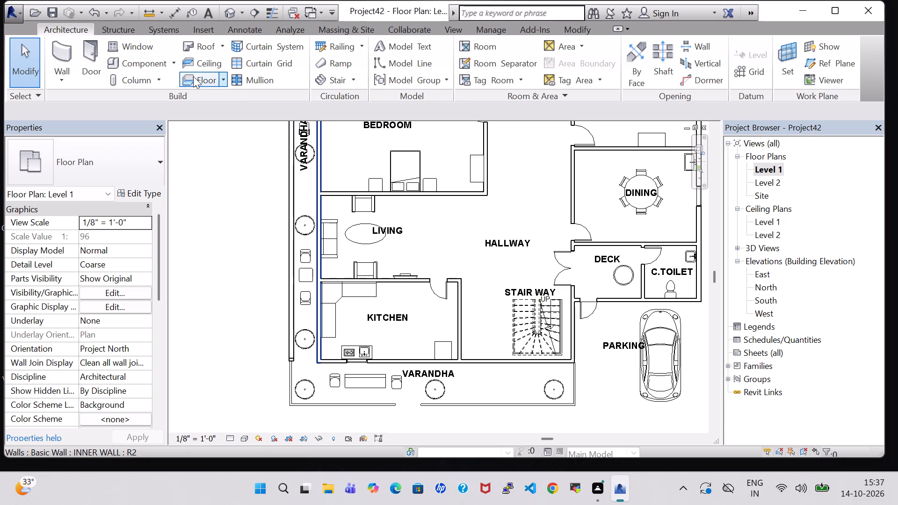
click(145, 65)
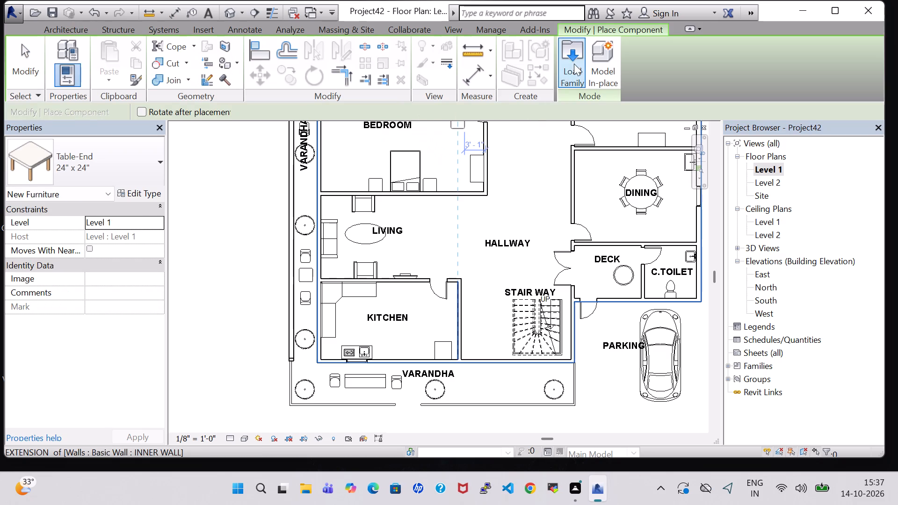
click(564, 59)
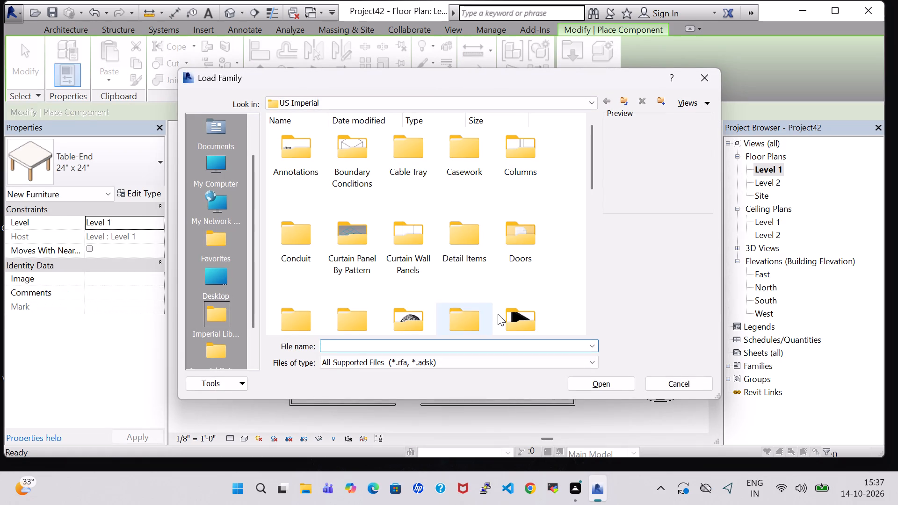
double_click(500, 314)
triple_click(462, 171)
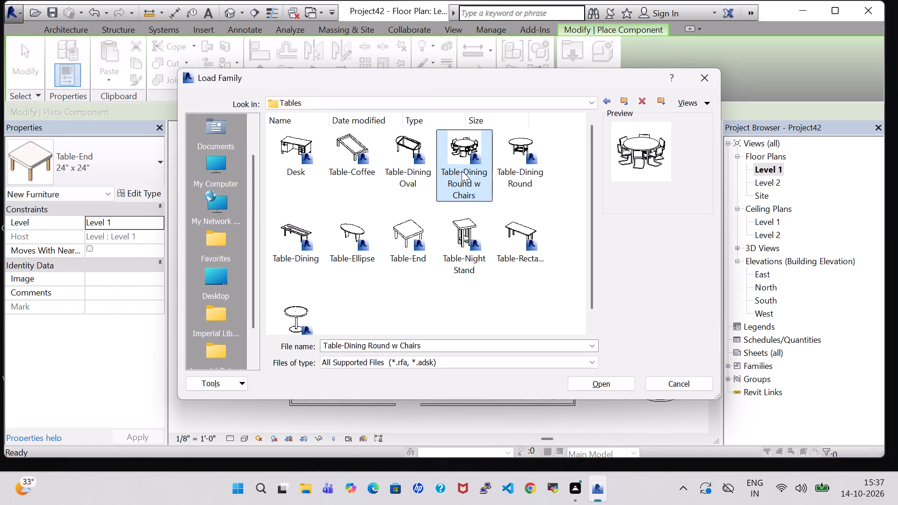
click(338, 158)
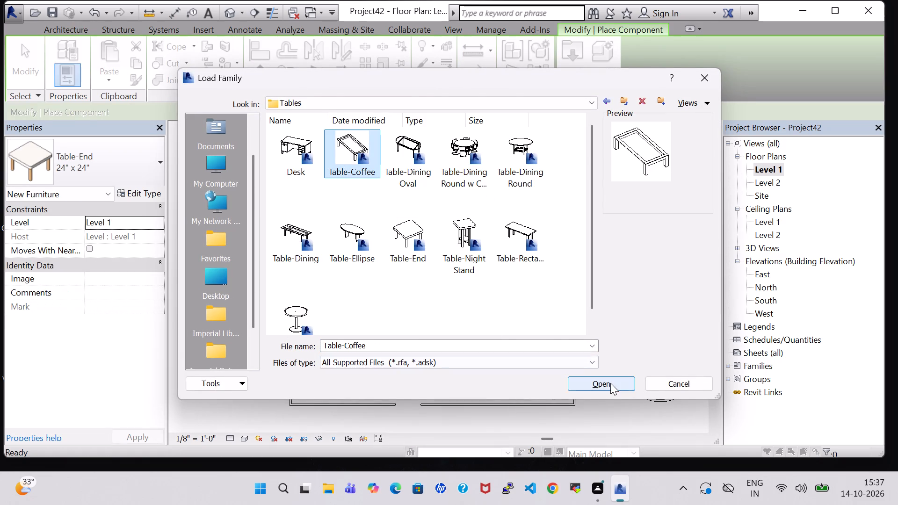
click(610, 383)
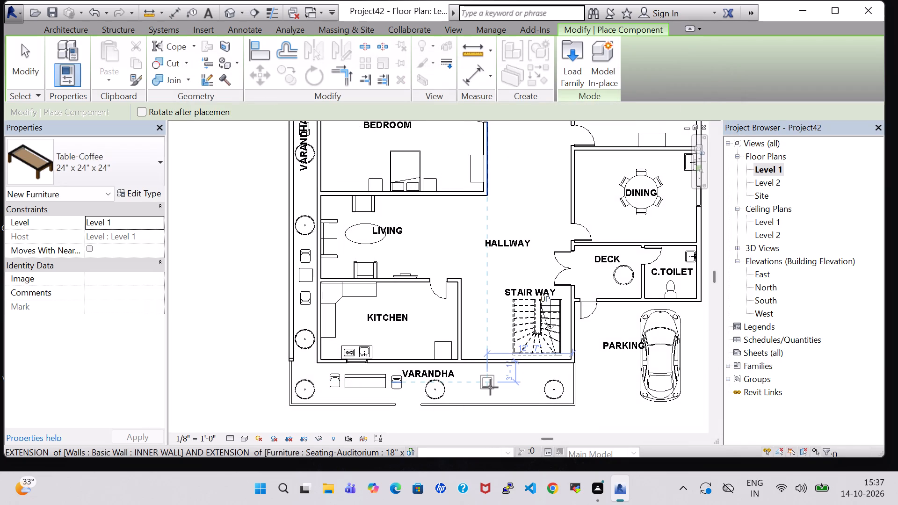
click(490, 387)
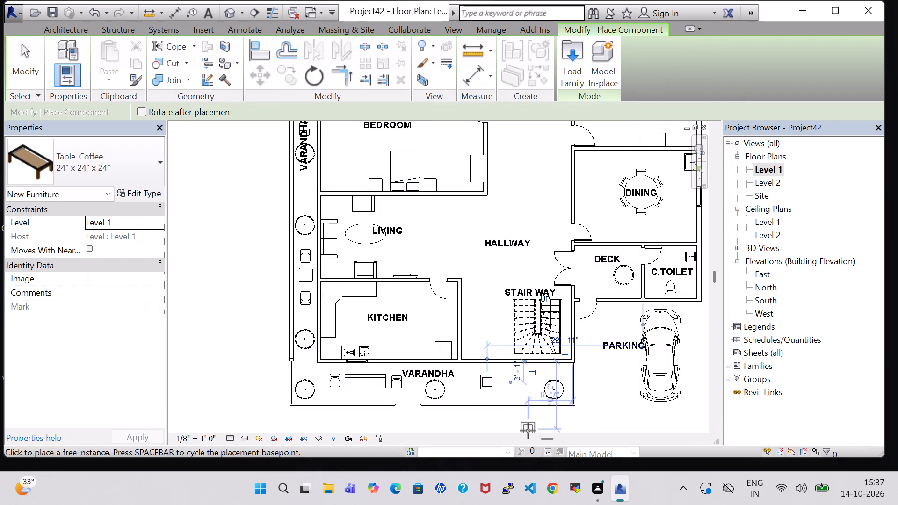
key(Escape)
key(Escape)
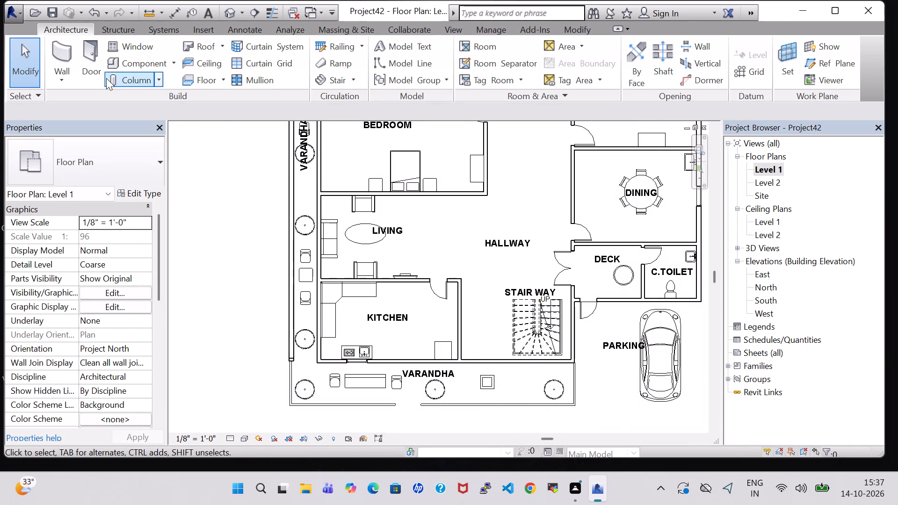
Place another Seating-Auditorium 18" x 24" x 30" chair like the existing Varandha one, between the coffee table and the end planter.
click(396, 382)
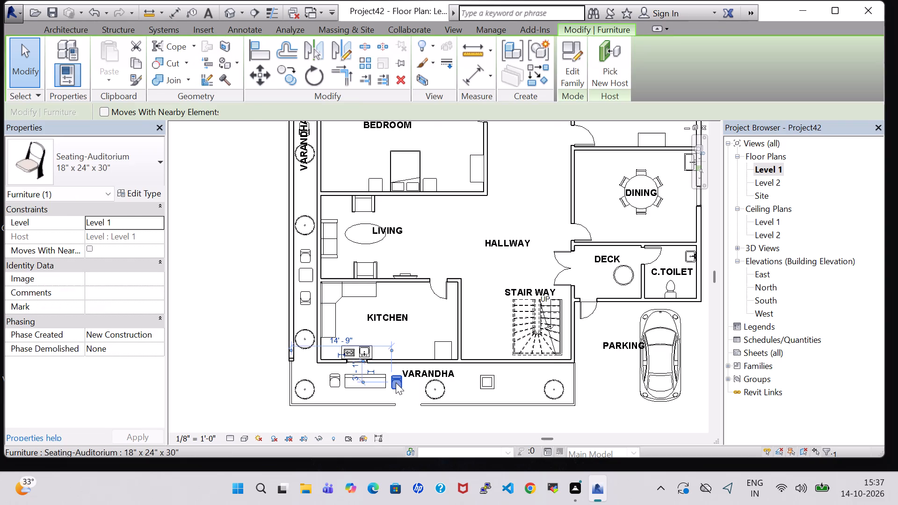
right_click(396, 382)
click(454, 163)
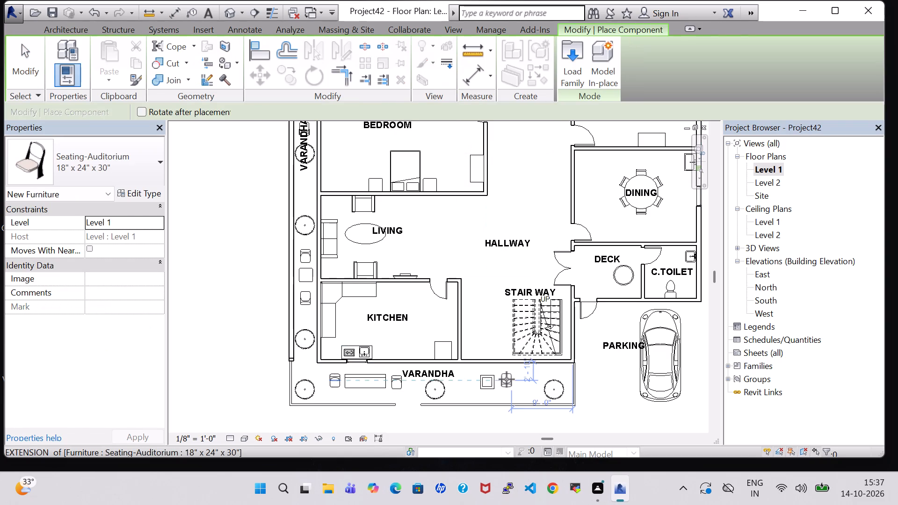
click(507, 379)
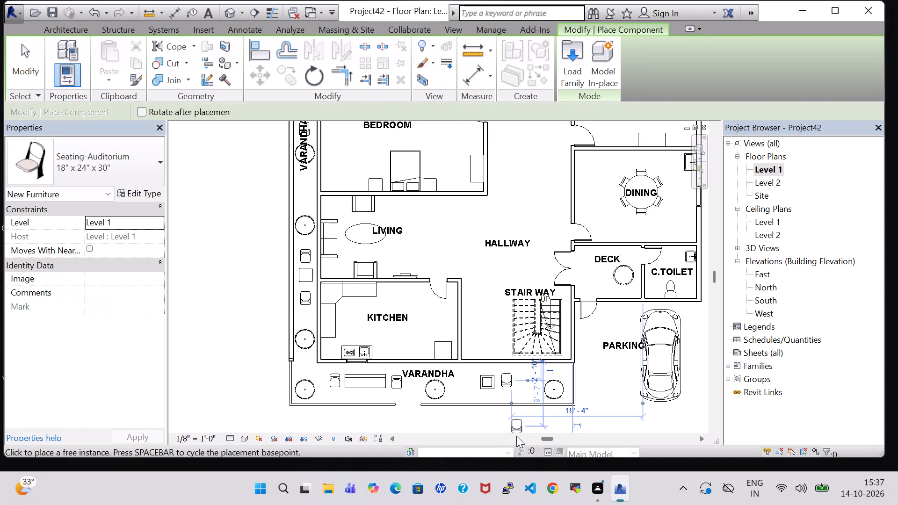
key(Escape)
key(Escape)
In the 3D view, rotate the chair beside the coffee table 180 degrees so it faces the Varandha railing.
click(224, 6)
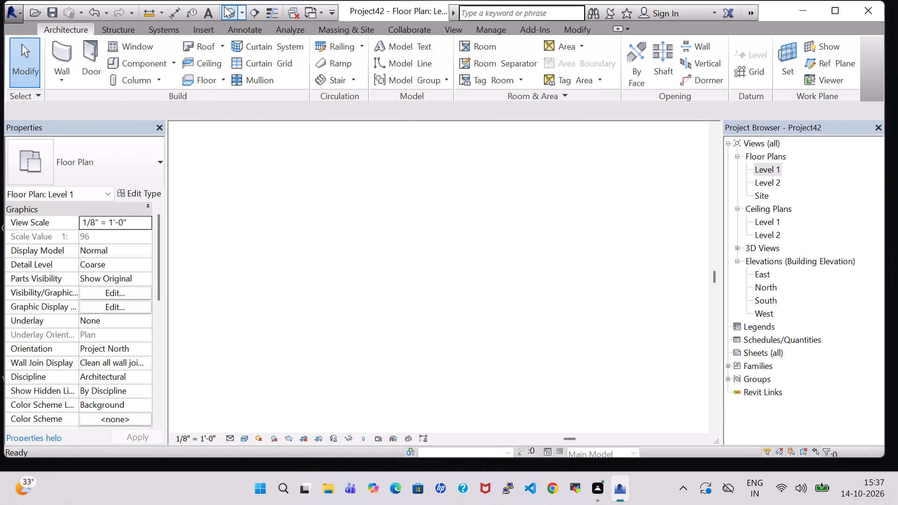
scroll(318, 330, down, 2)
middle_drag(318, 330, 321, 200)
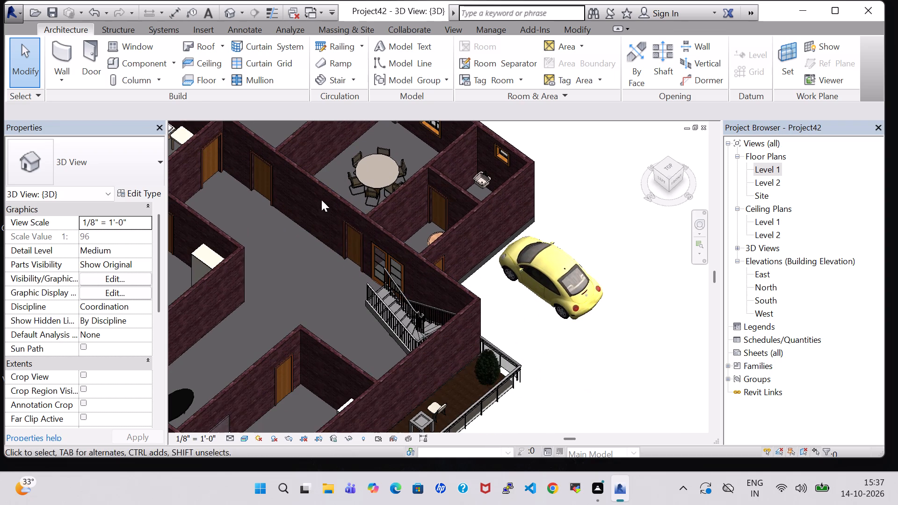
click(440, 406)
key(space)
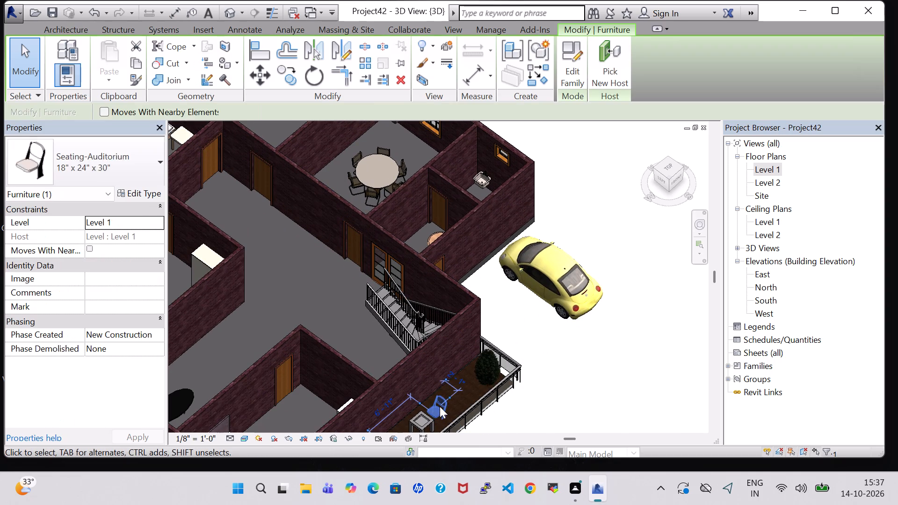
key(space)
click(497, 417)
middle_drag(497, 417, 487, 326)
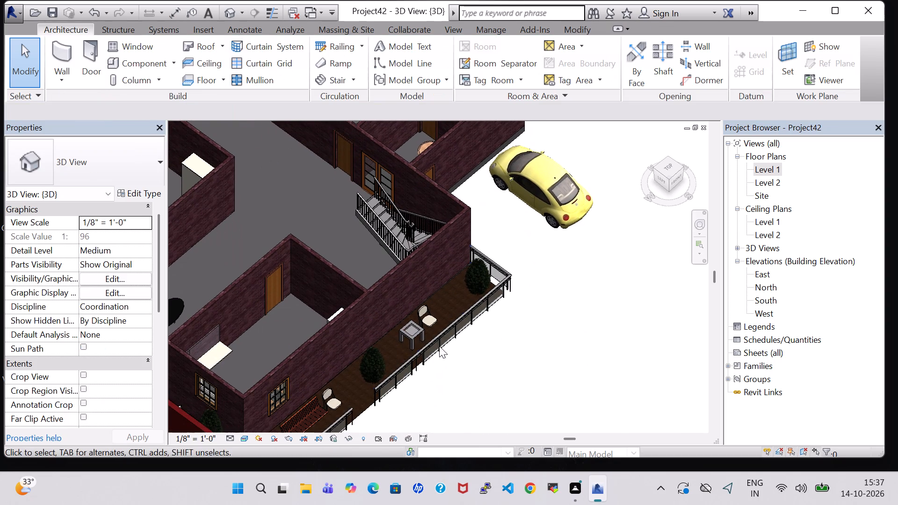
Nudge the coffee table in the front Varandha slightly away from the chair beside it.
click(418, 334)
key(Left)
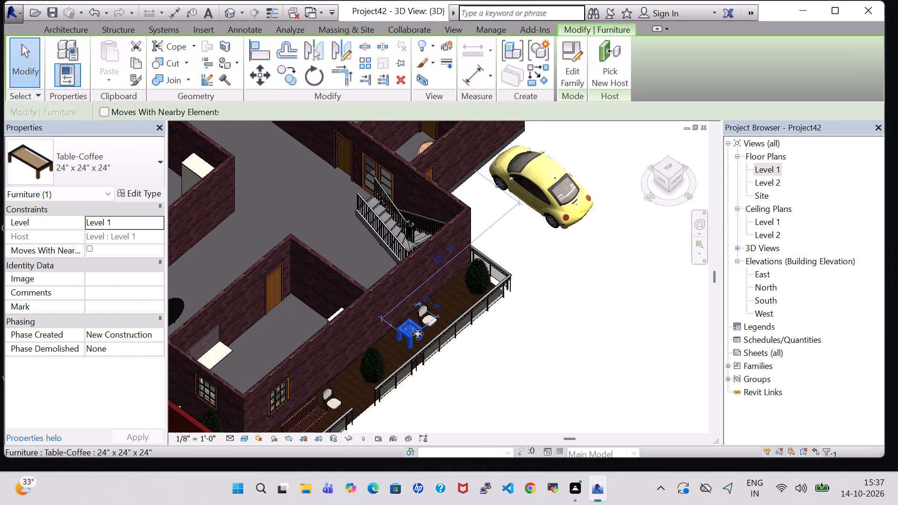
click(611, 313)
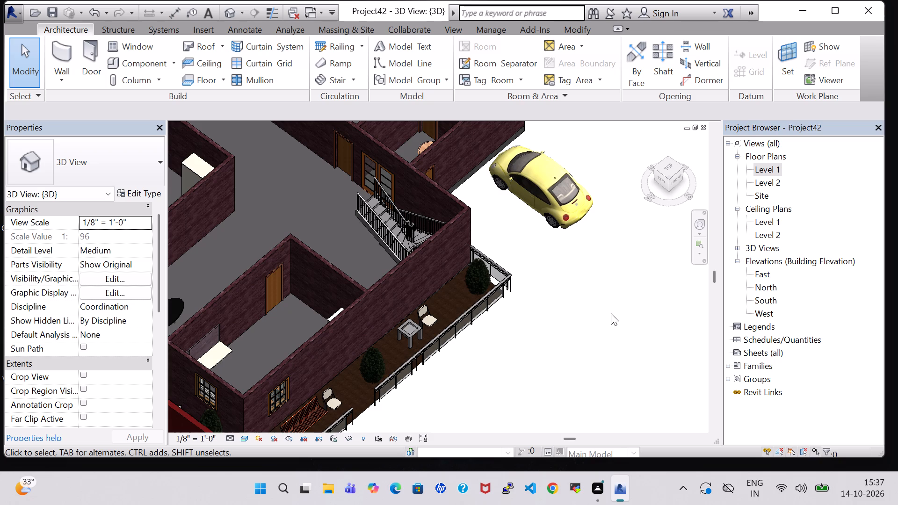
Place a 9' x 18' - 90 deg Parking Space on Level 1, rotated to enclose the yellow car beside the house.
click(232, 6)
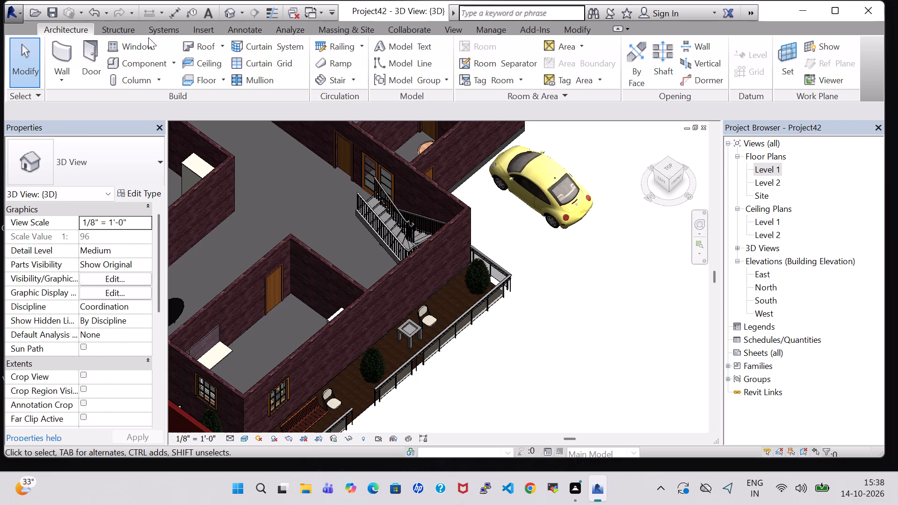
click(329, 32)
click(429, 57)
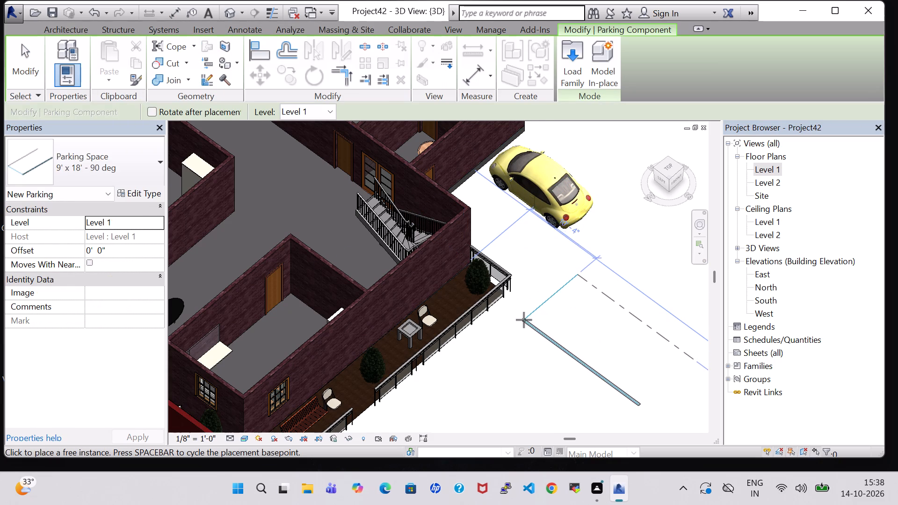
key(space)
key(space)
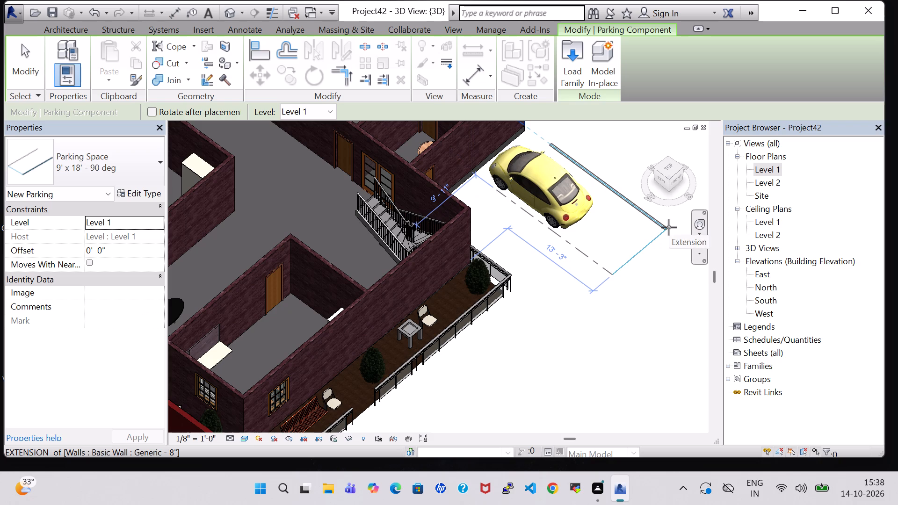
click(638, 215)
key(Escape)
key(Escape)
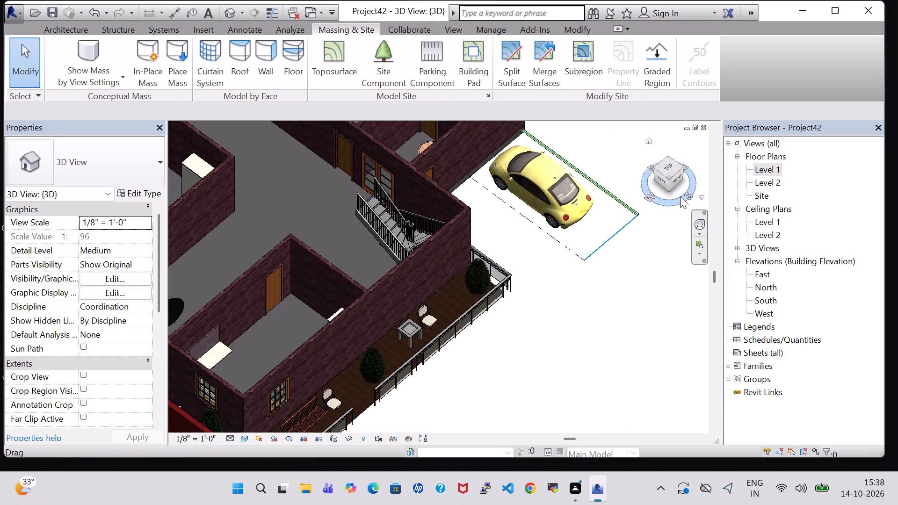
In the 3D view, nudge the yellow RPC Beetle away from the house and sideways so it sits centrally within the marked parking space.
click(677, 179)
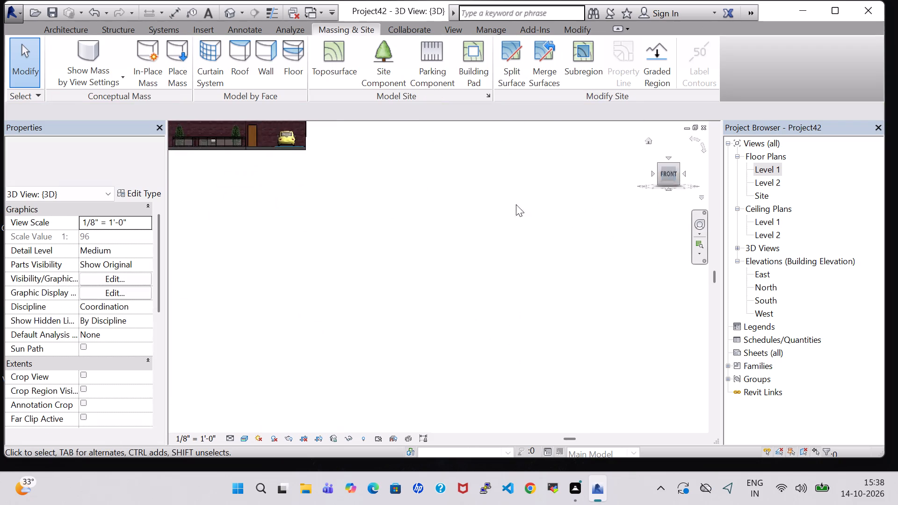
scroll(481, 221, up, 6)
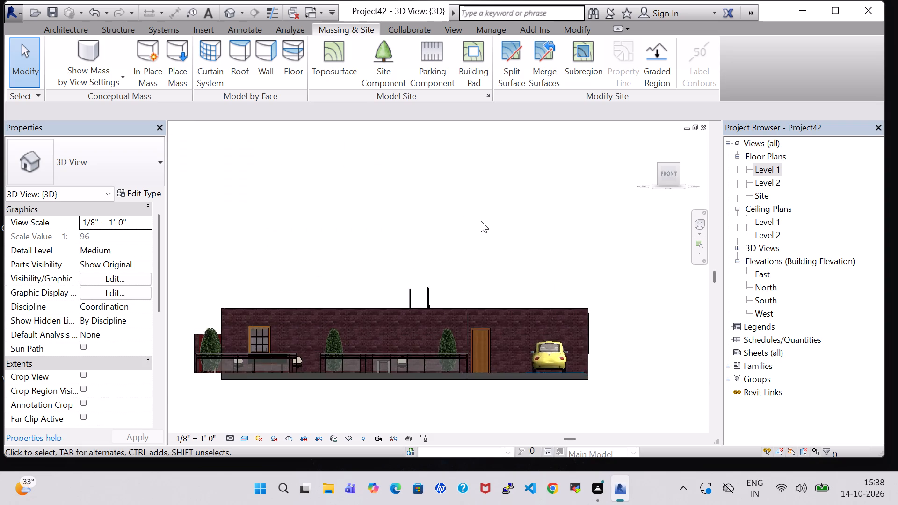
shift+middle_drag(483, 220, 479, 317)
shift+scroll(483, 220, up, 1)
middle_drag(627, 361, 614, 173)
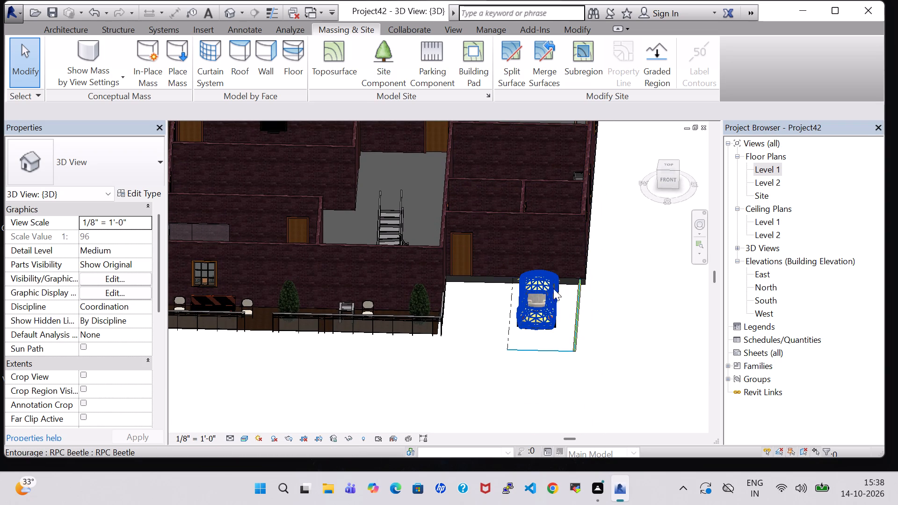
click(518, 325)
key(Down)
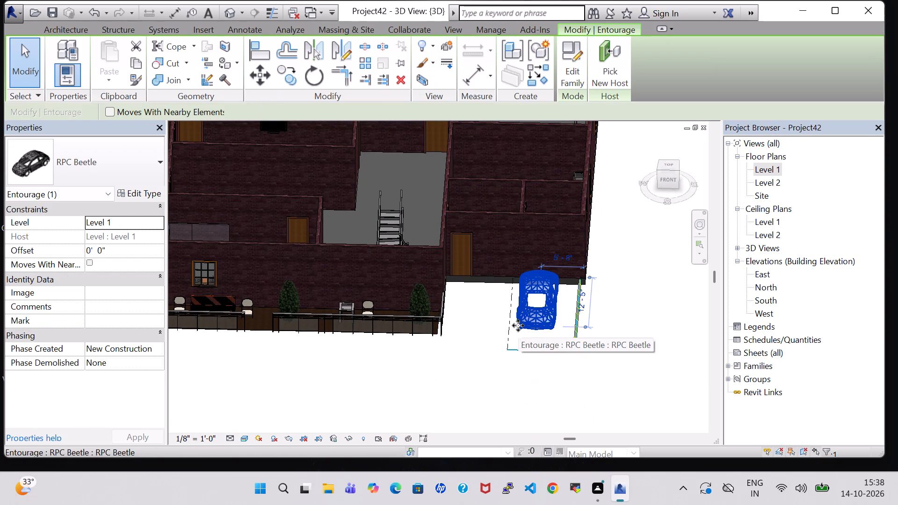
key(Down)
key(Down)
key(Down)
key(Down)
key(Down)
key(Down)
key(Right)
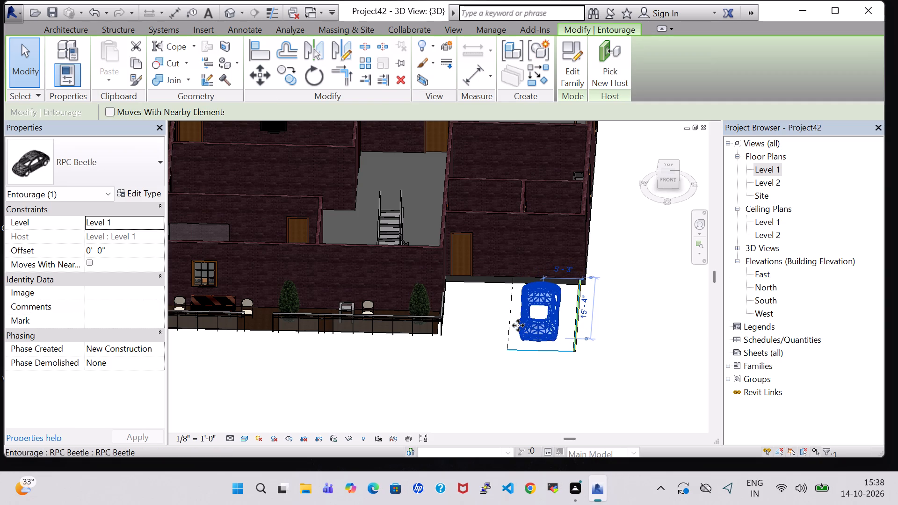
key(Right)
key(Right)
key(Down)
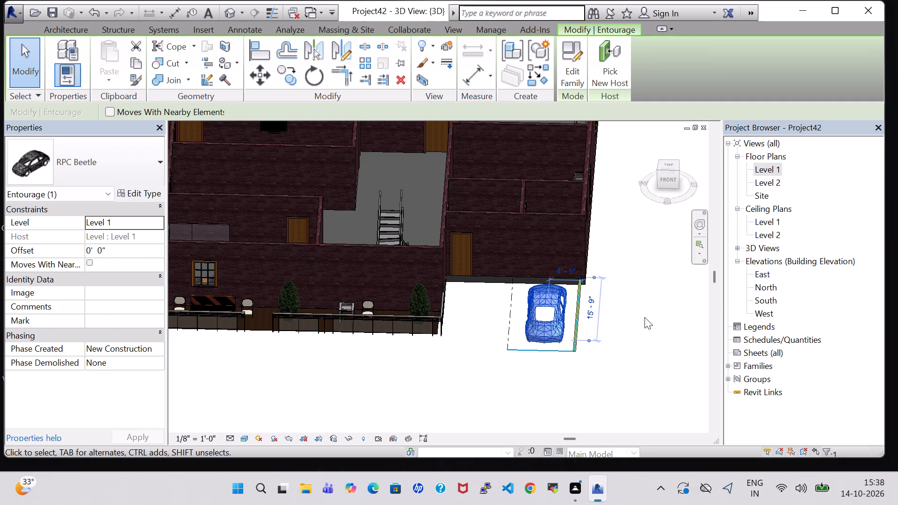
click(645, 317)
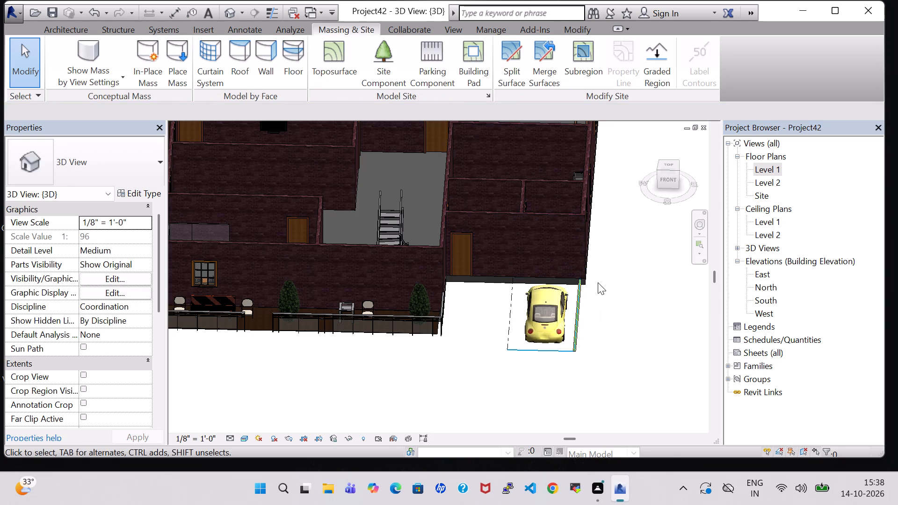
click(618, 299)
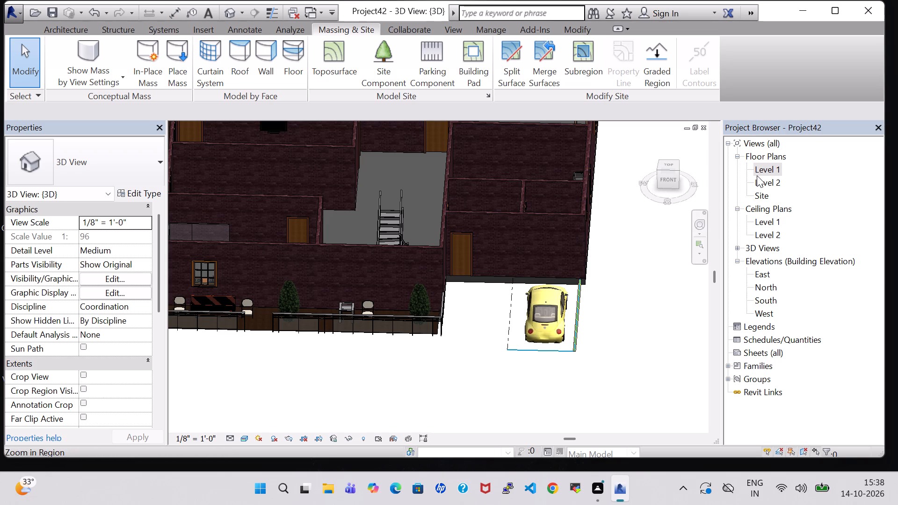
From the Level 1 plan, load the Cabinet-File 3 Drawer.0001 family from the US Imperial Furniture Storage library.
double_click(766, 171)
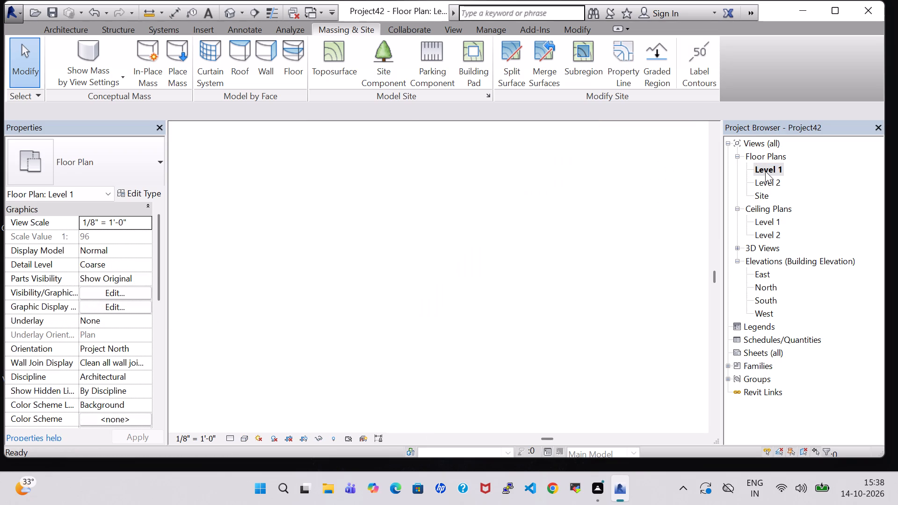
scroll(391, 237, down, 2)
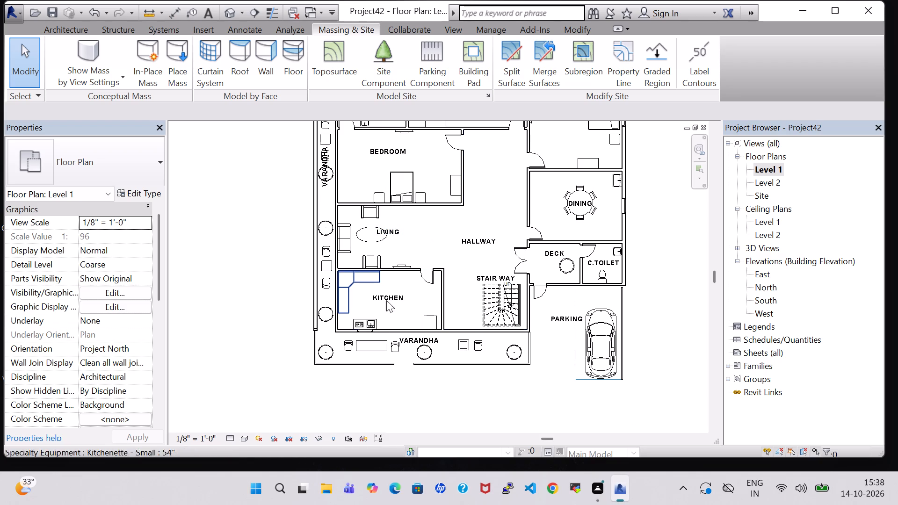
click(434, 321)
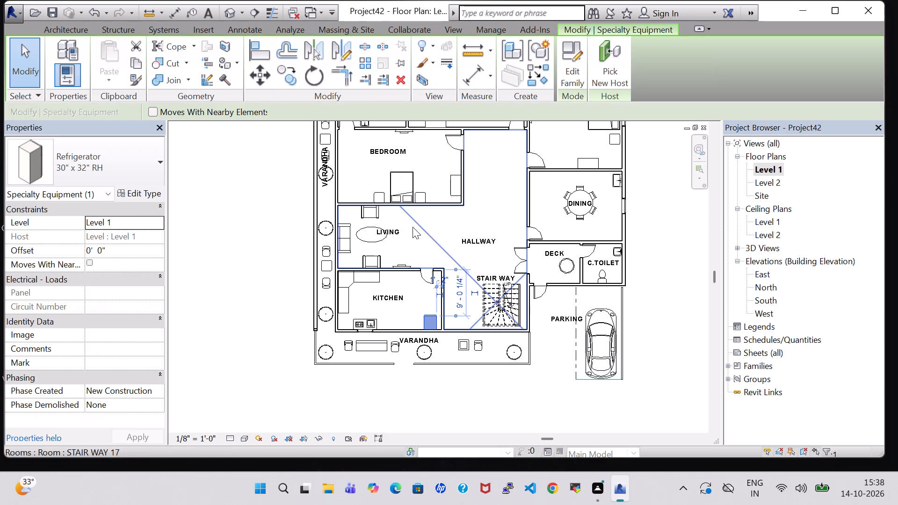
click(482, 205)
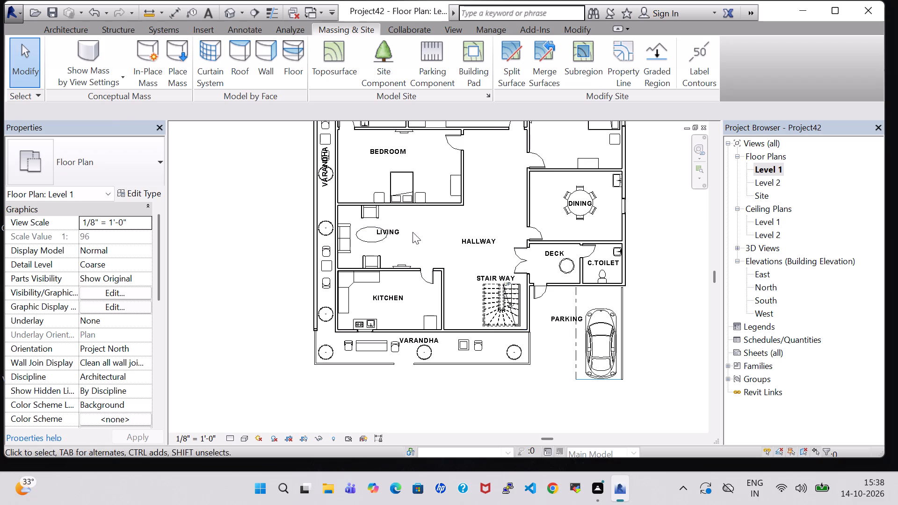
click(418, 194)
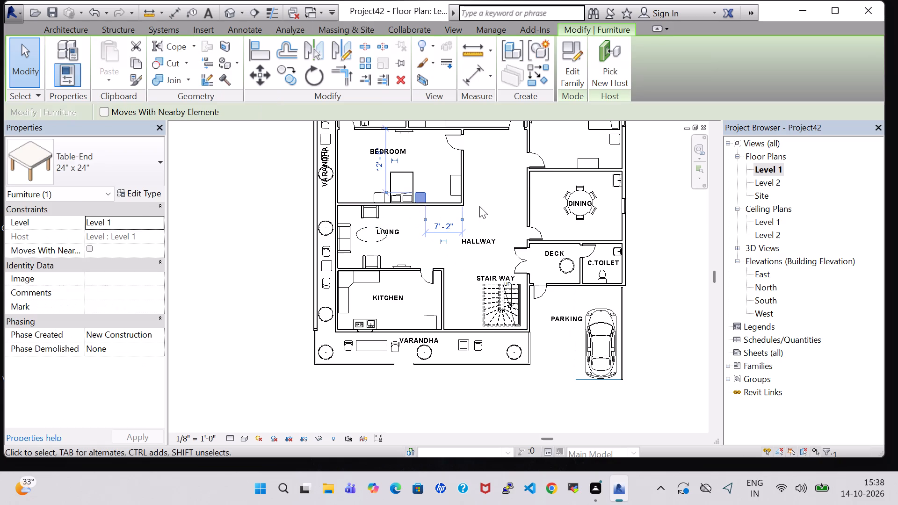
click(484, 195)
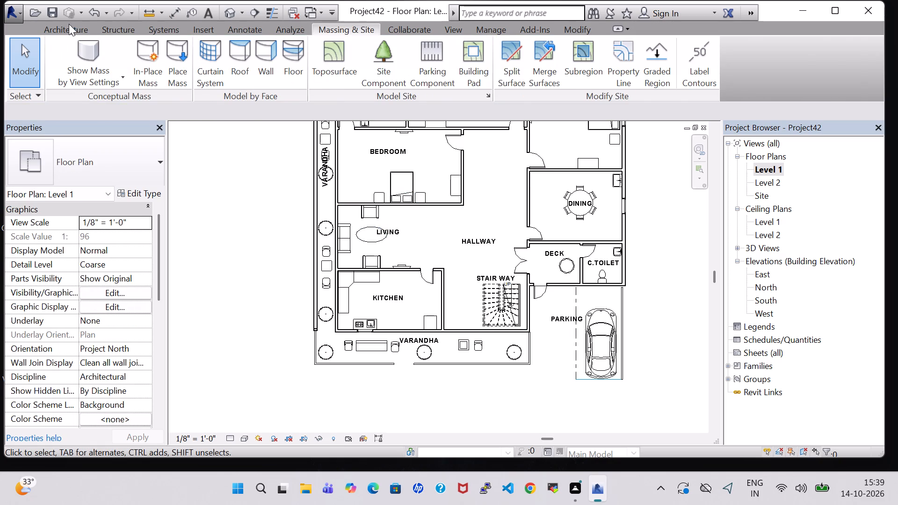
click(69, 24)
click(156, 64)
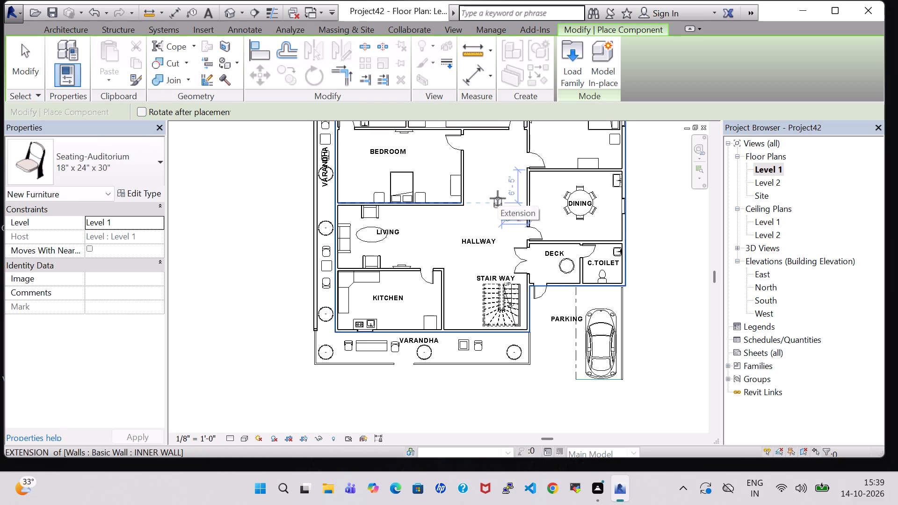
click(559, 72)
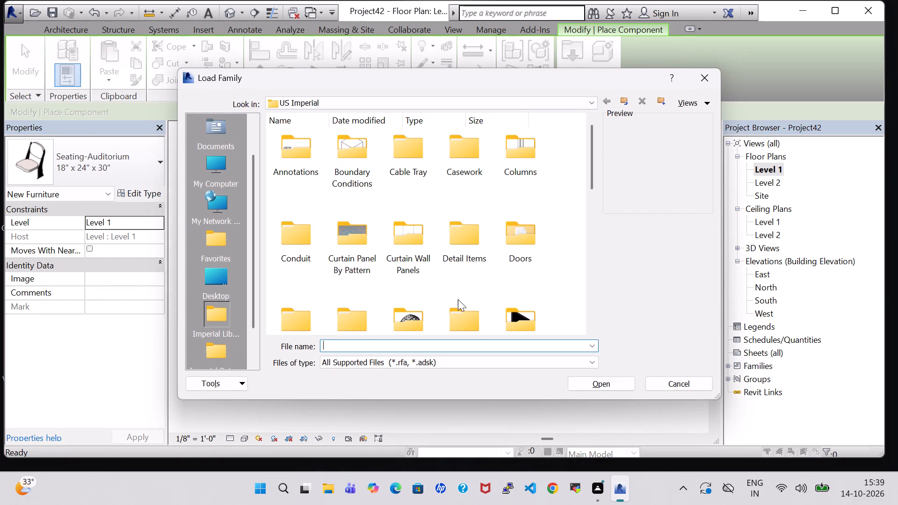
double_click(511, 317)
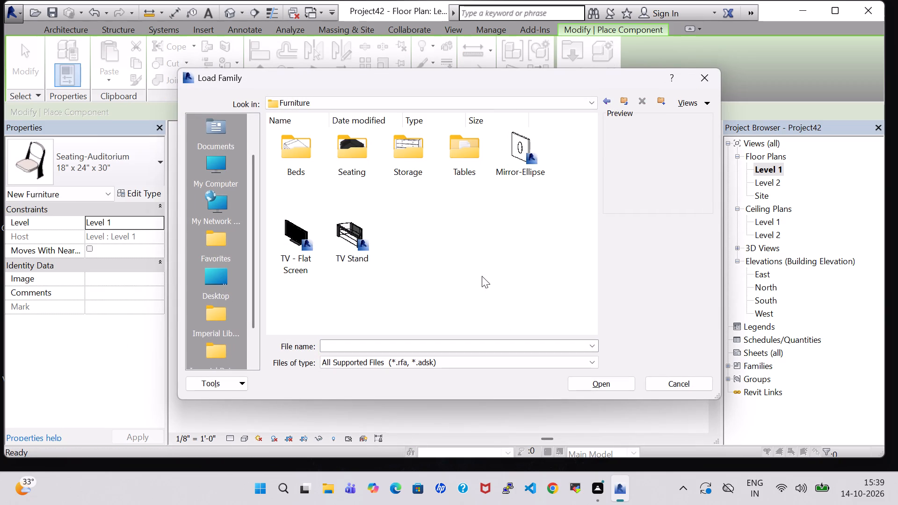
double_click(413, 161)
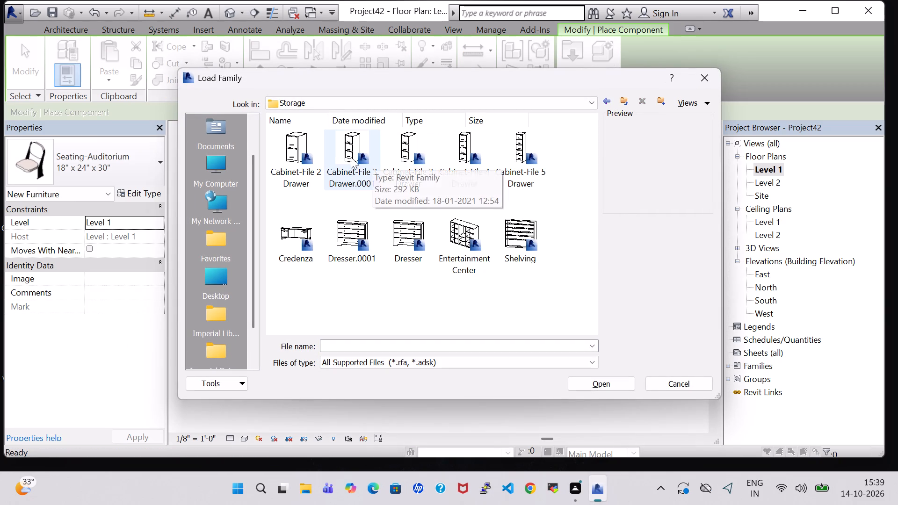
click(351, 157)
click(594, 389)
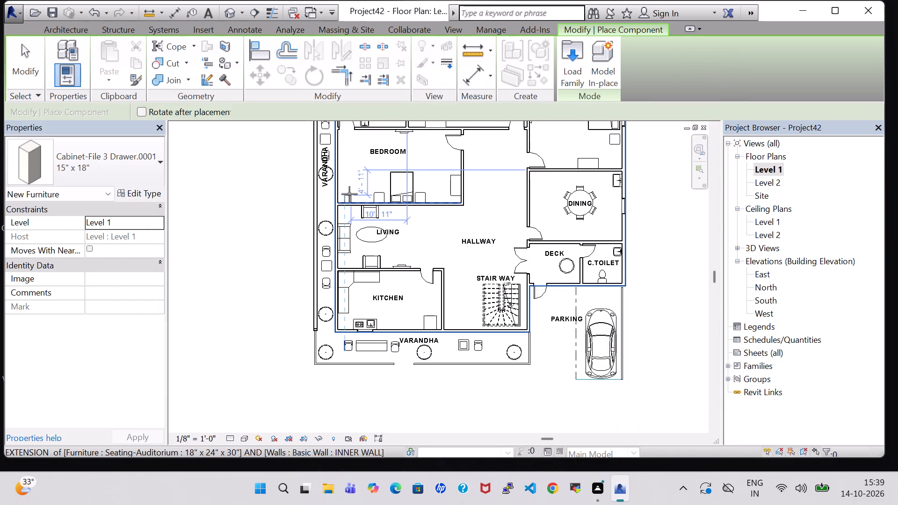
Place the 15" x 18" file cabinet in the bedroom above the living room, against their shared wall, about 2'-0" from the Varandha wall.
key(space)
key(space)
key(space)
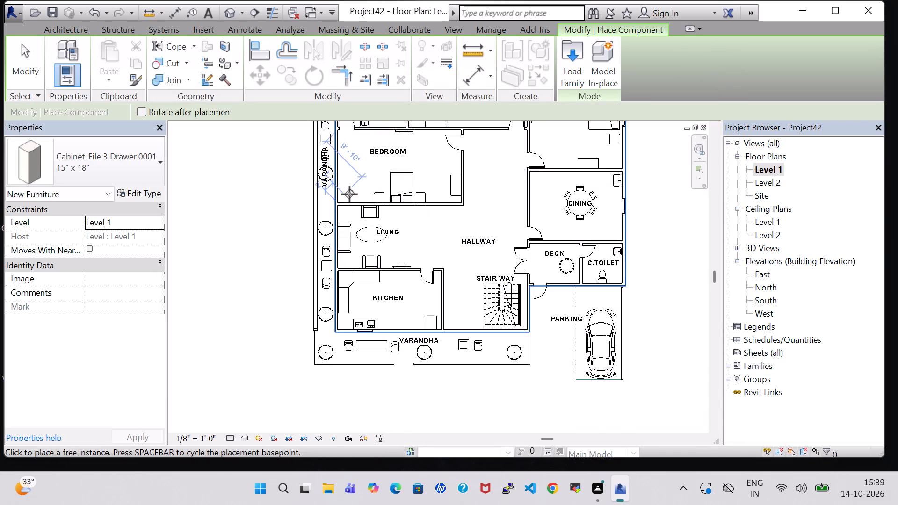
key(space)
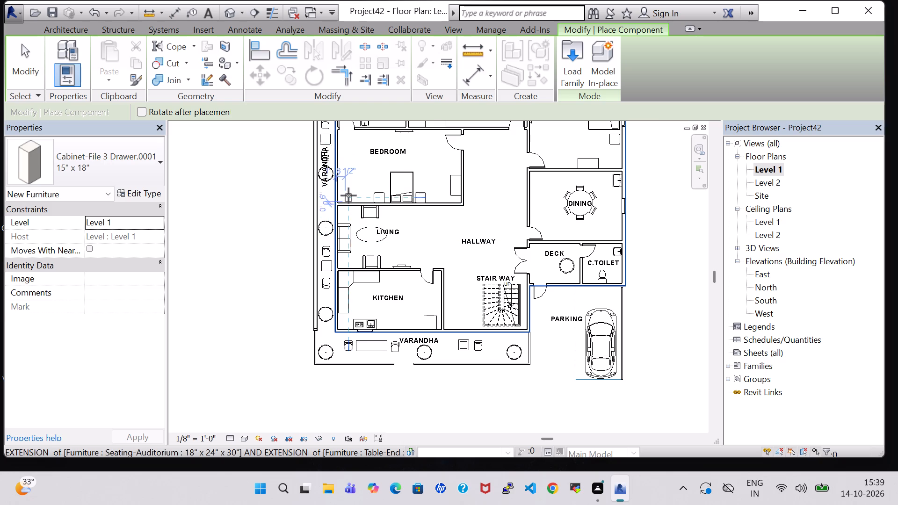
scroll(348, 195, up, 9)
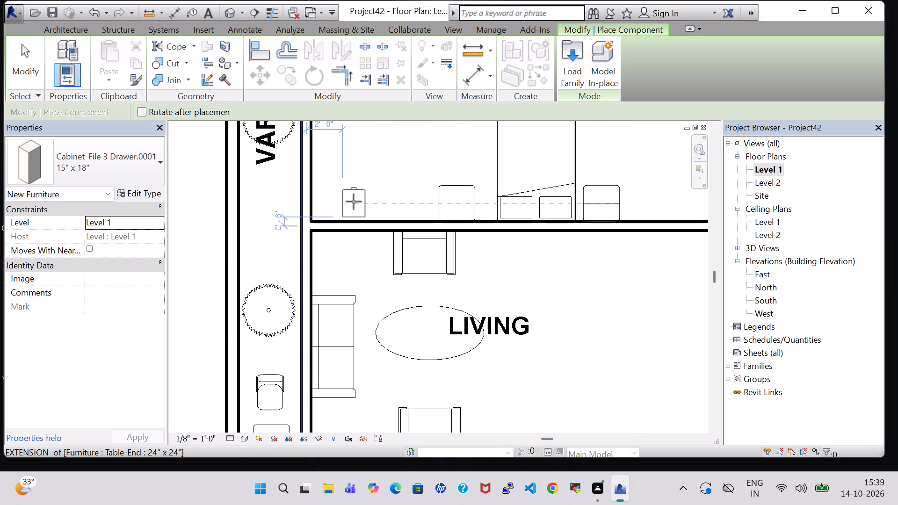
click(354, 212)
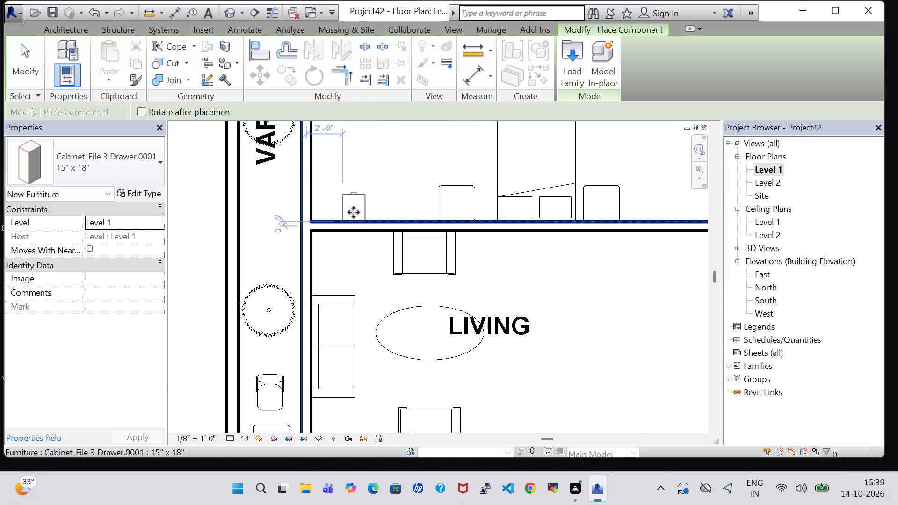
key(Escape)
key(Escape)
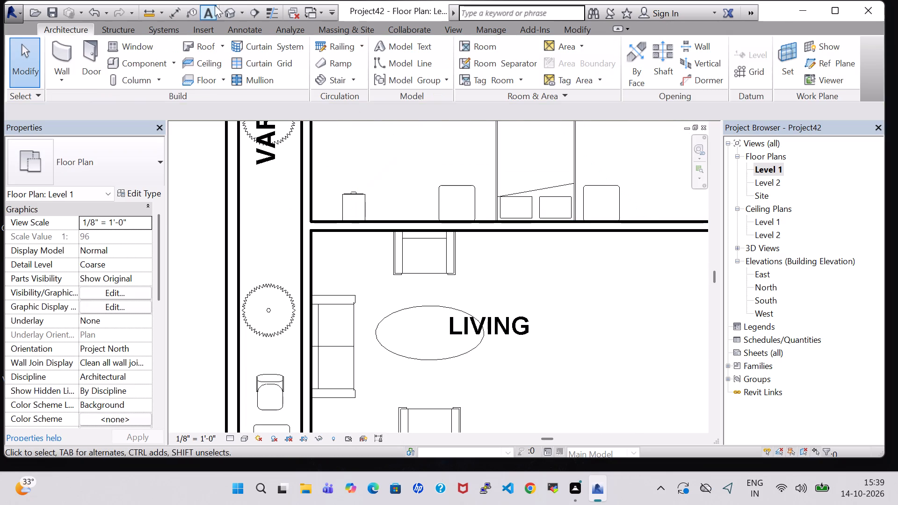
Check the file cabinet's placement and orientation in the bedroom from above in the 3D view.
click(225, 10)
scroll(361, 195, up, 1)
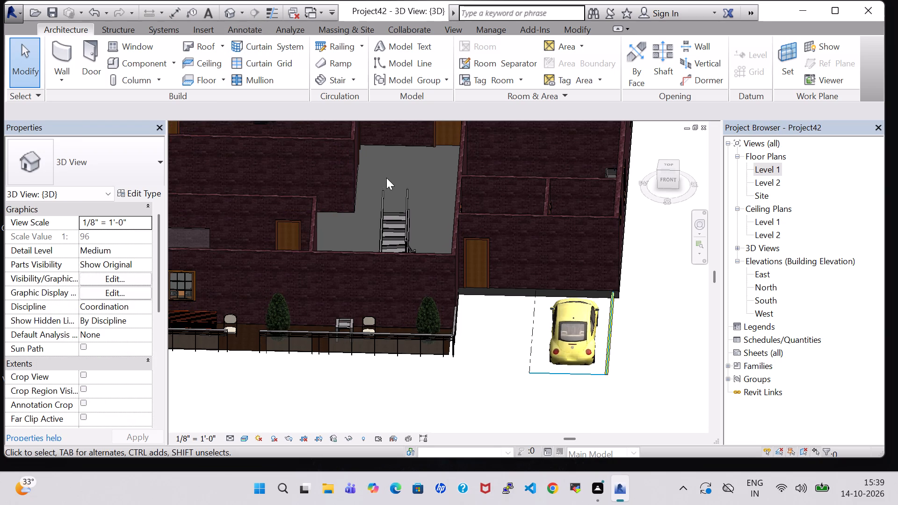
shift+middle_drag(386, 178, 386, 283)
shift+middle_drag(395, 189, 395, 243)
middle_drag(386, 240, 425, 274)
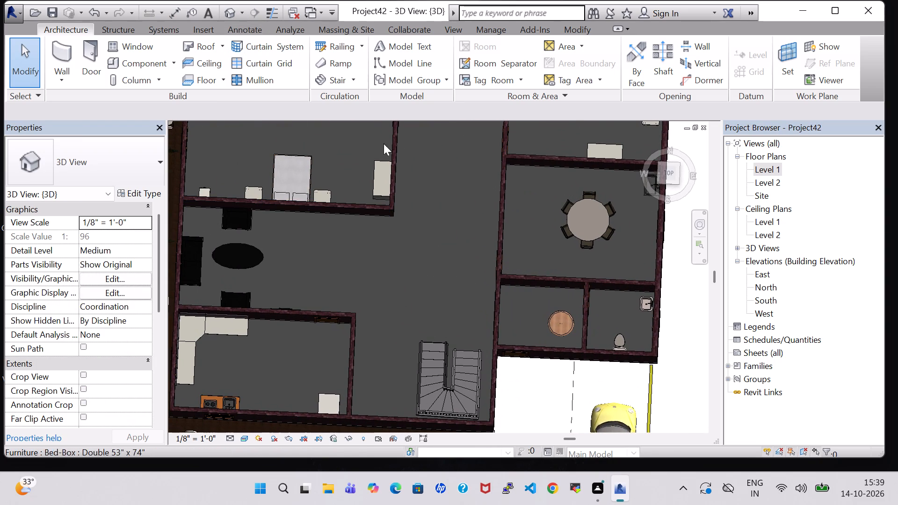
On Level 1, create a similar file cabinet against the upper wall of the bedroom beside the attached bathrooms, near the end table.
double_click(758, 169)
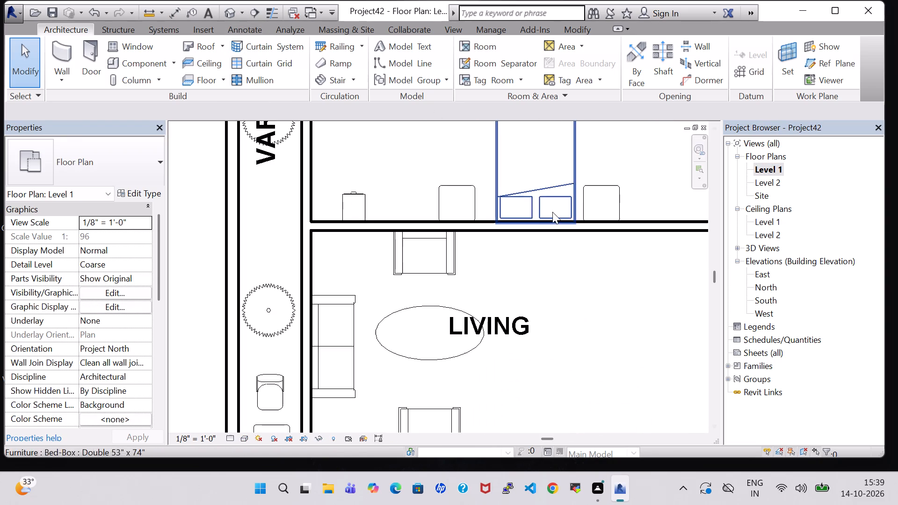
click(357, 198)
right_click(357, 198)
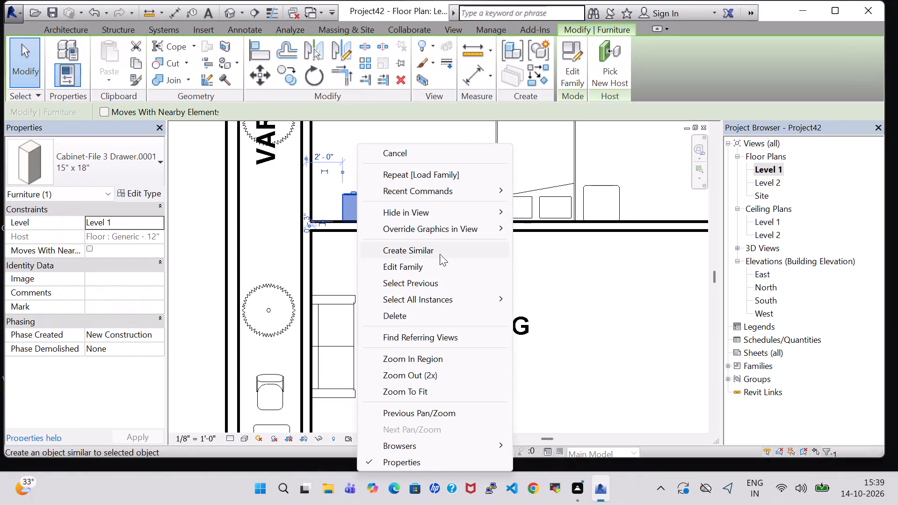
click(440, 255)
scroll(418, 173, down, 1)
middle_drag(418, 173, 428, 339)
middle_click(428, 368)
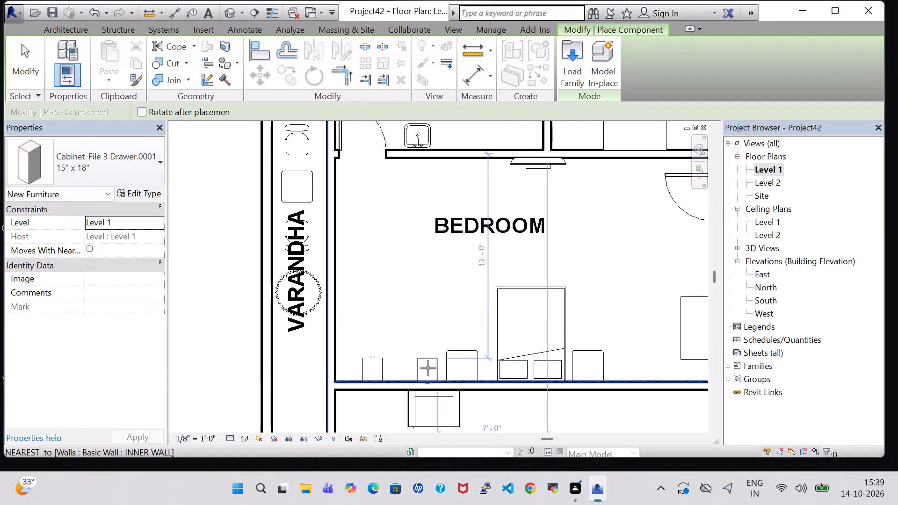
scroll(431, 317, down, 6)
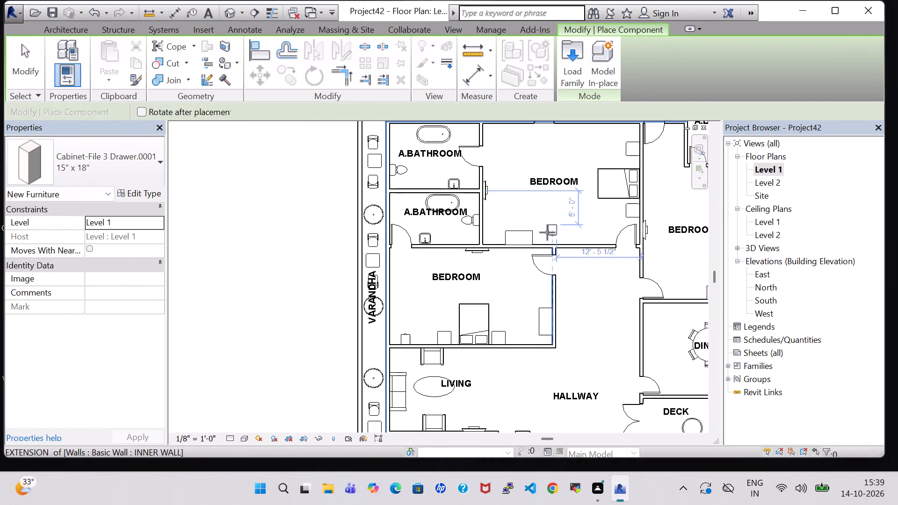
click(609, 130)
Place another file cabinet, rotated to back onto the outer wall, in the bedroom above the dining room, between the end table and dresser.
middle_drag(577, 290, 341, 288)
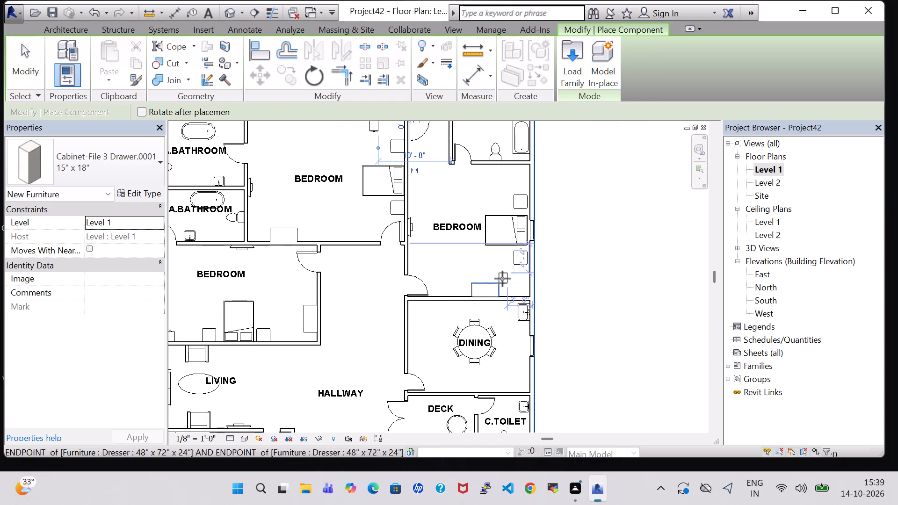
key(space)
key(space)
key(space)
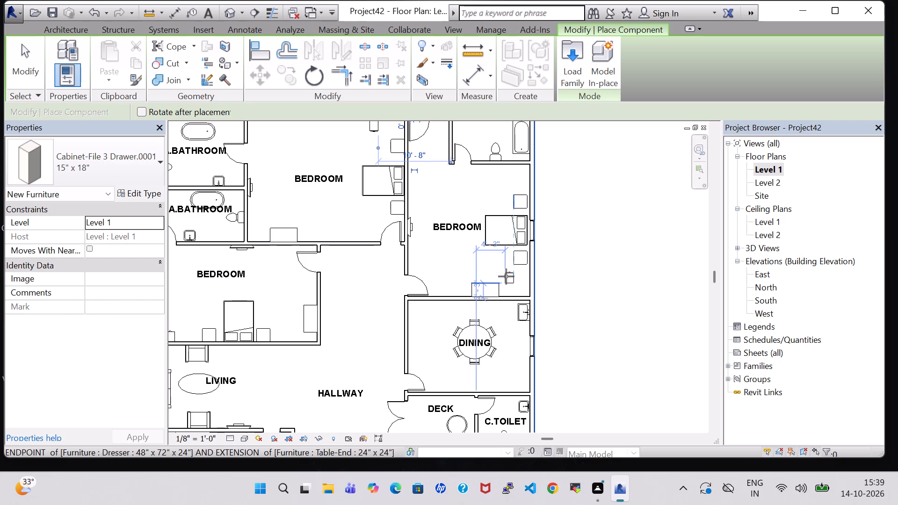
key(space)
key(space)
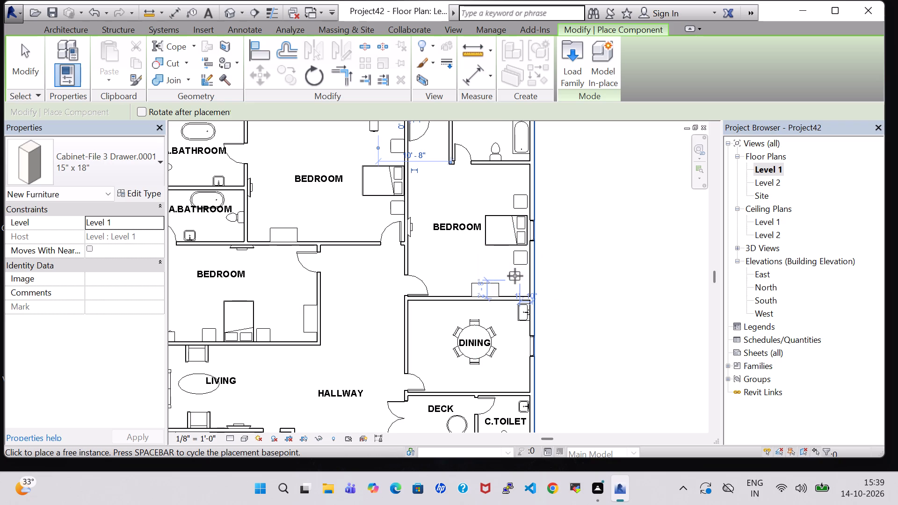
click(524, 277)
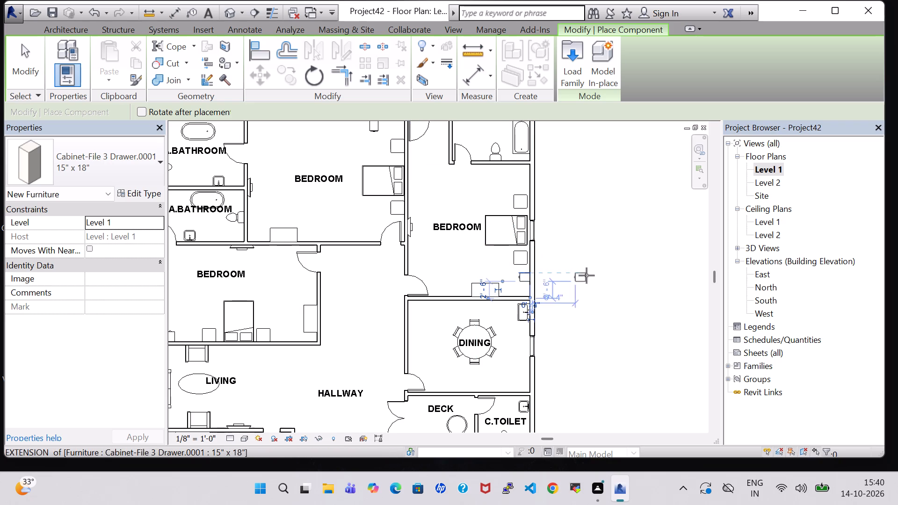
key(Escape)
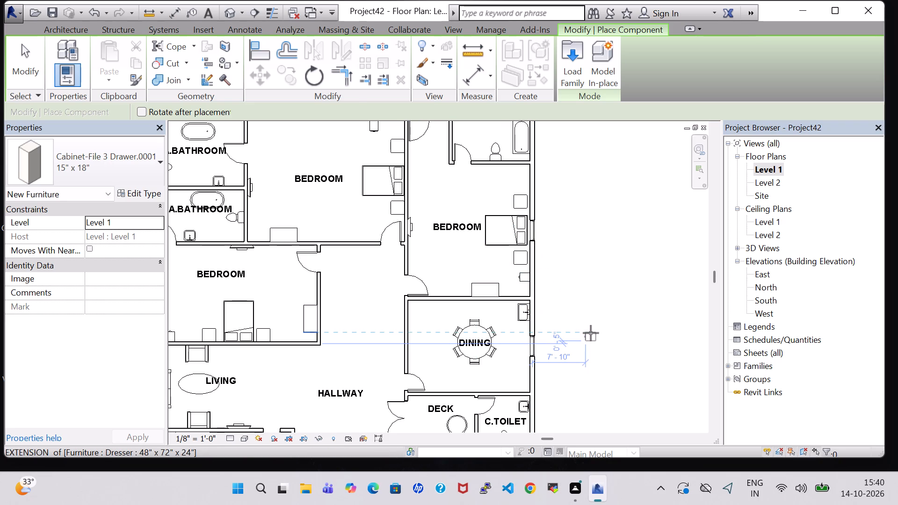
Browse the US Imperial family library, including the Specialty Equipment, Furniture System and Site folders, for another component to add.
key(Escape)
click(137, 60)
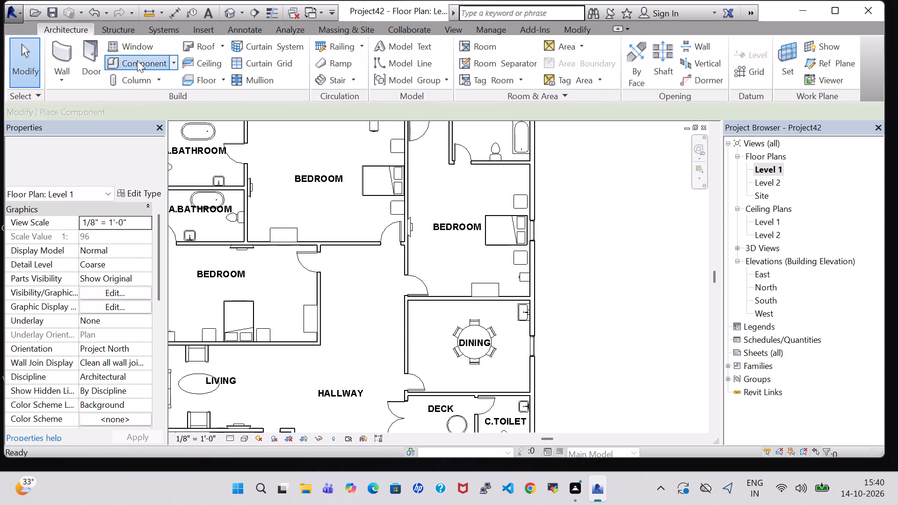
click(577, 67)
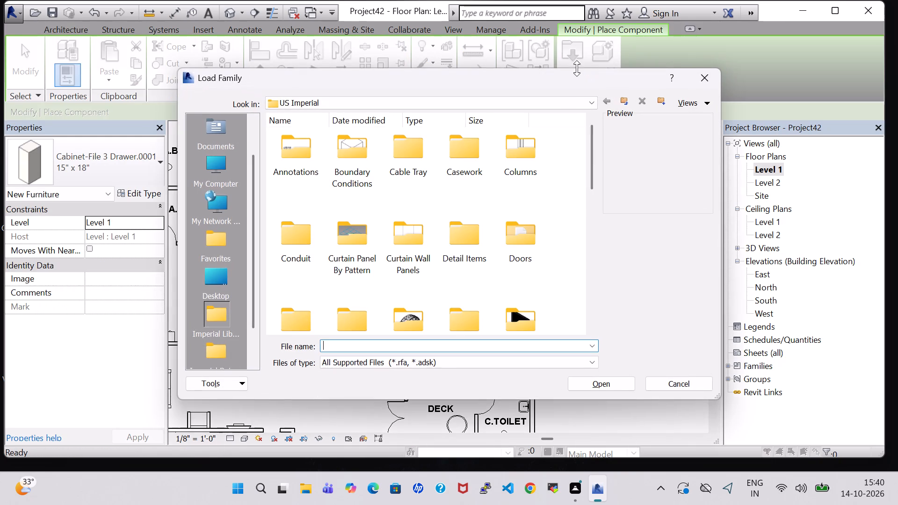
click(370, 240)
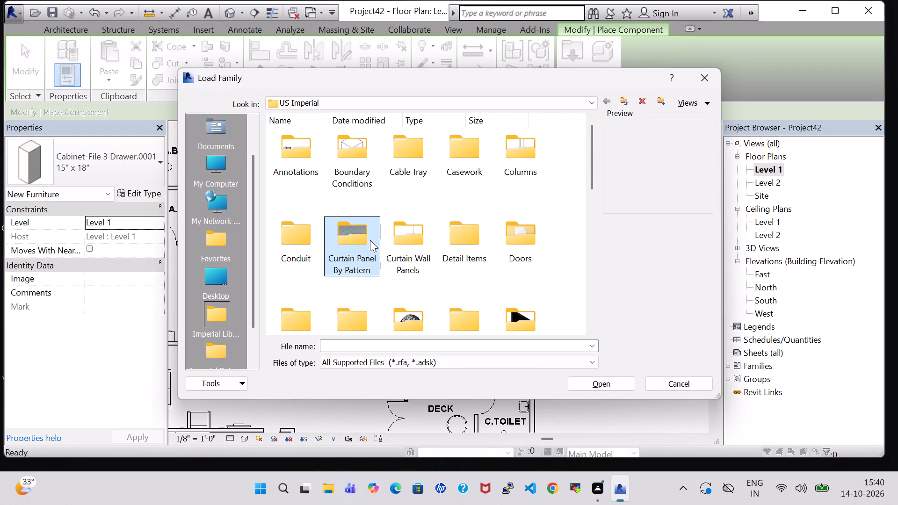
key(s)
double_click(350, 144)
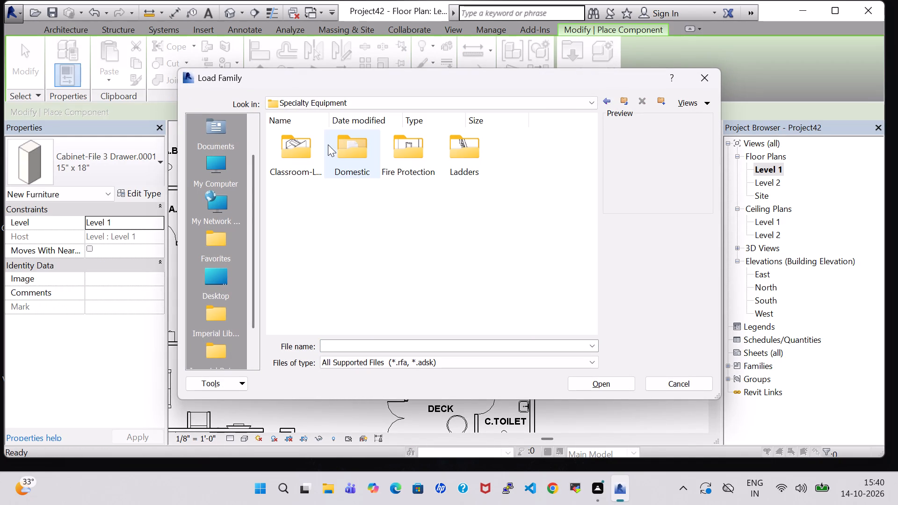
double_click(346, 158)
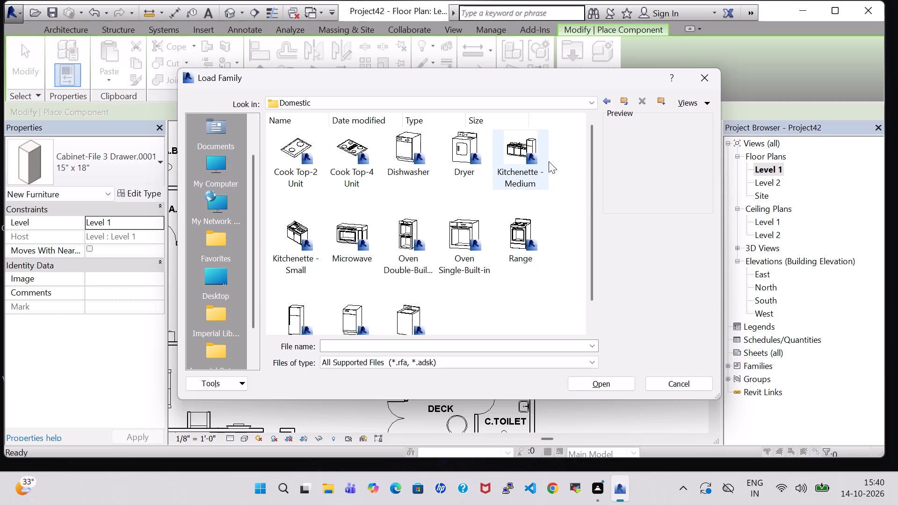
click(610, 101)
click(608, 101)
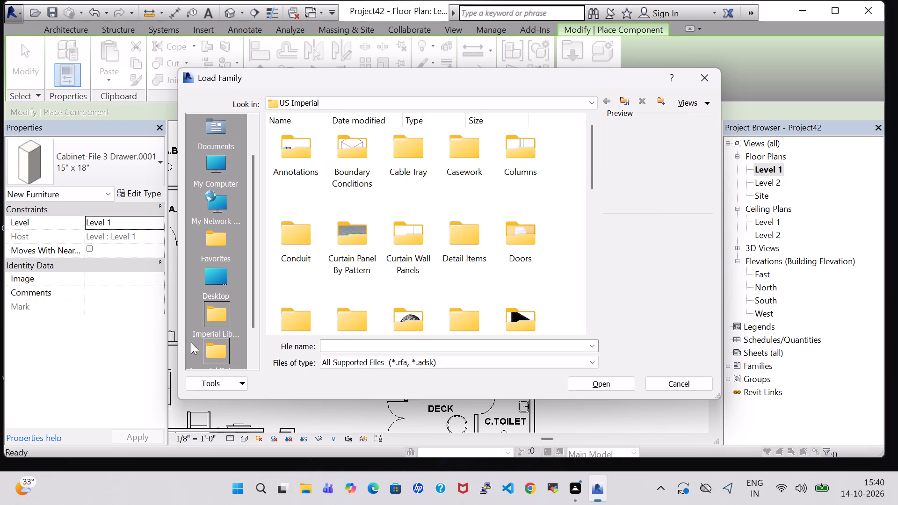
click(349, 262)
key(f)
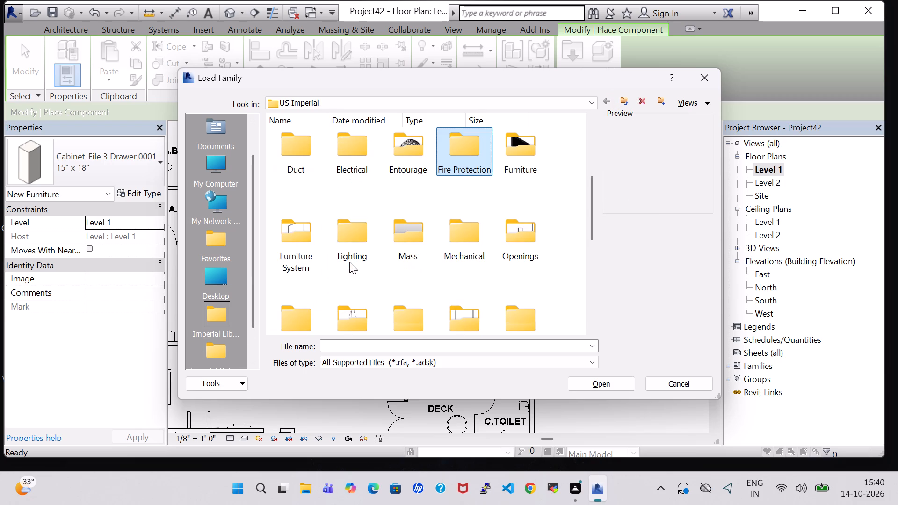
double_click(306, 241)
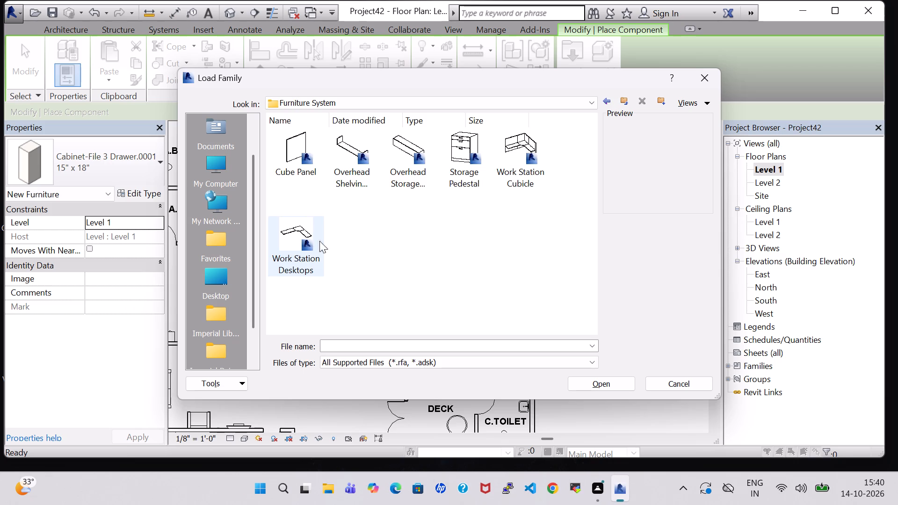
click(602, 102)
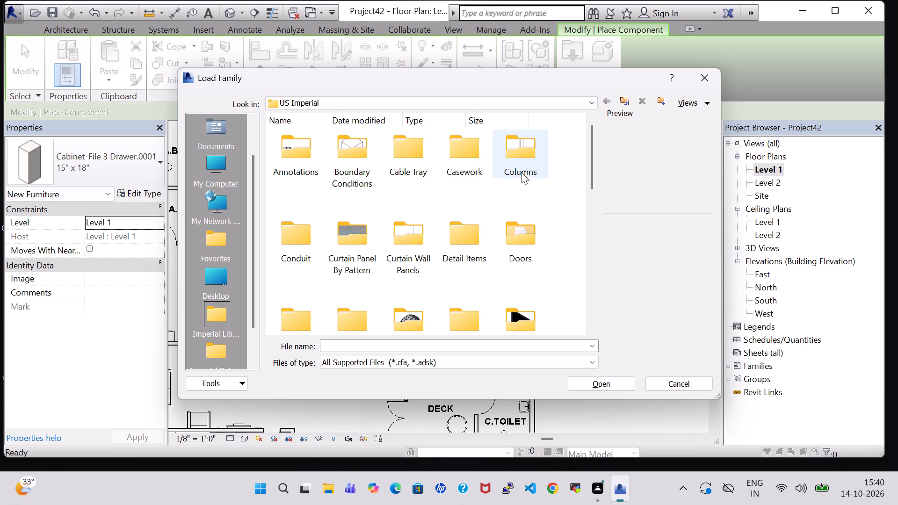
click(328, 262)
key(s)
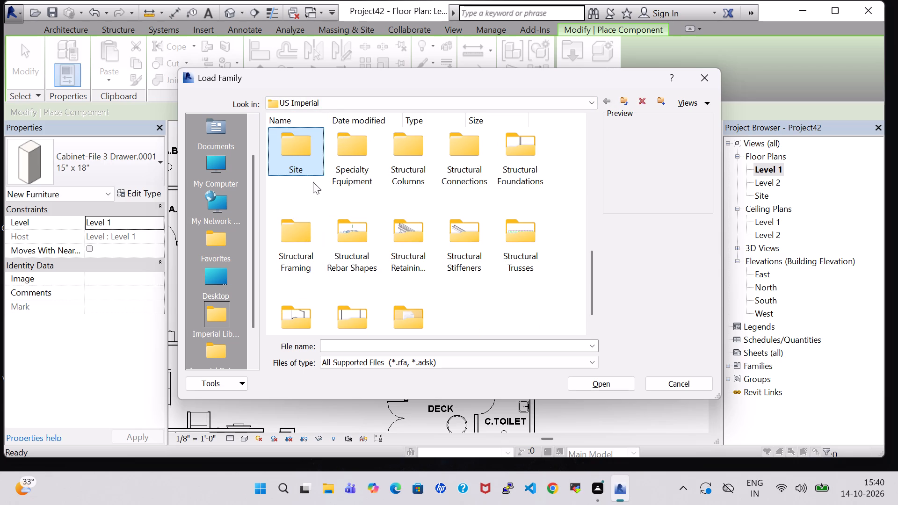
double_click(301, 137)
double_click(303, 149)
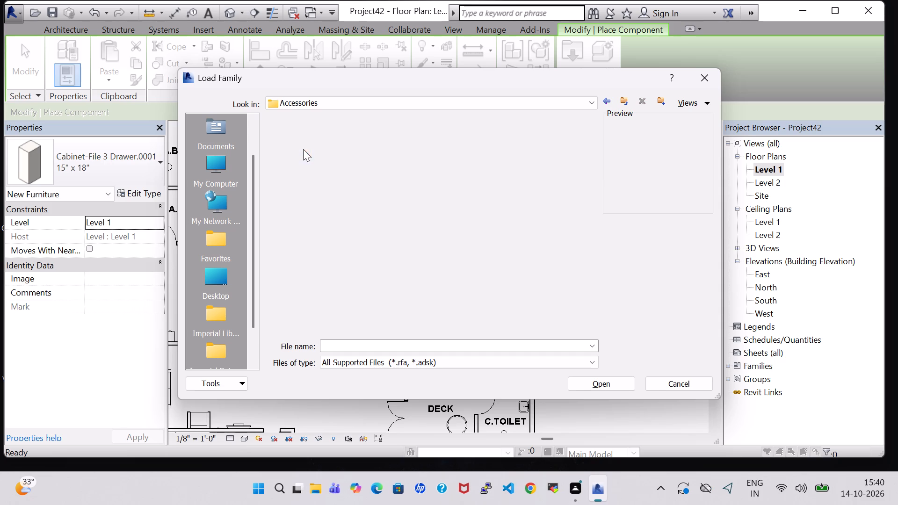
click(604, 102)
double_click(361, 157)
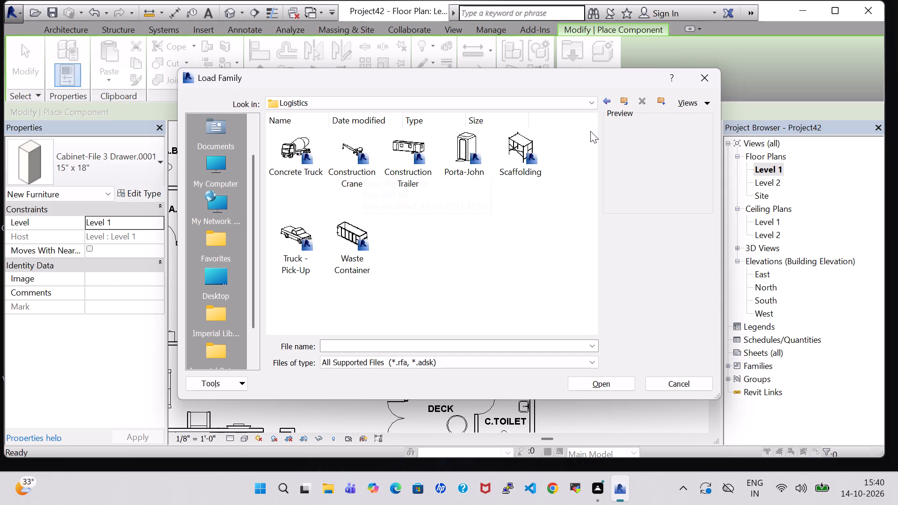
click(609, 99)
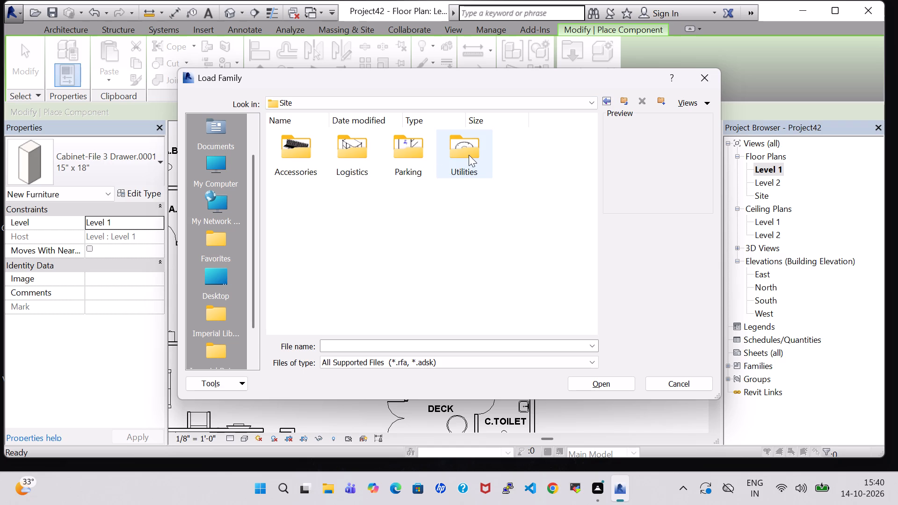
double_click(469, 155)
click(602, 100)
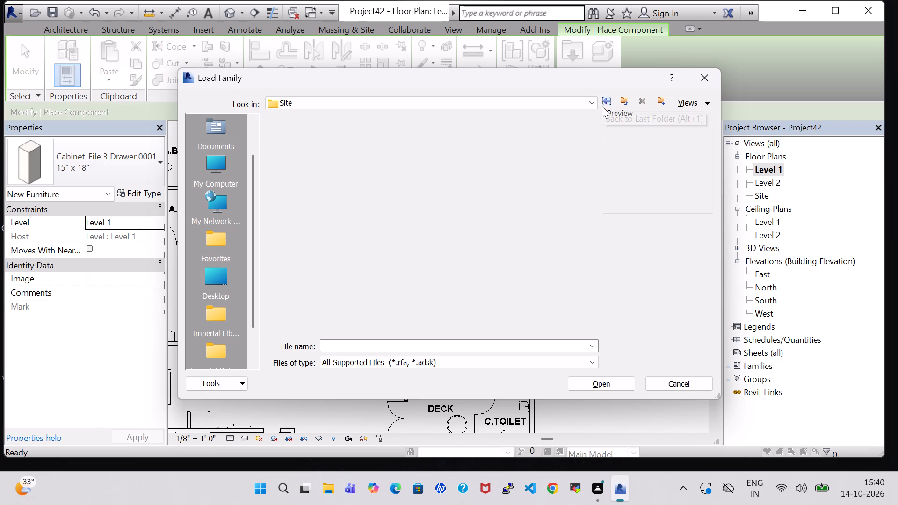
double_click(396, 165)
click(606, 102)
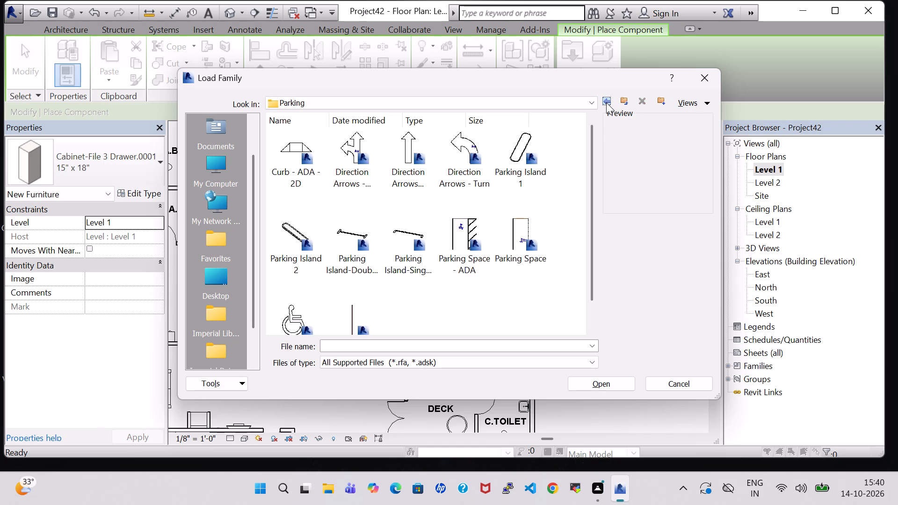
click(606, 102)
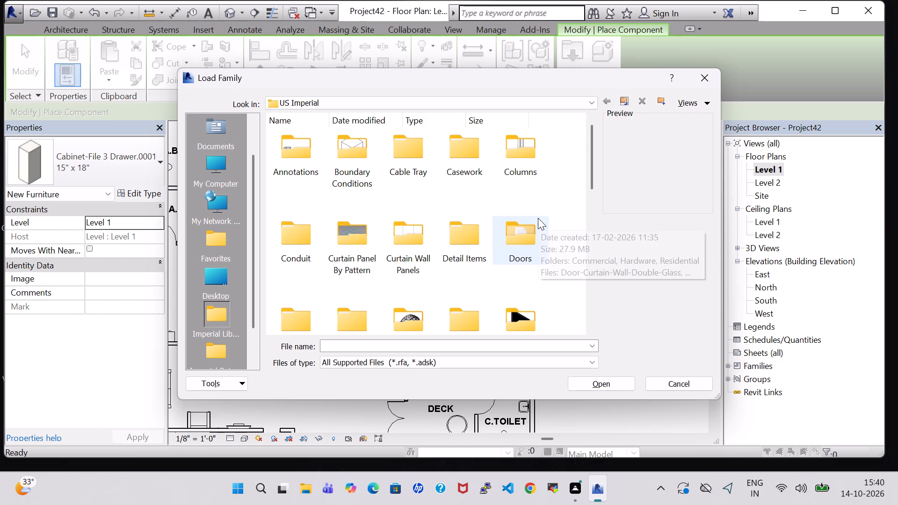
scroll(538, 218, down, 2)
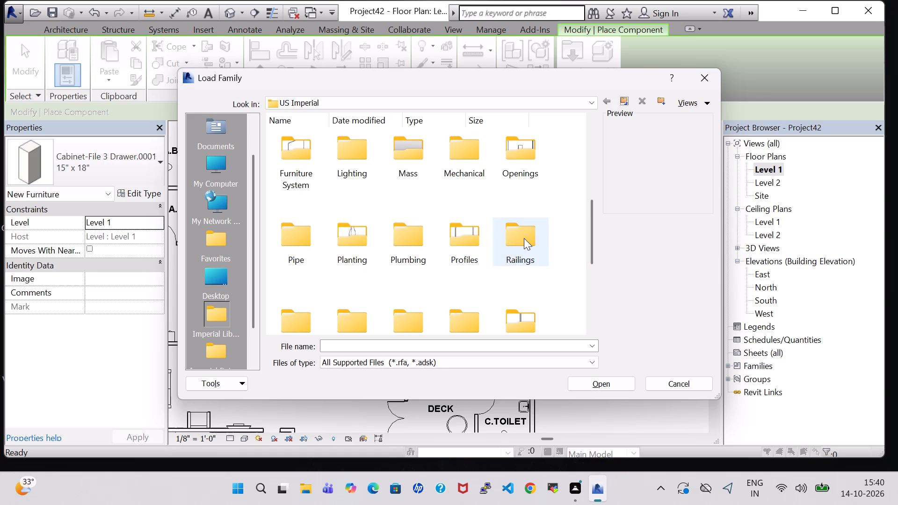
scroll(526, 222, up, 1)
Load the Entertainment Center family from Furniture's Storage folder and place it (72" x 72" x 24") against the living-side bedroom wall, about 2'-3" from the hallway corner.
double_click(524, 209)
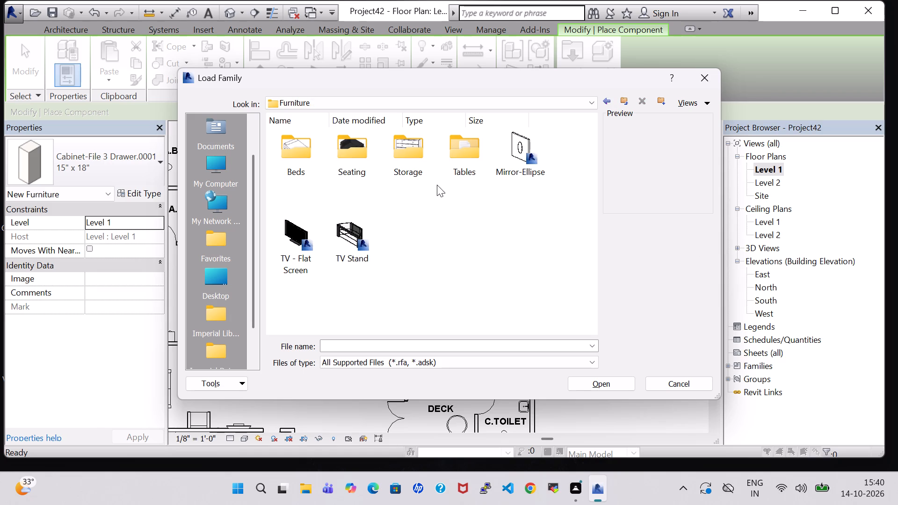
double_click(473, 166)
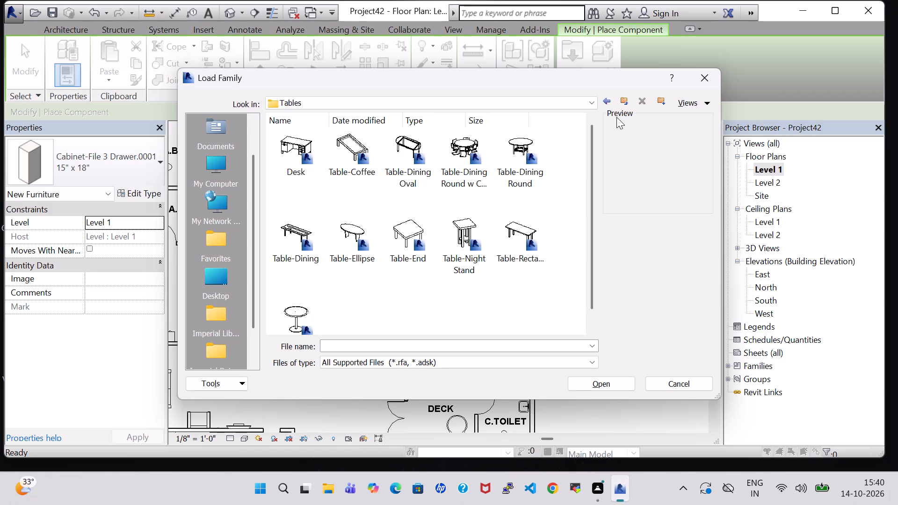
click(607, 98)
double_click(411, 154)
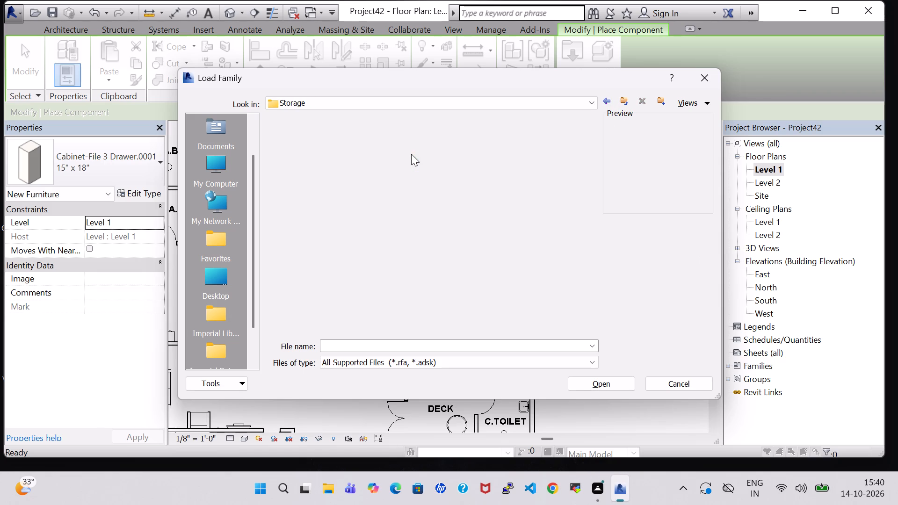
click(463, 224)
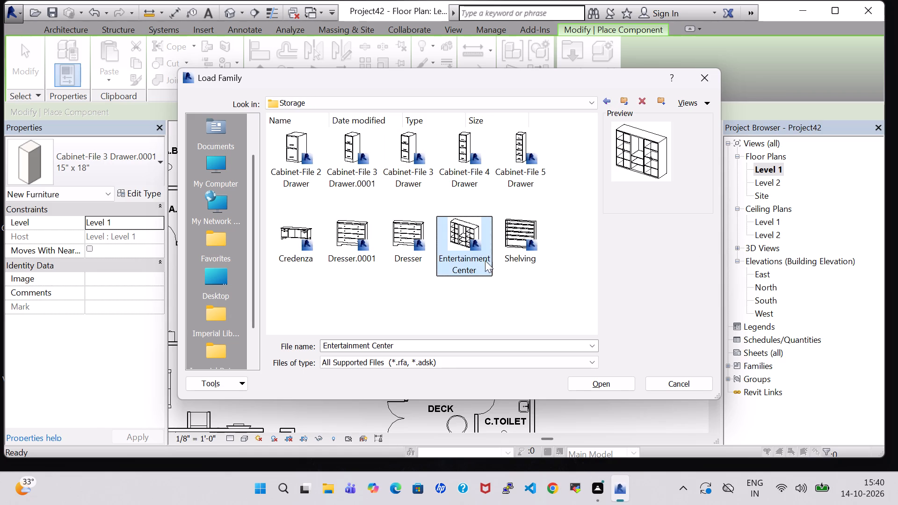
click(617, 382)
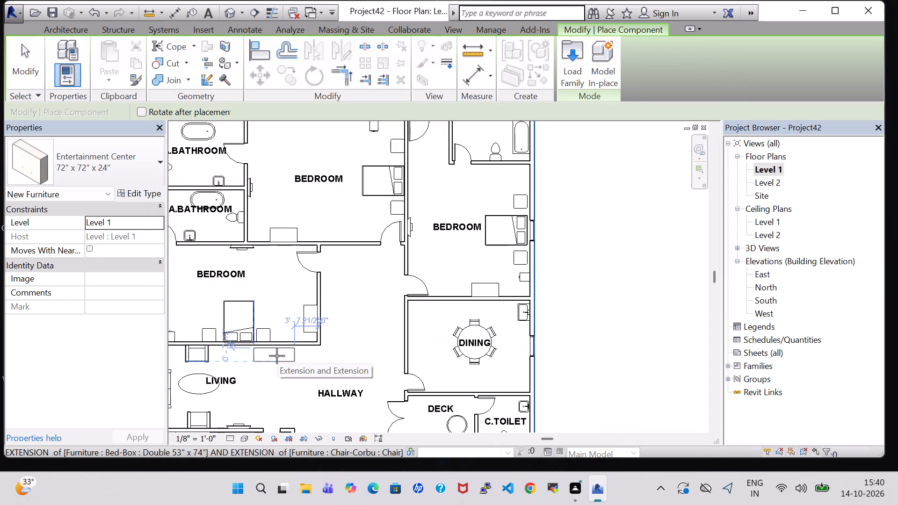
scroll(277, 358, up, 3)
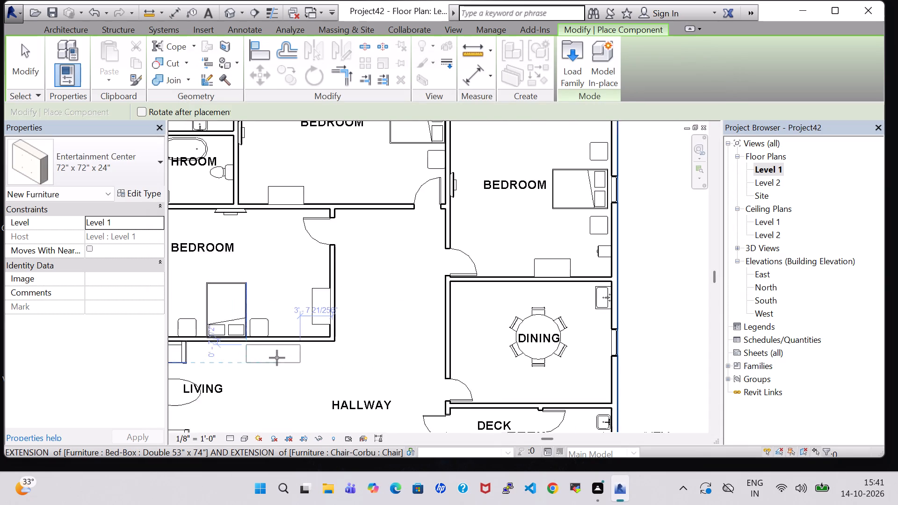
scroll(277, 358, up, 3)
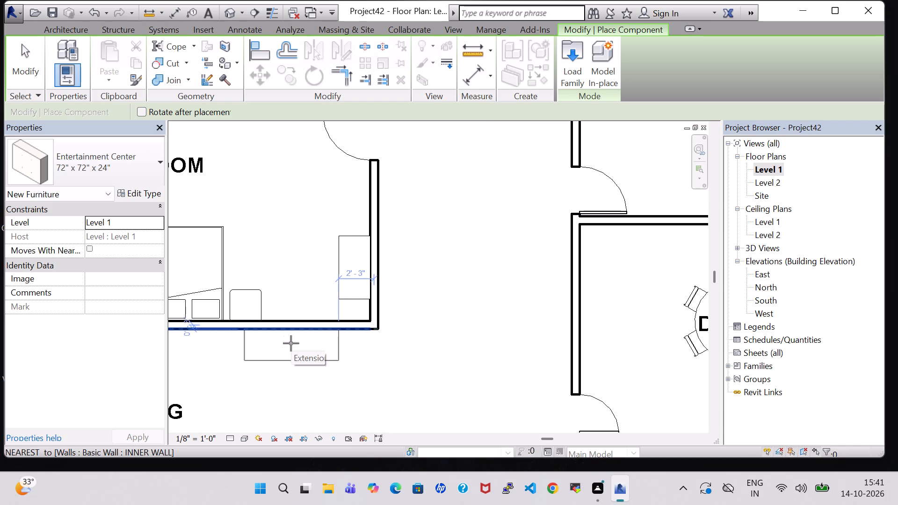
click(291, 343)
key(Escape)
key(Escape)
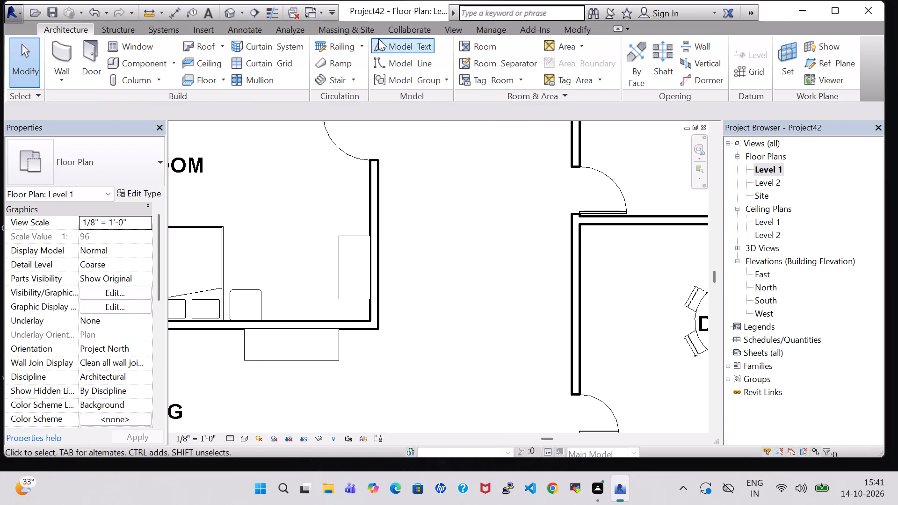
In the 3D view, nudge the entertainment center along its wall in small increments toward the hallway corner.
click(233, 9)
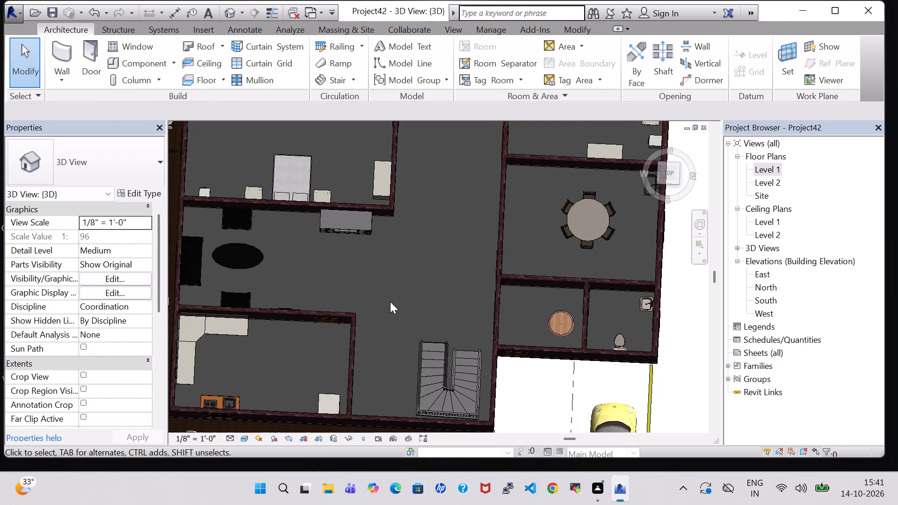
middle_drag(390, 302, 394, 226)
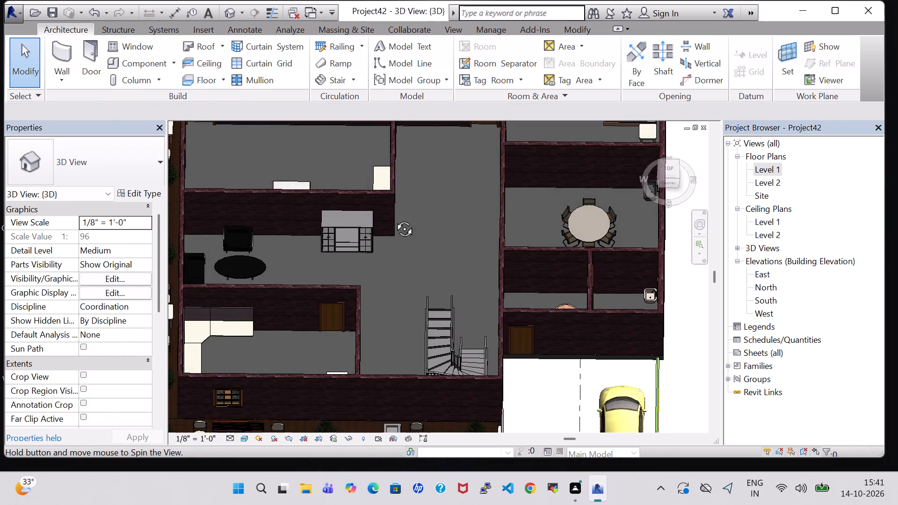
scroll(397, 313, up, 1)
middle_drag(397, 313, 392, 262)
scroll(392, 262, up, 4)
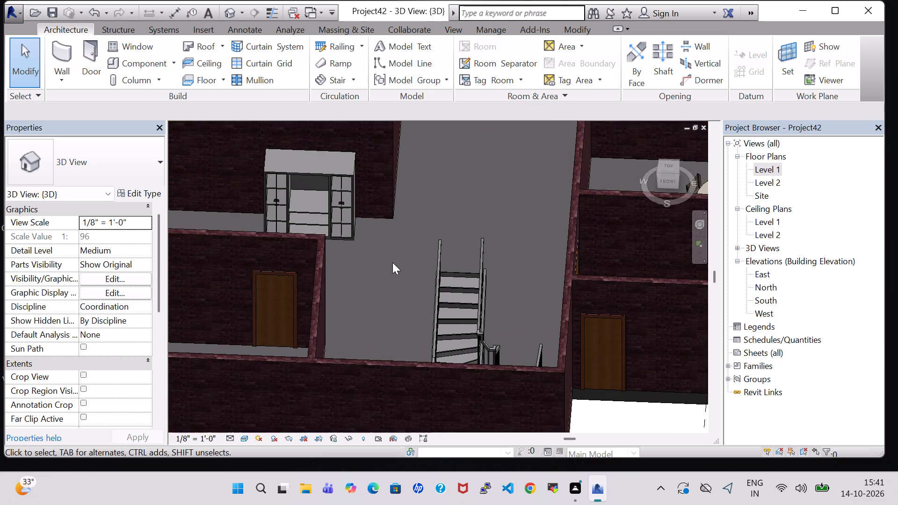
shift+middle_drag(392, 262, 401, 264)
shift+scroll(401, 264, up, 1)
click(349, 182)
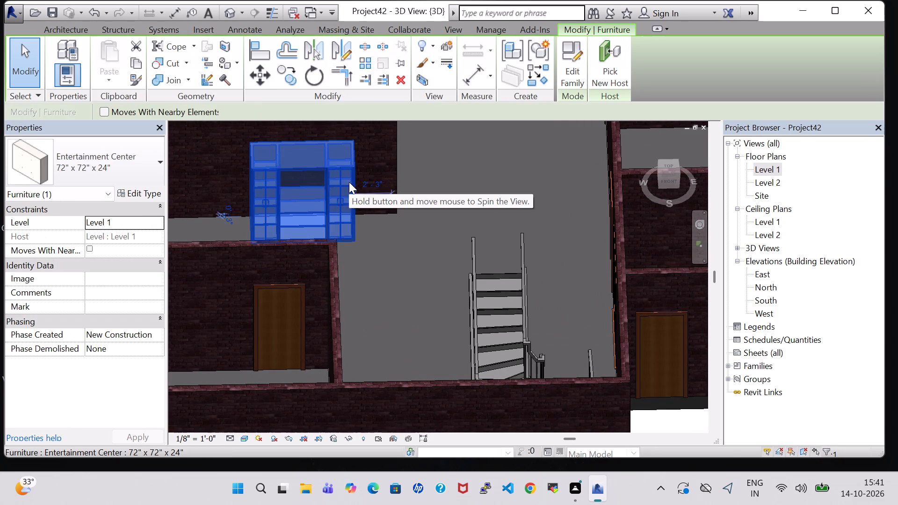
key(Right)
key(Right)
key(Right)
key(Right)
key(Right)
key(Right)
key(Right)
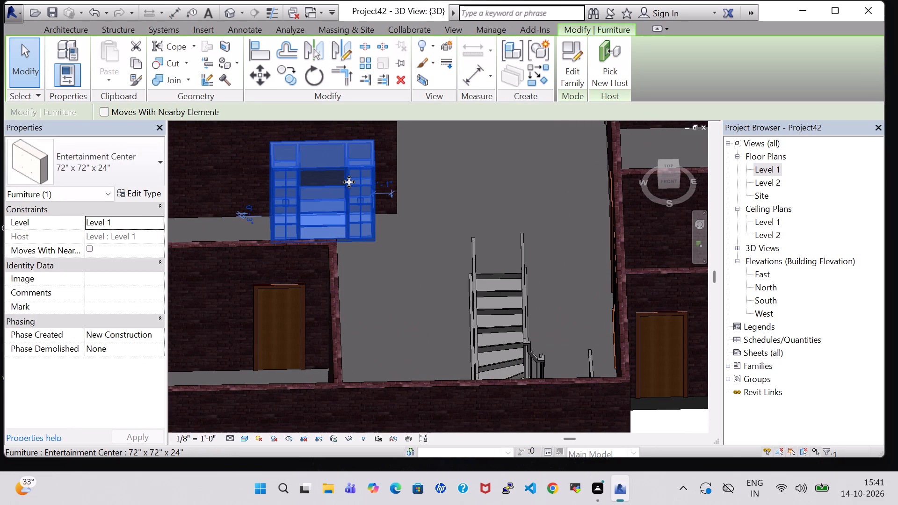
key(Right)
click(489, 192)
scroll(489, 186, down, 3)
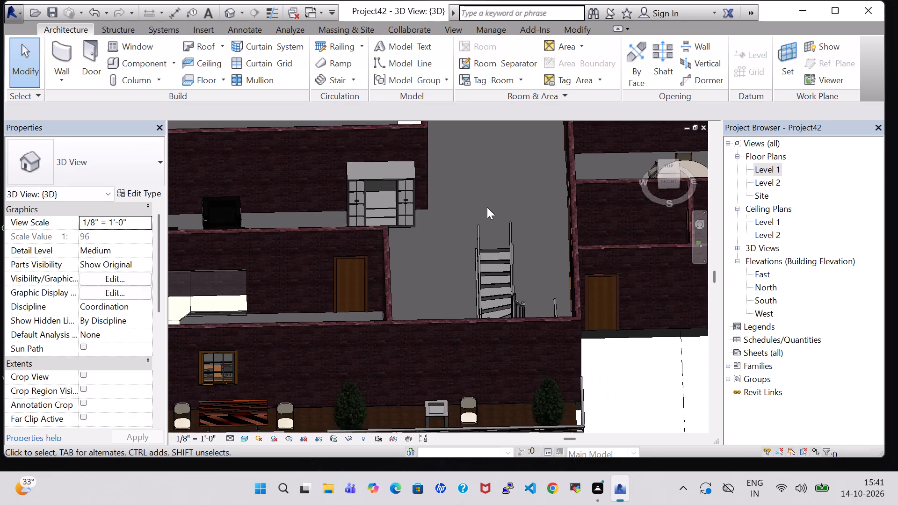
scroll(487, 207, down, 1)
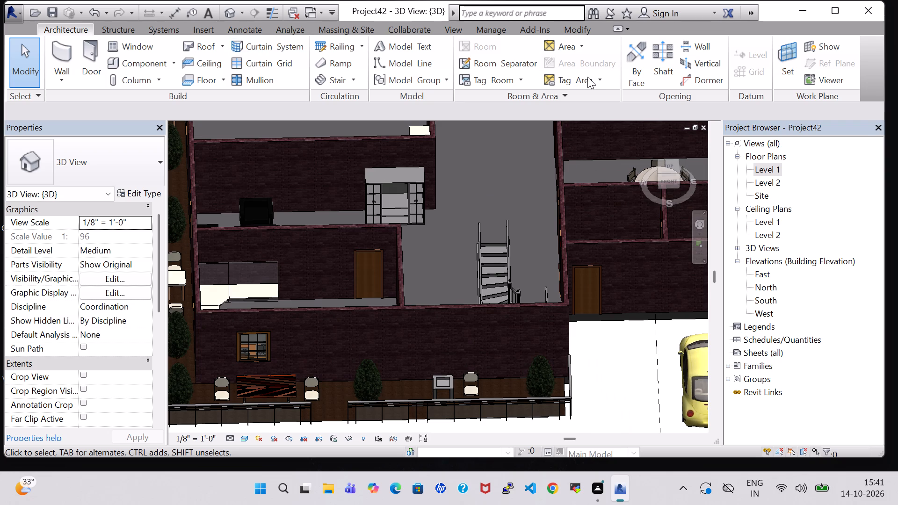
From the Level 1 floor plan, load the Floor Drain - Round component family from the Plumbing library's MEP, Fixtures, Drains folder.
double_click(762, 172)
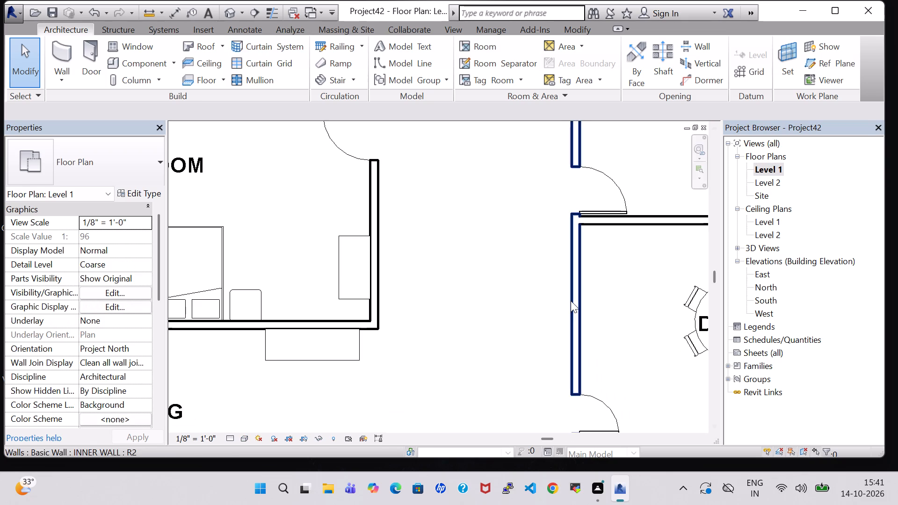
scroll(537, 282, down, 4)
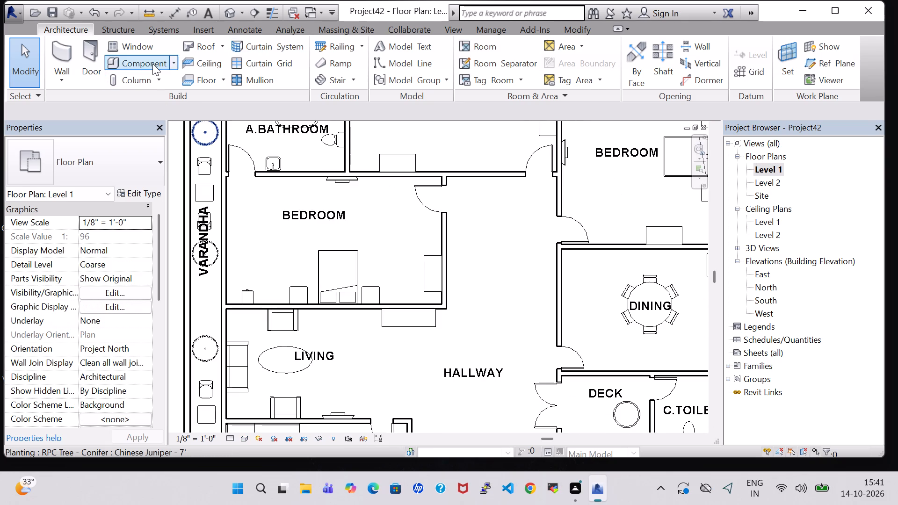
click(152, 64)
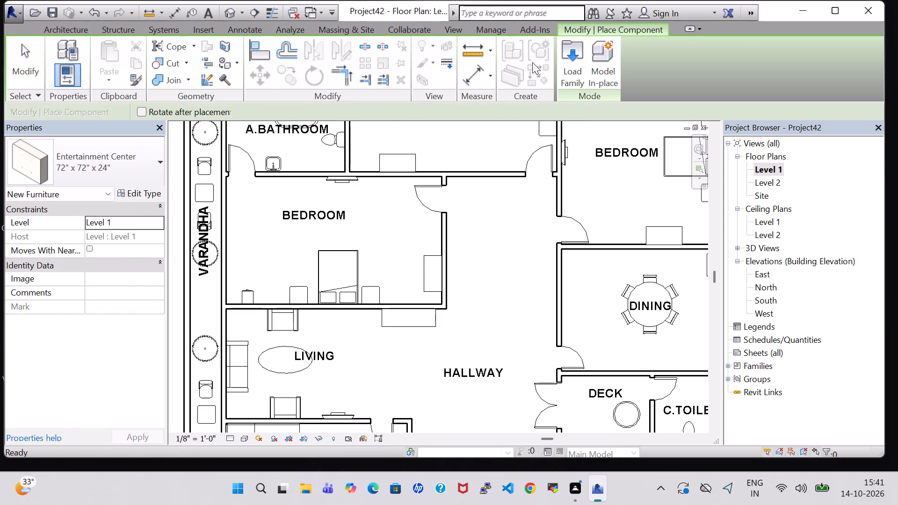
click(587, 64)
click(550, 63)
click(577, 64)
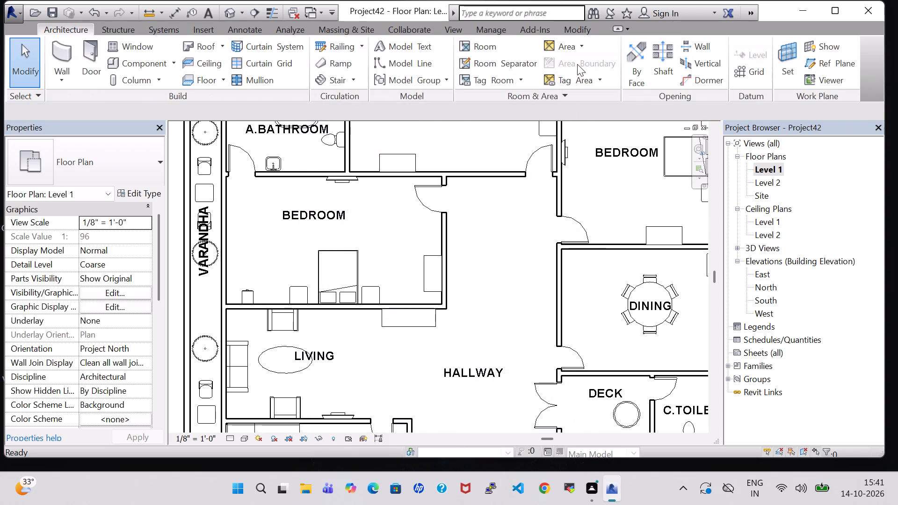
click(148, 59)
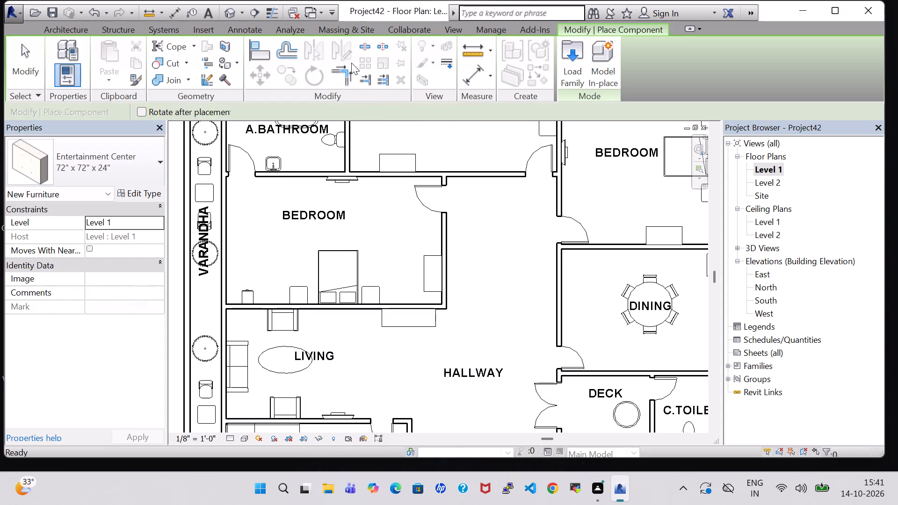
click(562, 56)
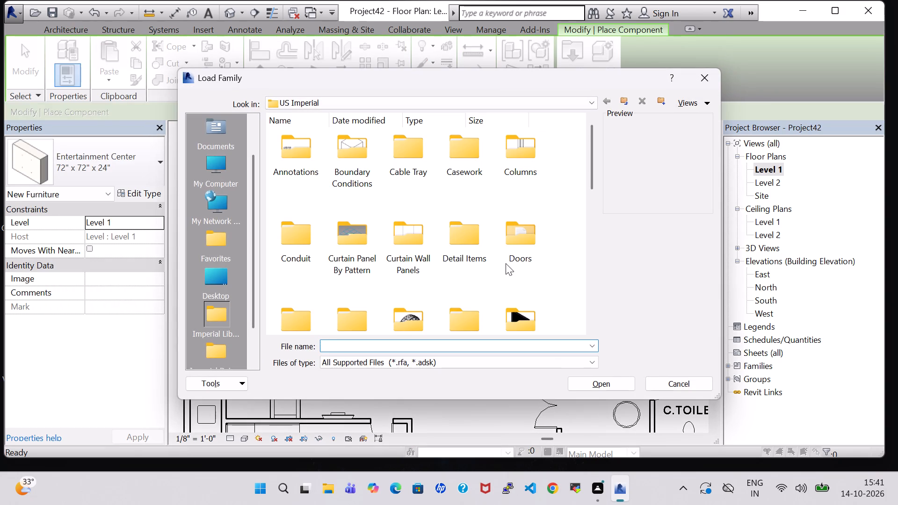
click(519, 254)
key(p)
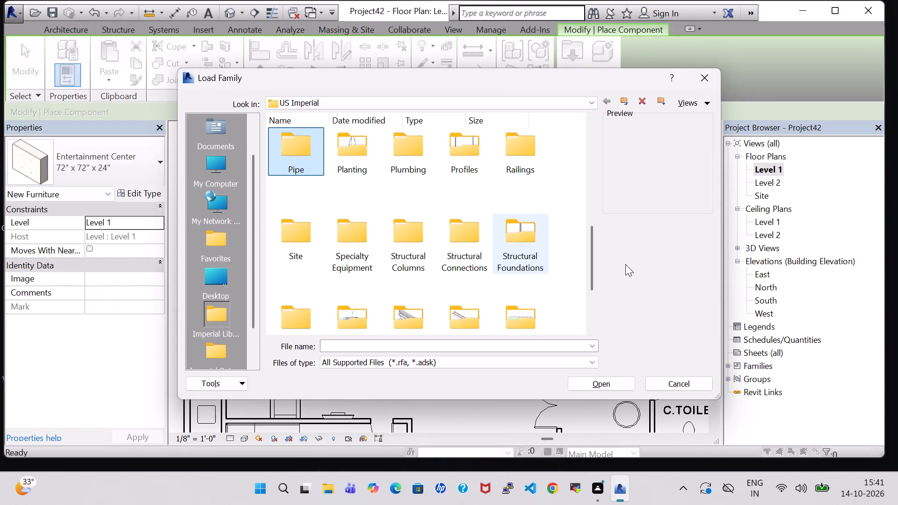
double_click(433, 161)
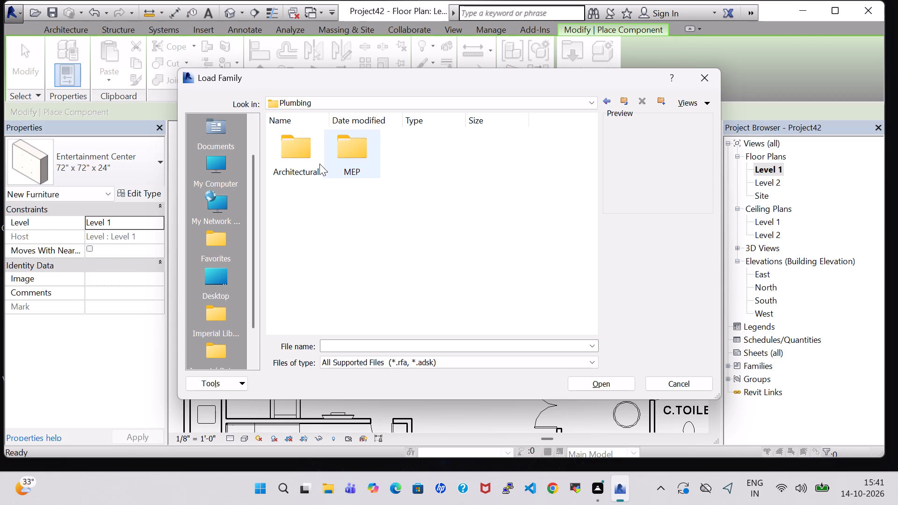
click(334, 171)
click(338, 171)
click(341, 169)
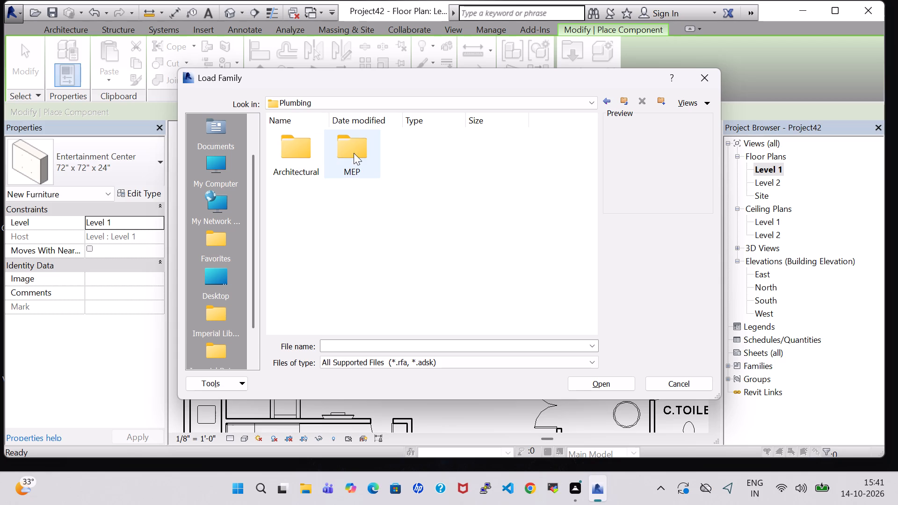
double_click(326, 153)
click(445, 149)
double_click(366, 158)
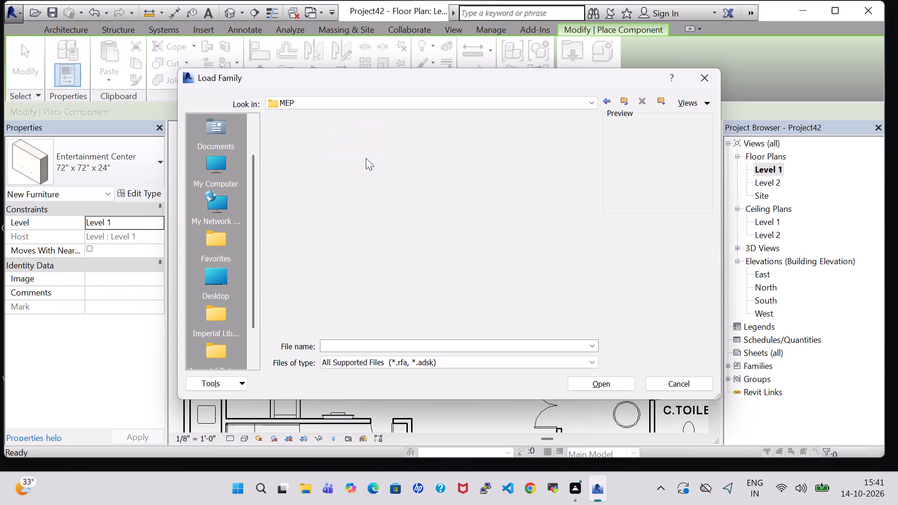
double_click(340, 160)
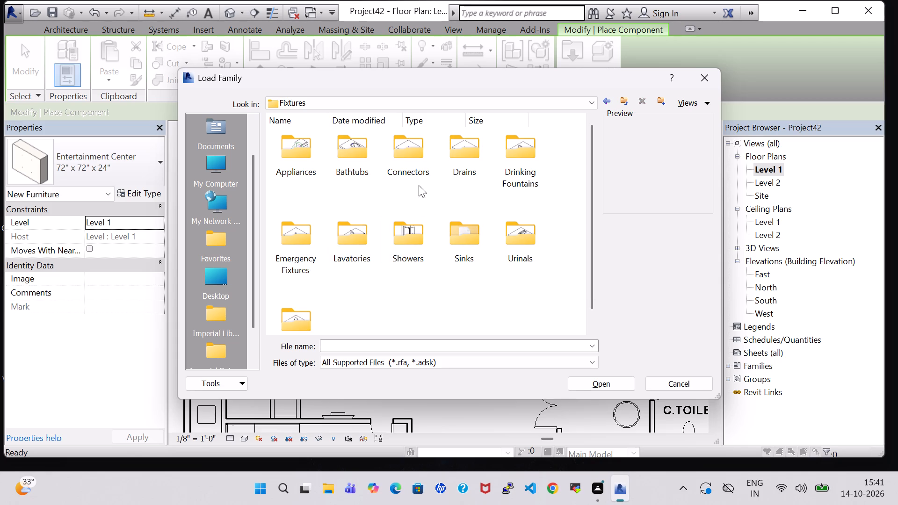
double_click(461, 169)
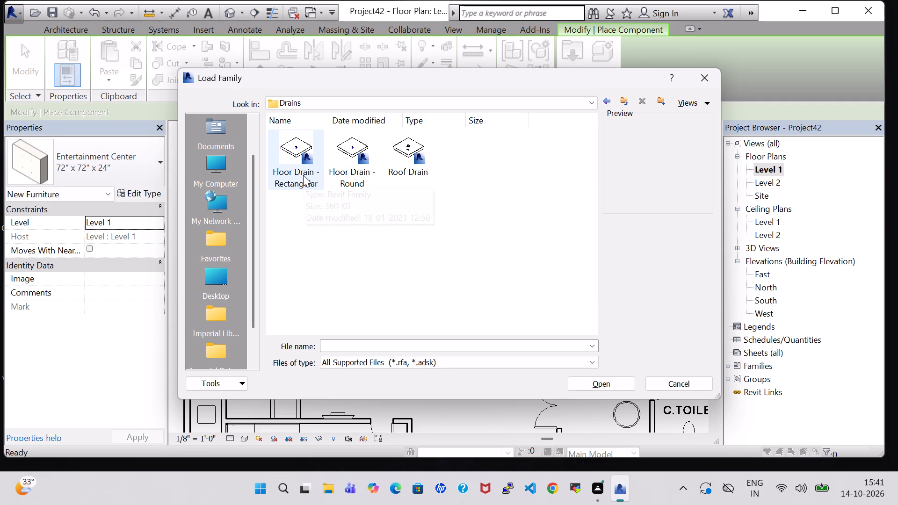
click(350, 171)
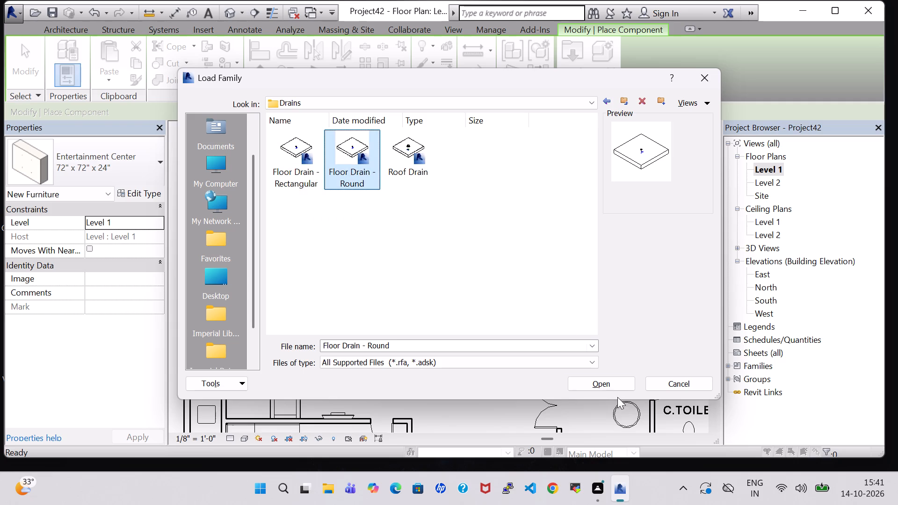
click(608, 385)
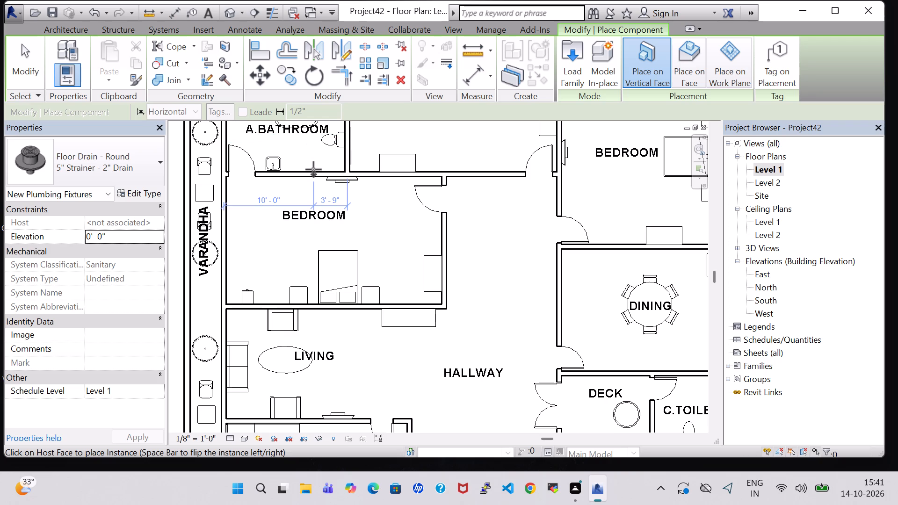
Place a round floor drain (5" Strainer - 2" Drain) on the vertical face of the wall between A.Bathroom and the bedroom below it.
scroll(313, 169, up, 10)
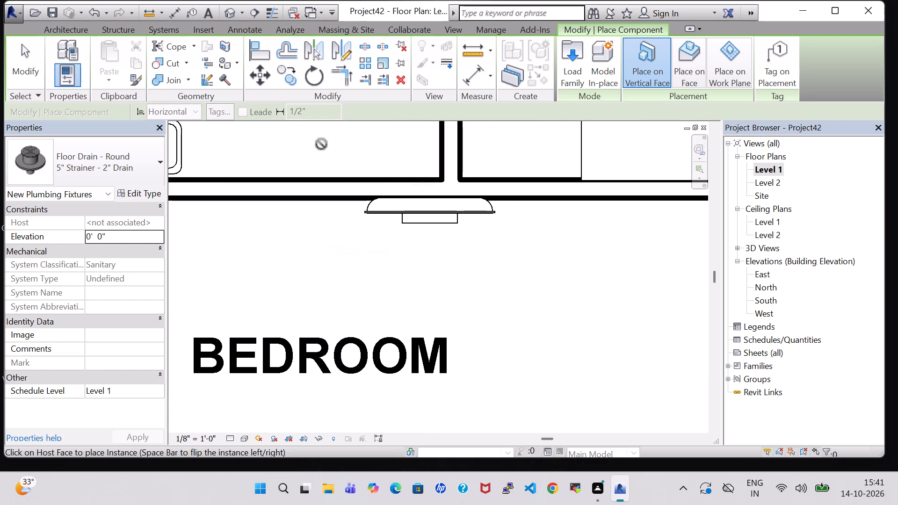
click(329, 182)
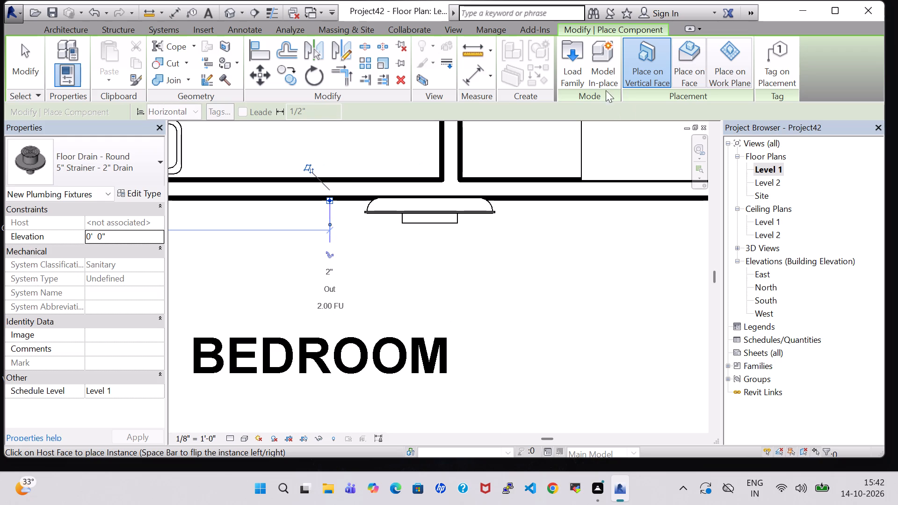
Switch to face-based placement, put another round floor drain on the A.Bathroom floor near its bedroom-side corner, and end placement.
click(695, 68)
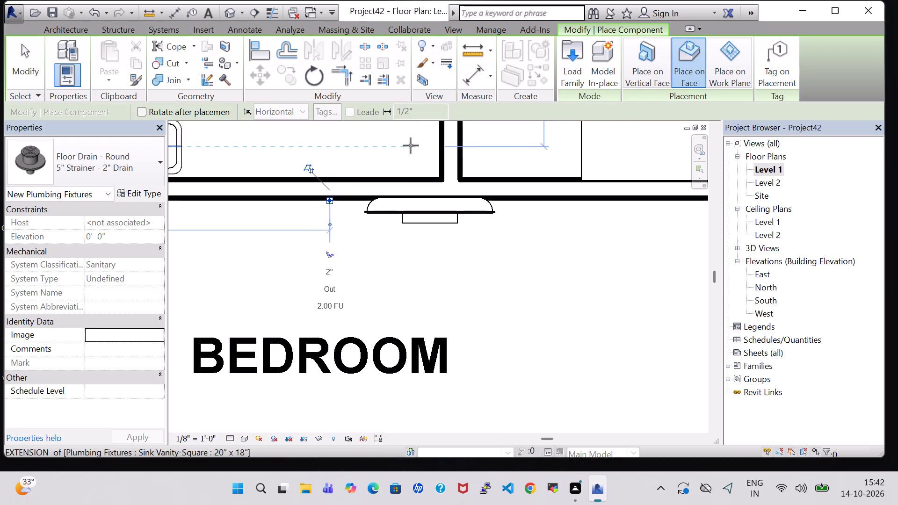
click(373, 143)
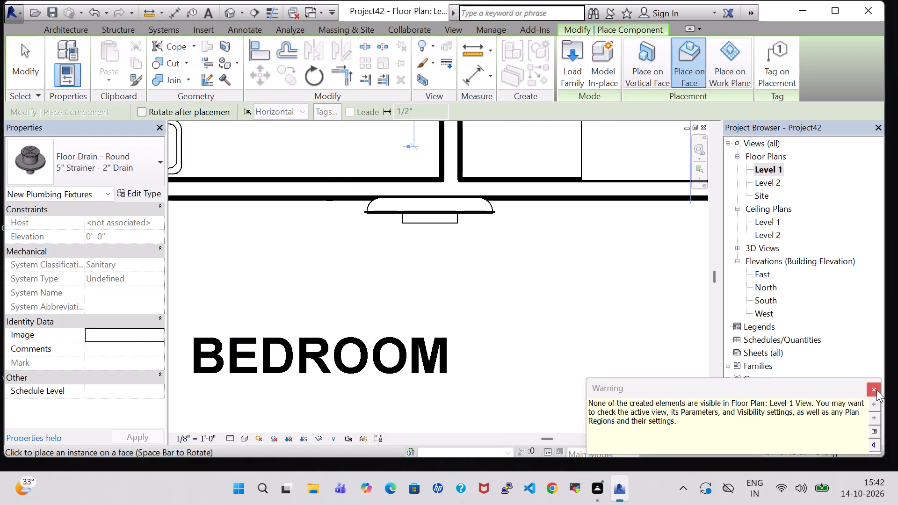
click(876, 390)
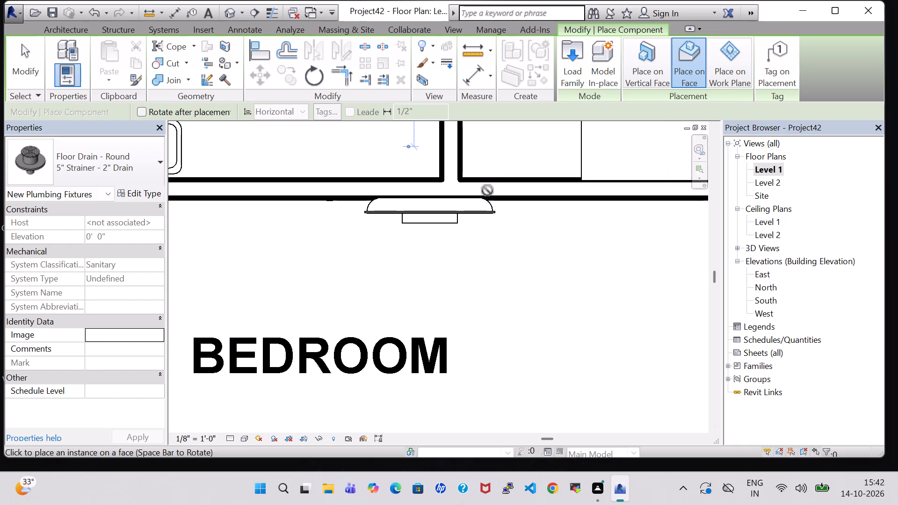
double_click(742, 72)
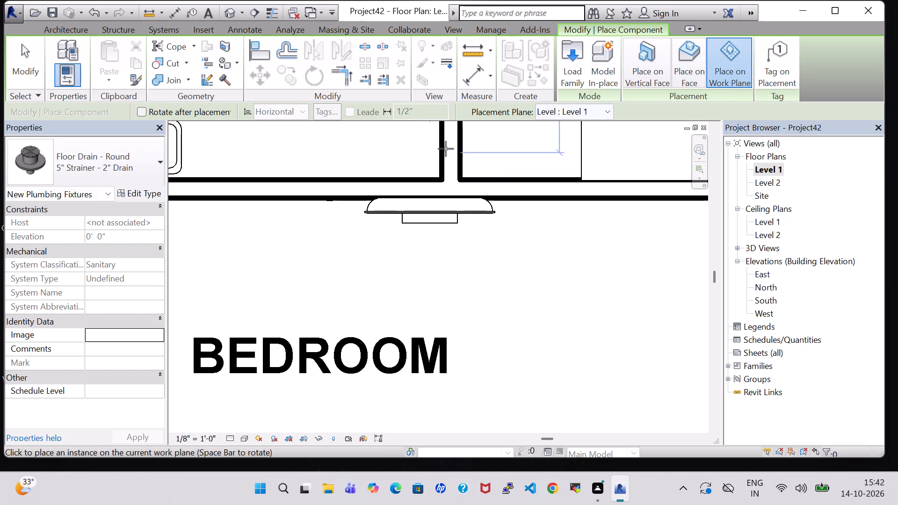
key(Escape)
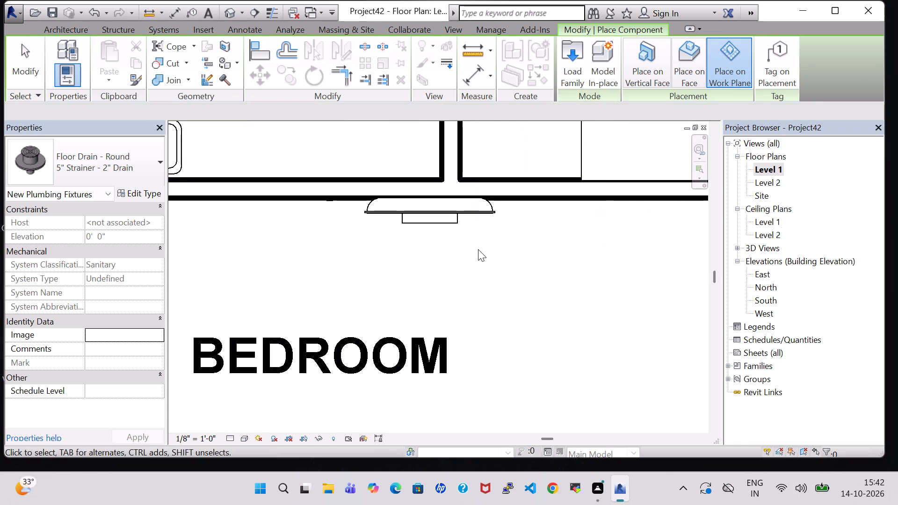
key(Escape)
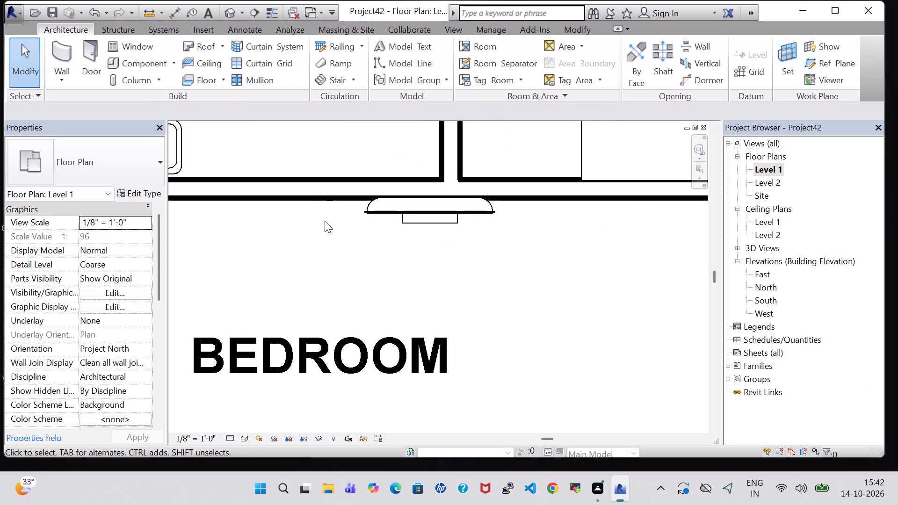
In the 3D view, nudge the A.Bathroom floor drain in small increments toward the corner where the toilet-side and bedroom walls meet.
click(325, 221)
click(231, 15)
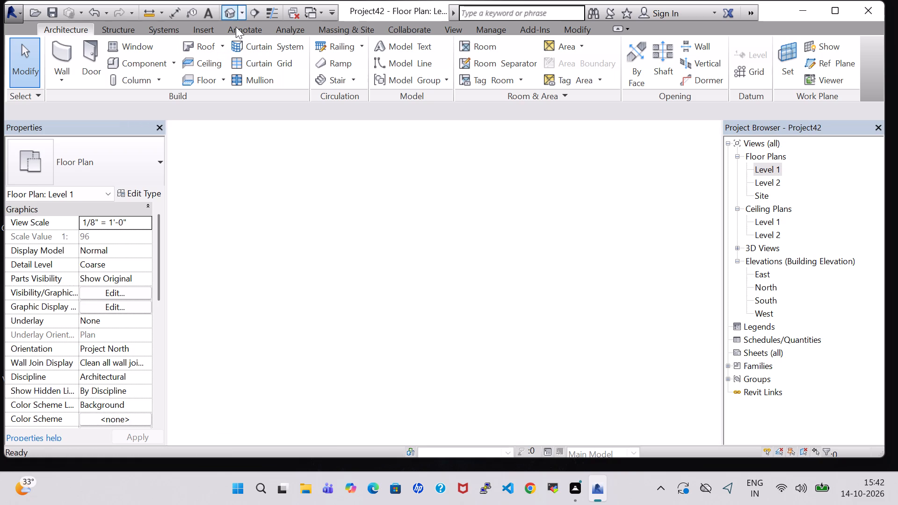
scroll(452, 187, up, 1)
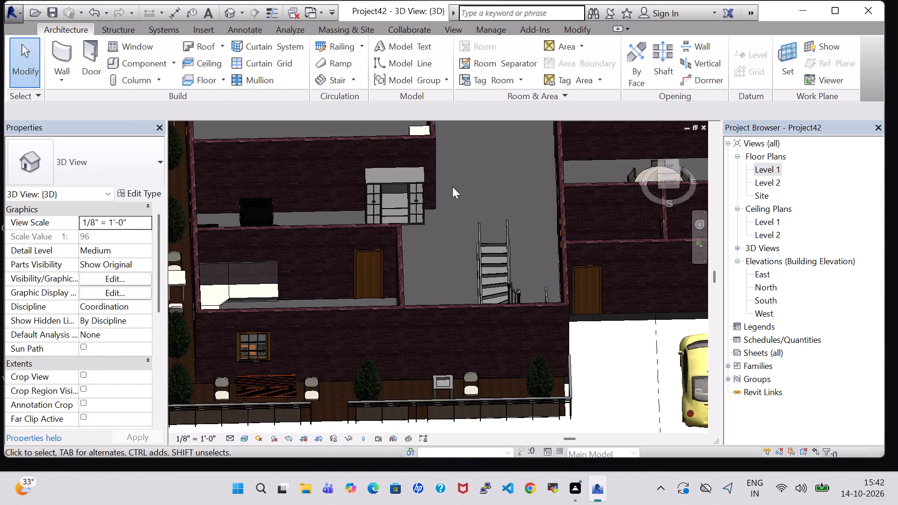
shift+middle_drag(452, 187, 458, 283)
shift+scroll(458, 283, up, 1)
middle_drag(471, 235, 472, 335)
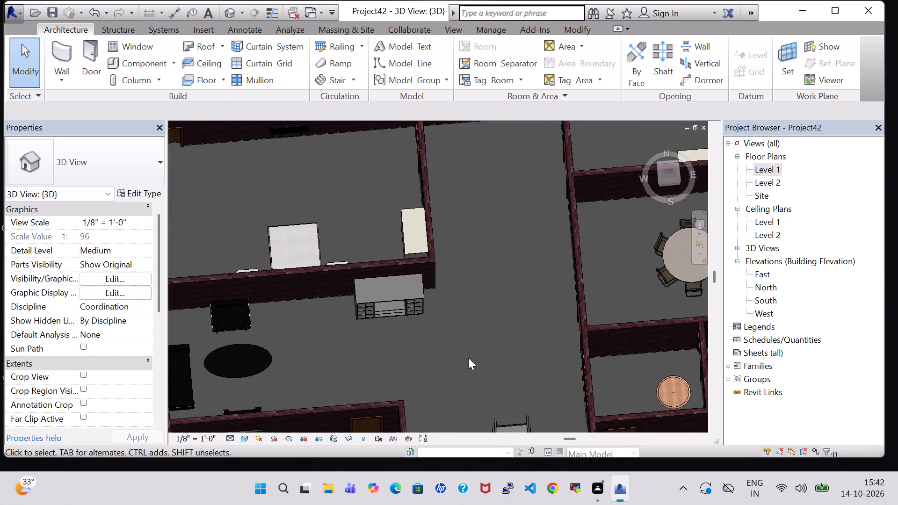
middle_drag(307, 175, 339, 351)
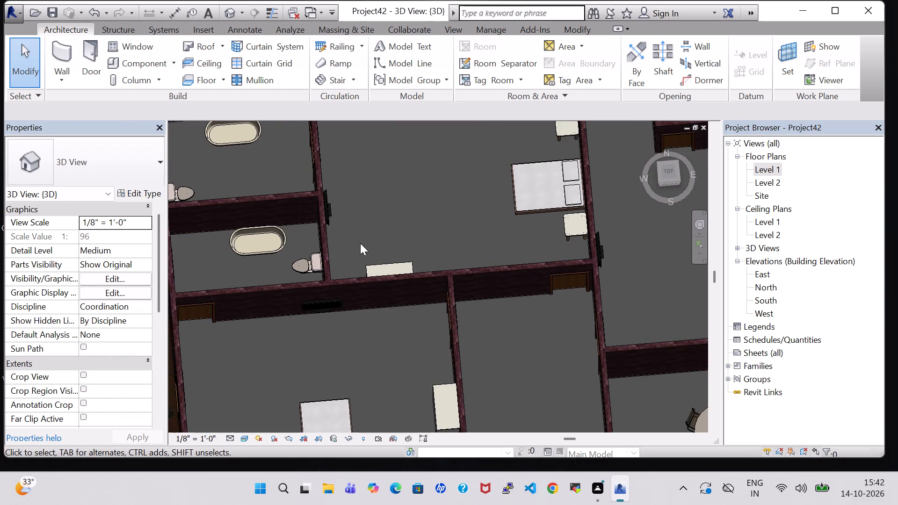
shift+scroll(360, 243, up, 1)
shift+middle_drag(360, 243, 369, 338)
scroll(297, 284, up, 11)
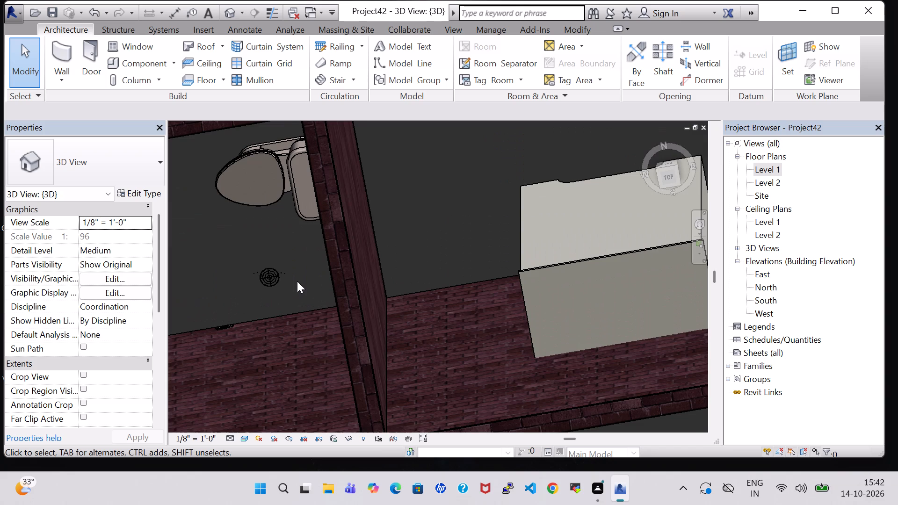
scroll(297, 281, up, 3)
middle_drag(297, 281, 350, 273)
scroll(297, 281, up, 1)
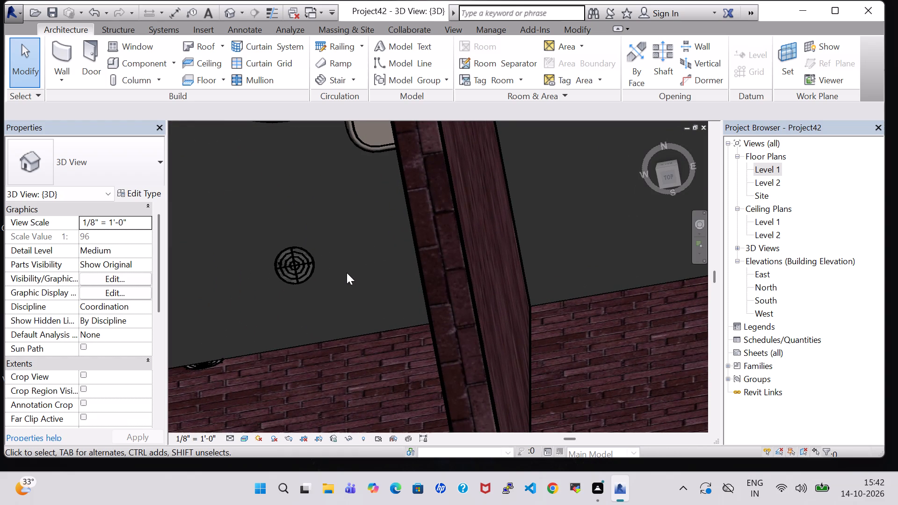
click(290, 261)
key(Right)
key(Right)
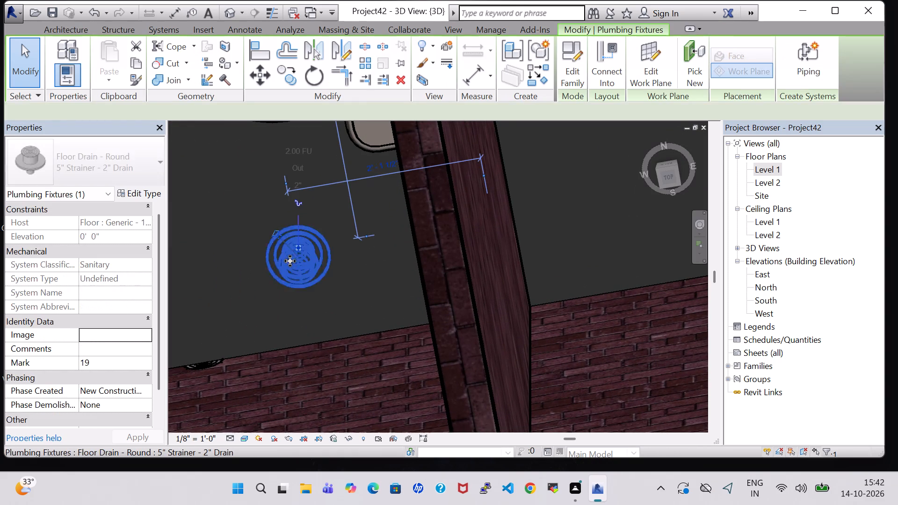
key(Right)
key(Right)
key(Right)
key(Right)
key(Right)
key(Right)
key(Right)
key(Right)
key(Right)
key(Right)
key(Right)
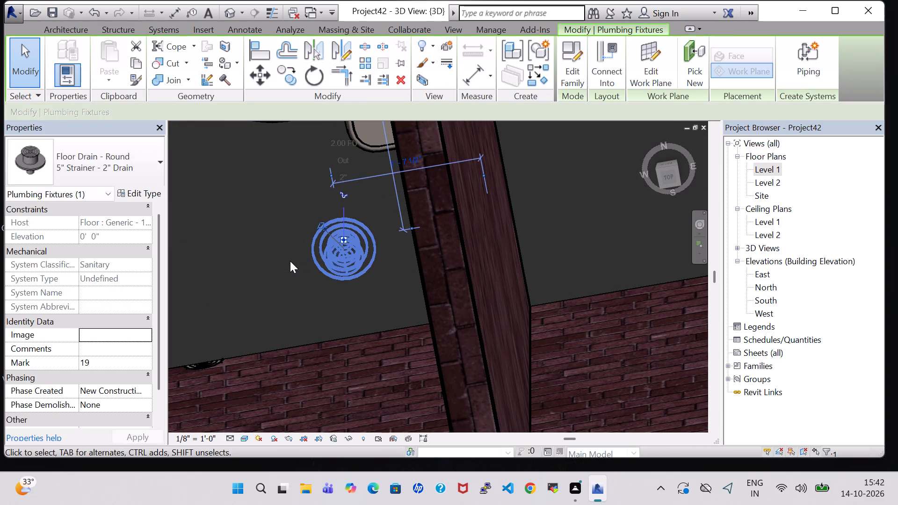
key(Down)
key(Down)
key(Down)
key(Down)
key(Down)
key(Left)
key(Left)
key(Left)
key(Left)
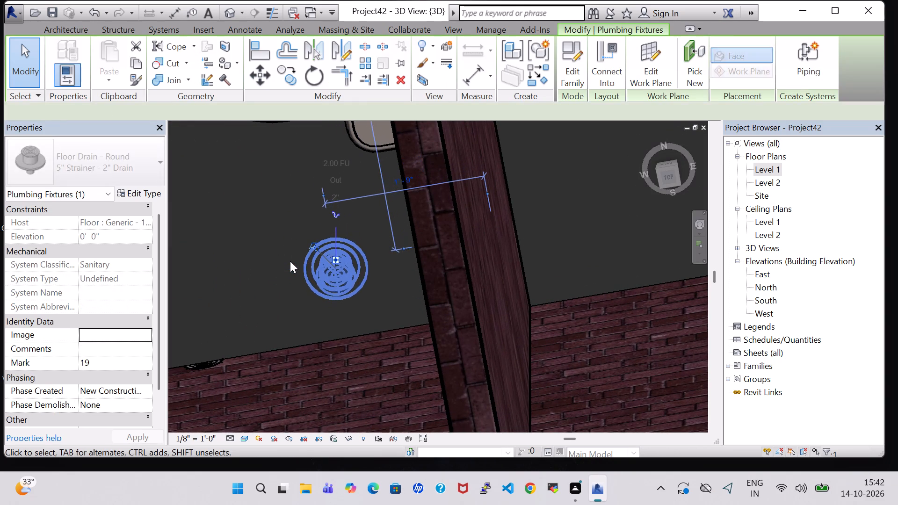
key(Left)
key(Left)
key(Left)
key(Left)
key(Down)
key(Down)
key(Down)
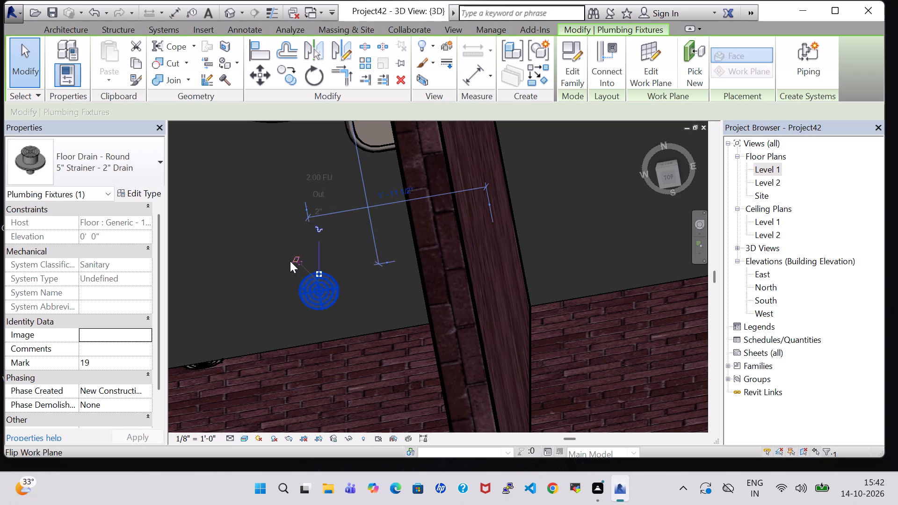
key(Left)
click(550, 238)
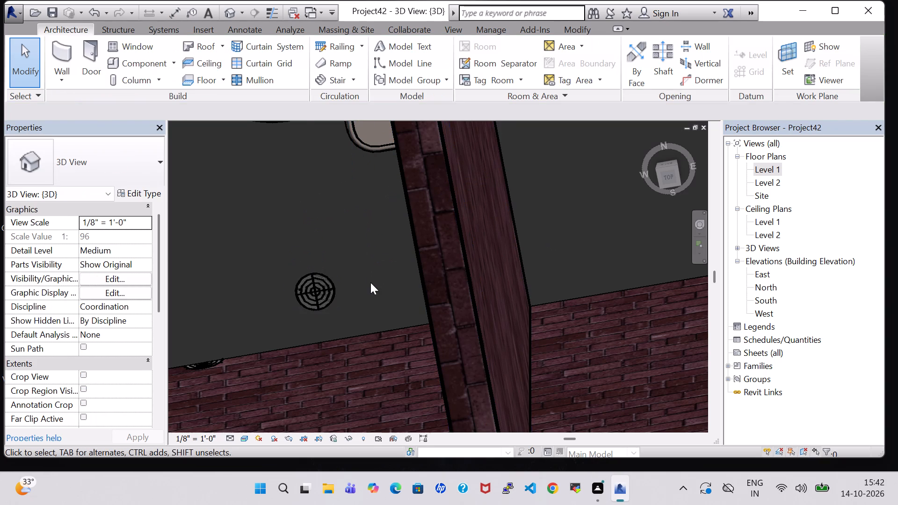
Create a similar round floor drain from the existing one and place it in the adjoining A.Bathroom, between the bathtub and the Varandha-side wall.
shift+middle_drag(370, 282, 379, 245)
scroll(487, 353, down, 5)
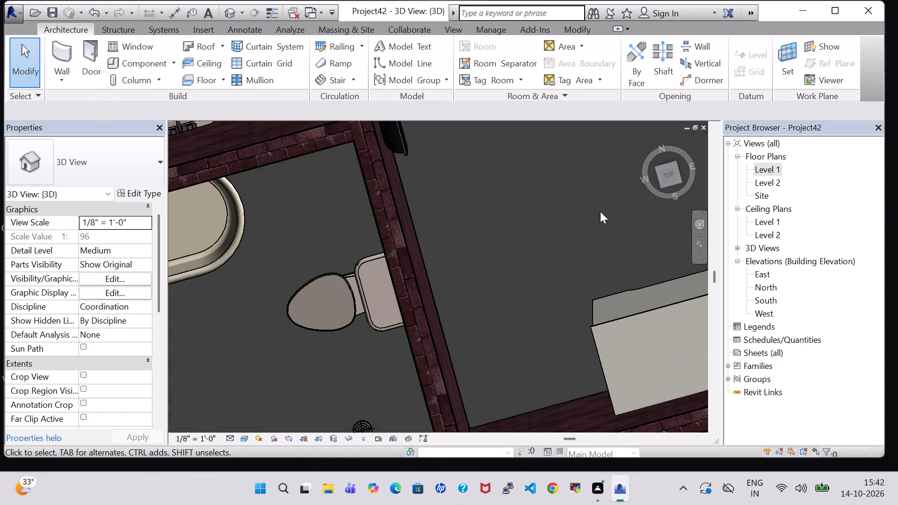
middle_click(602, 210)
middle_drag(505, 407, 576, 257)
click(437, 273)
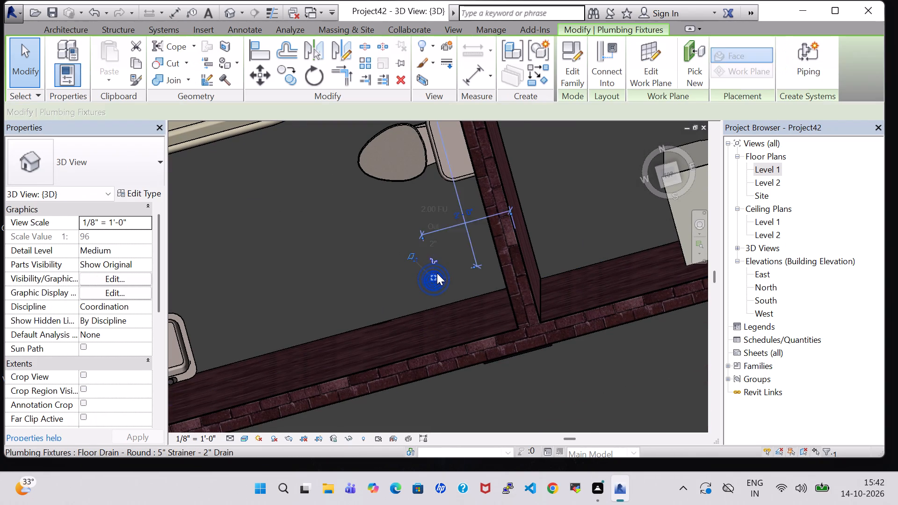
right_click(437, 273)
click(484, 249)
scroll(191, 264, down, 5)
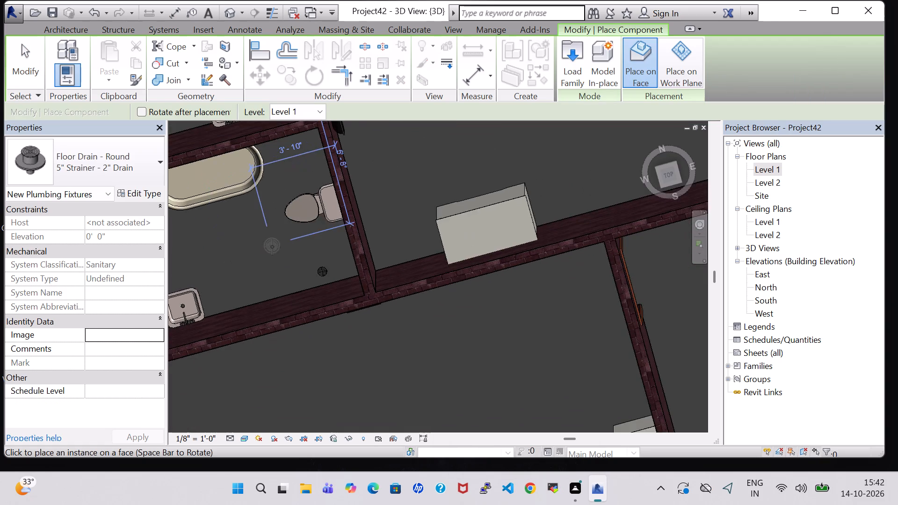
middle_drag(272, 247, 391, 337)
scroll(319, 154, down, 3)
middle_drag(316, 156, 322, 270)
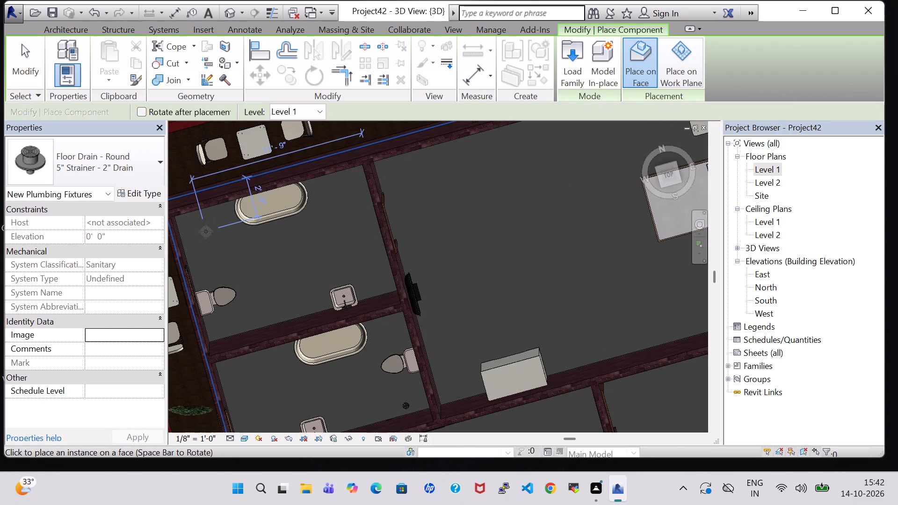
click(206, 231)
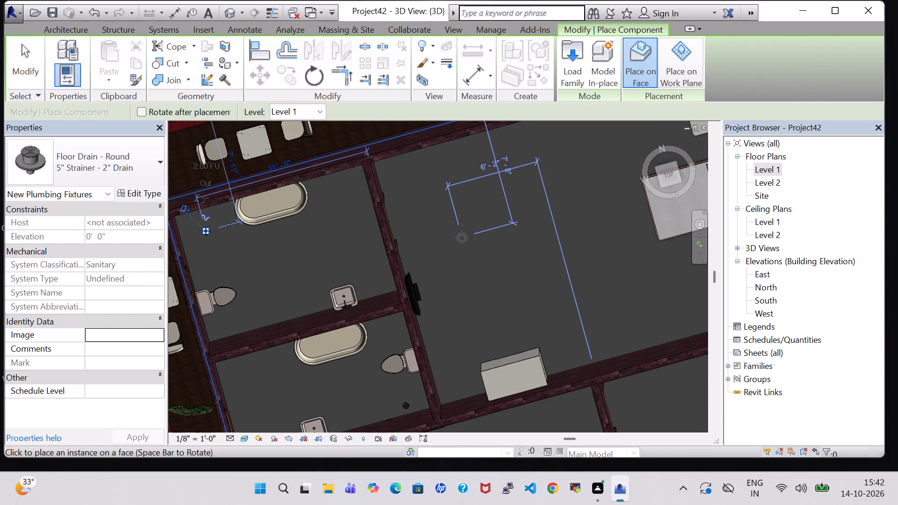
Place a round floor drain on the floor of the far A.Bathroom, between its toilet and bathtub.
scroll(462, 238, down, 1)
middle_drag(462, 238, 313, 252)
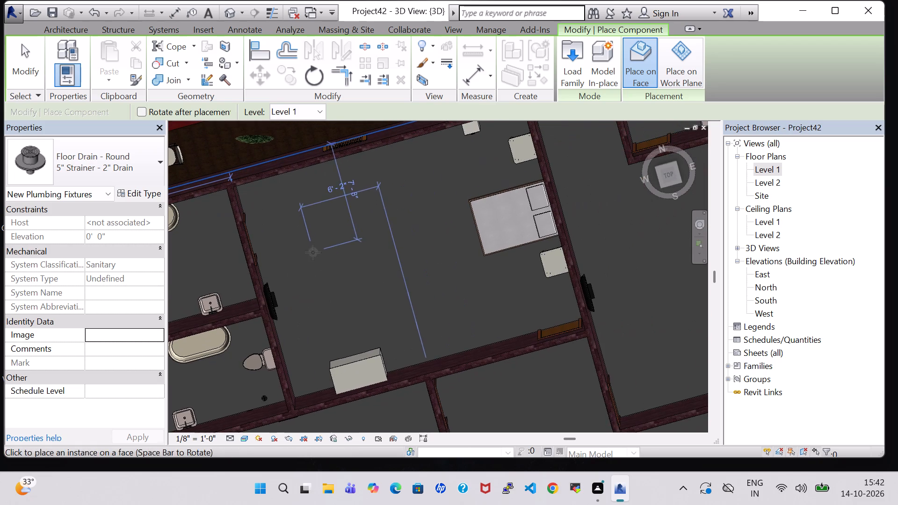
middle_drag(443, 243, 305, 359)
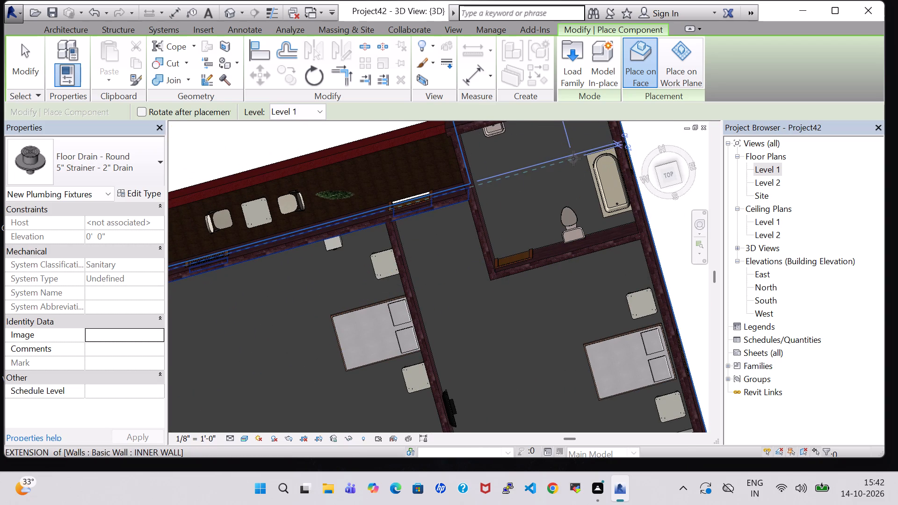
click(594, 223)
Place a round floor drain on the C.Toilet floor between the toilet and the outer wall, and end placement.
middle_drag(597, 309, 537, 226)
scroll(541, 226, down, 5)
middle_drag(501, 279, 449, 127)
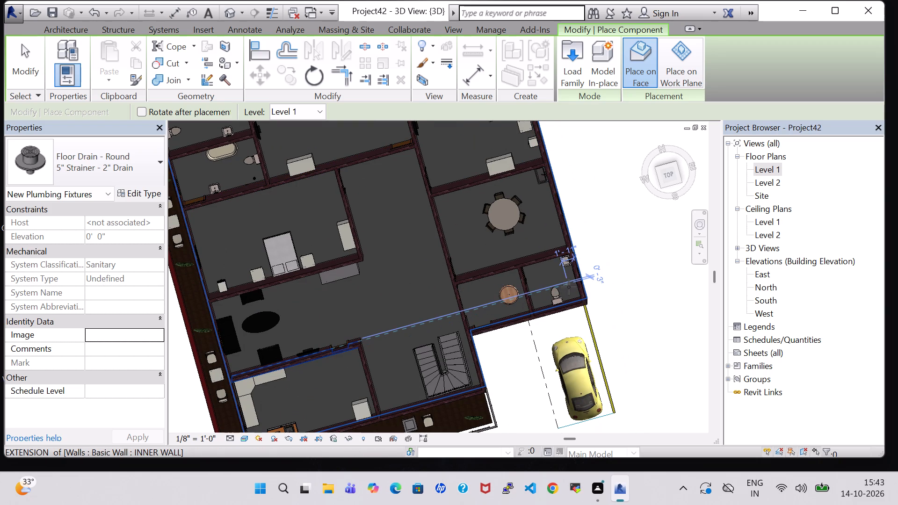
double_click(569, 287)
key(Escape)
key(Escape)
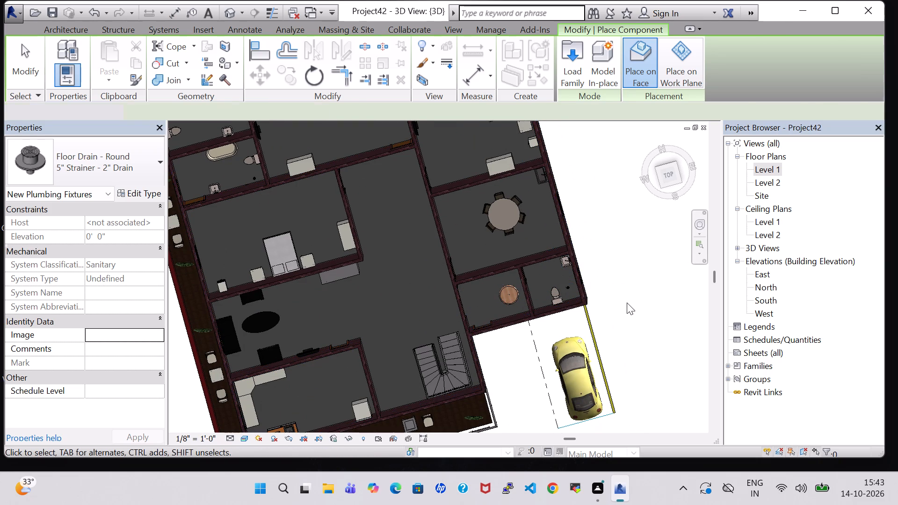
Inspect the C.Toilet floor drain up close, and examine the house, parking and Varandha from several 3D angles.
scroll(625, 301, up, 14)
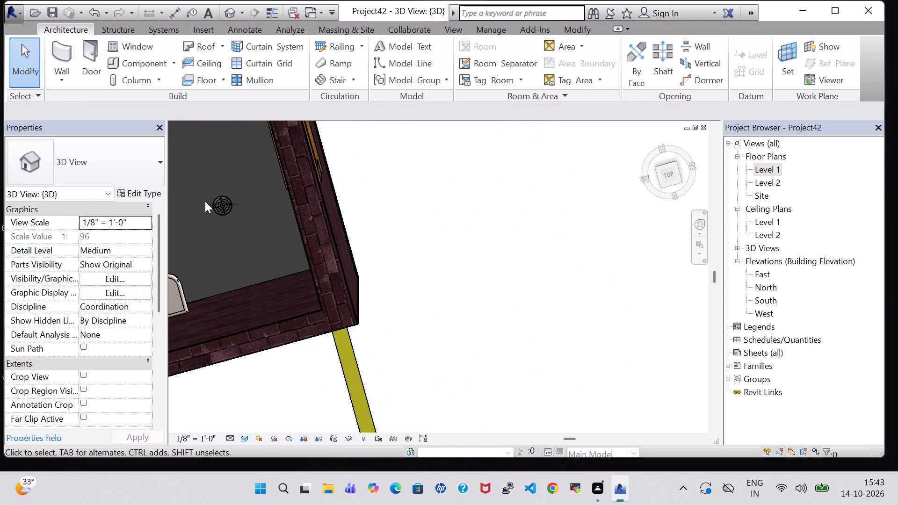
click(220, 205)
click(420, 229)
scroll(420, 229, down, 11)
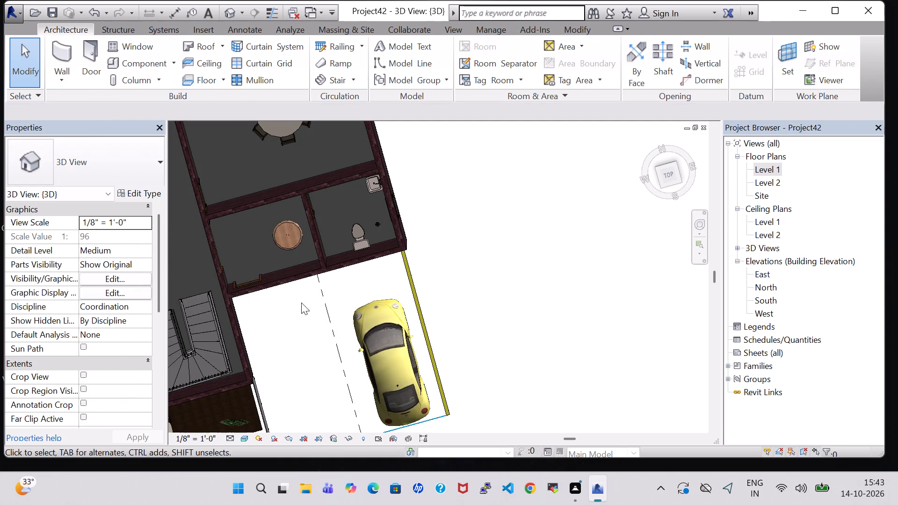
shift+middle_drag(262, 322, 267, 152)
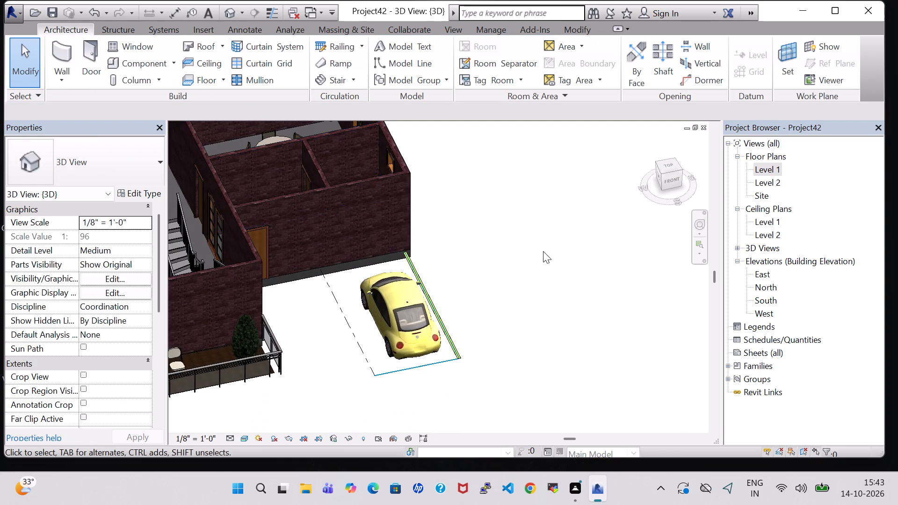
scroll(543, 252, down, 4)
shift+middle_drag(443, 353, 435, 257)
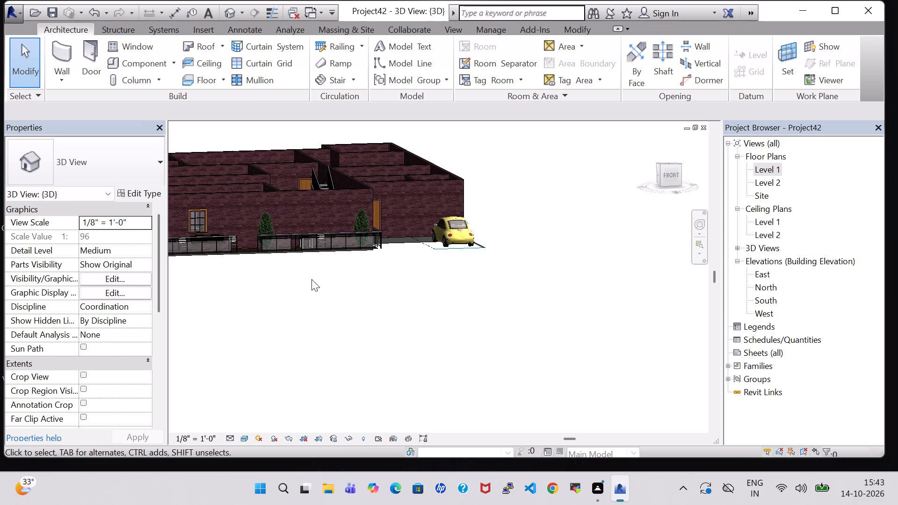
shift+middle_drag(311, 279, 267, 323)
middle_drag(275, 325, 315, 314)
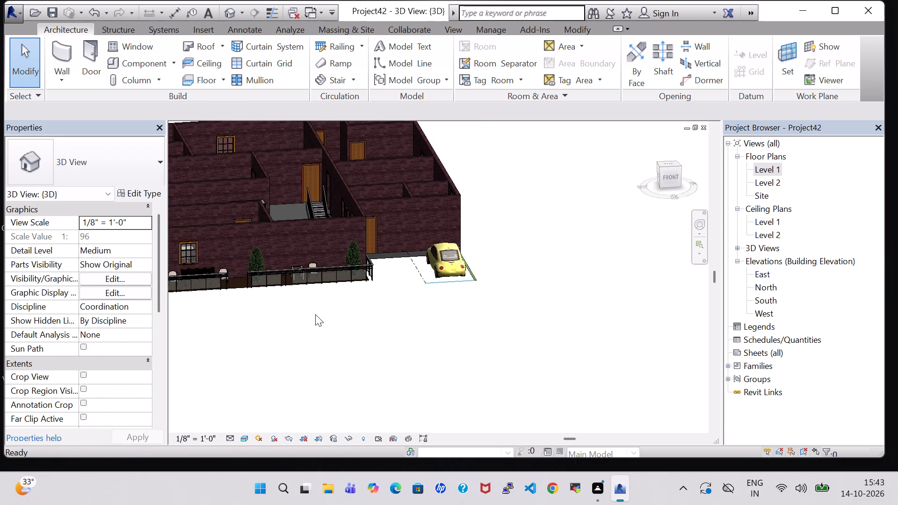
scroll(315, 314, down, 3)
shift+middle_drag(523, 238, 526, 346)
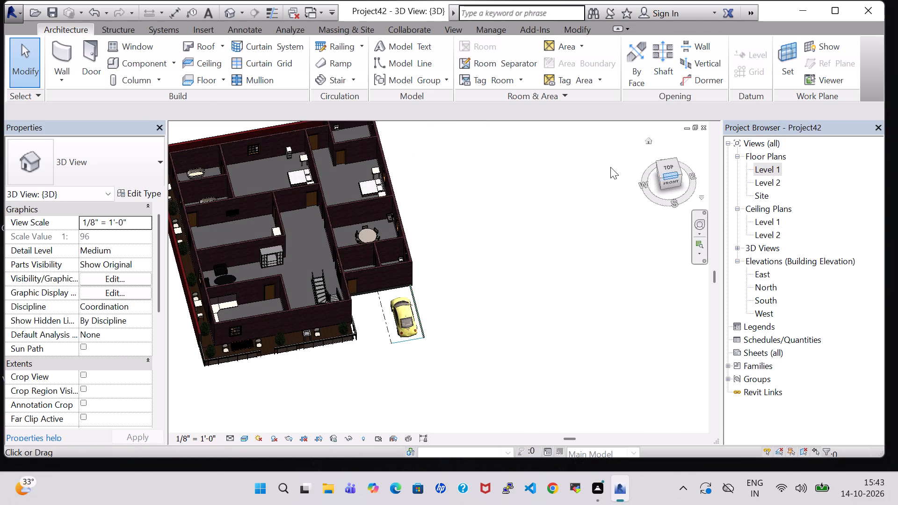
click(476, 219)
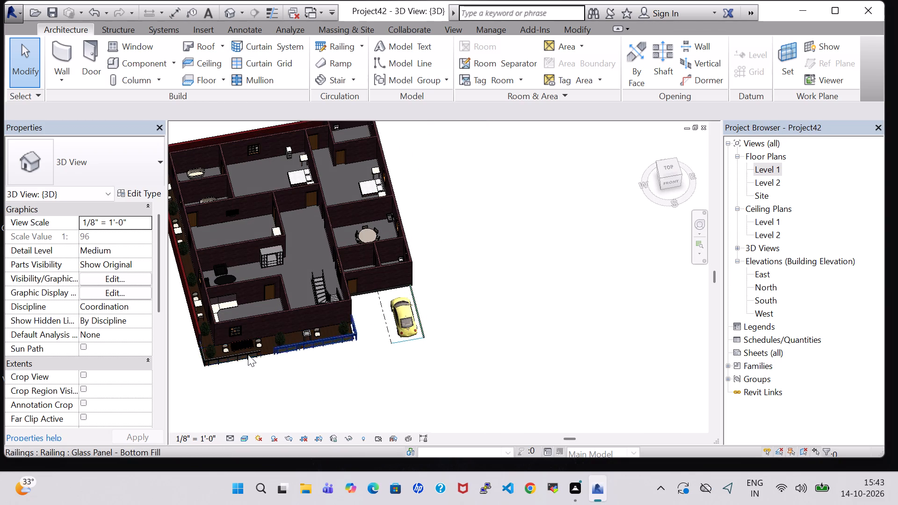
scroll(235, 354, up, 7)
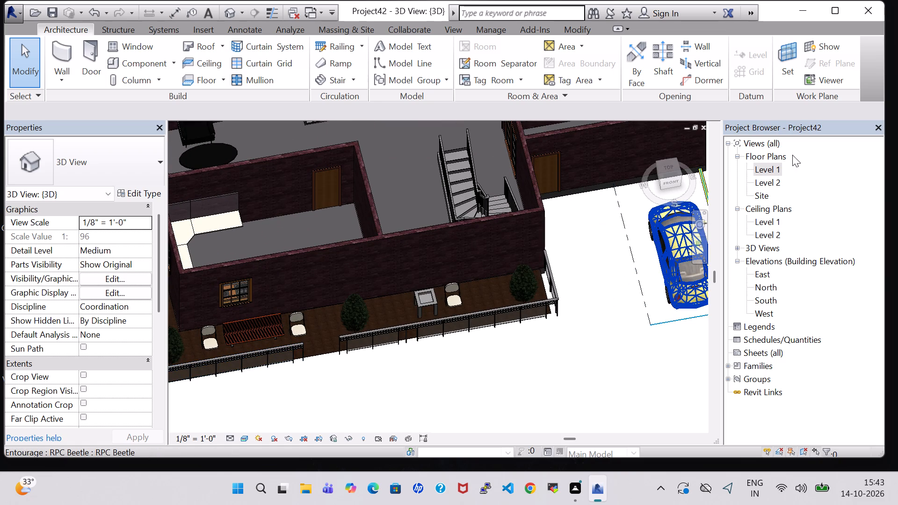
Open the Level 1 floor plan and examine the complete layout from the bathrooms down to the parking area.
double_click(770, 168)
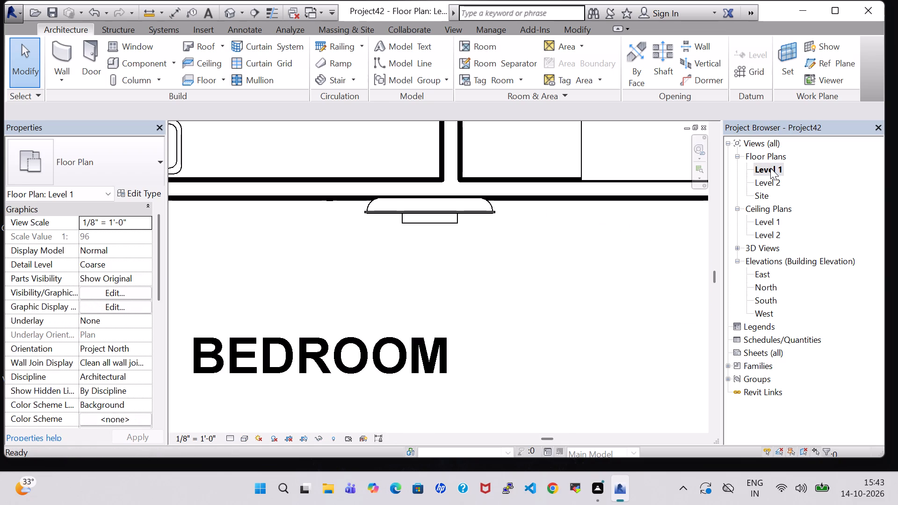
scroll(790, 155, down, 1)
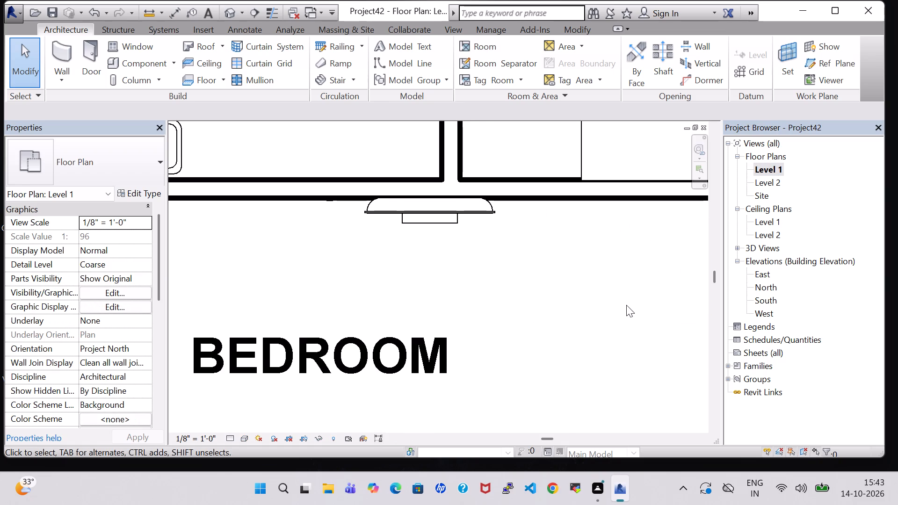
scroll(626, 305, down, 12)
middle_drag(627, 310, 542, 300)
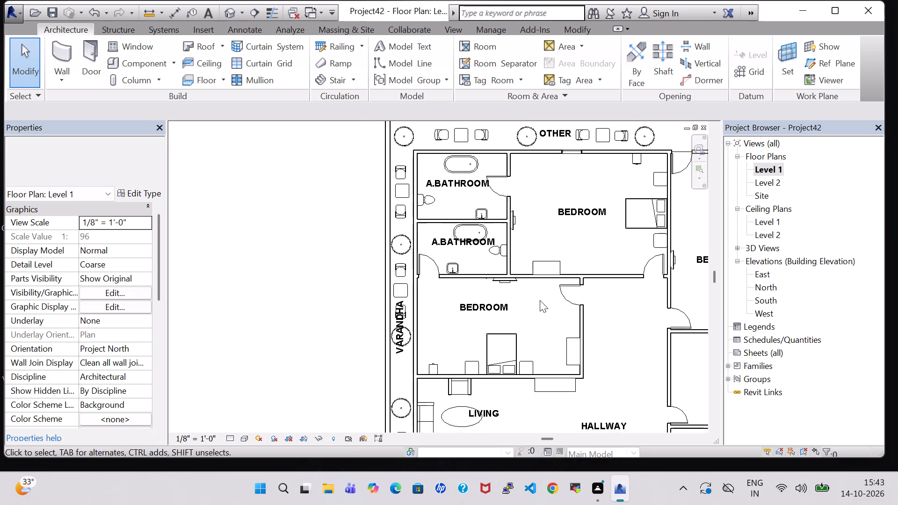
scroll(540, 300, down, 4)
middle_drag(604, 160, 509, 140)
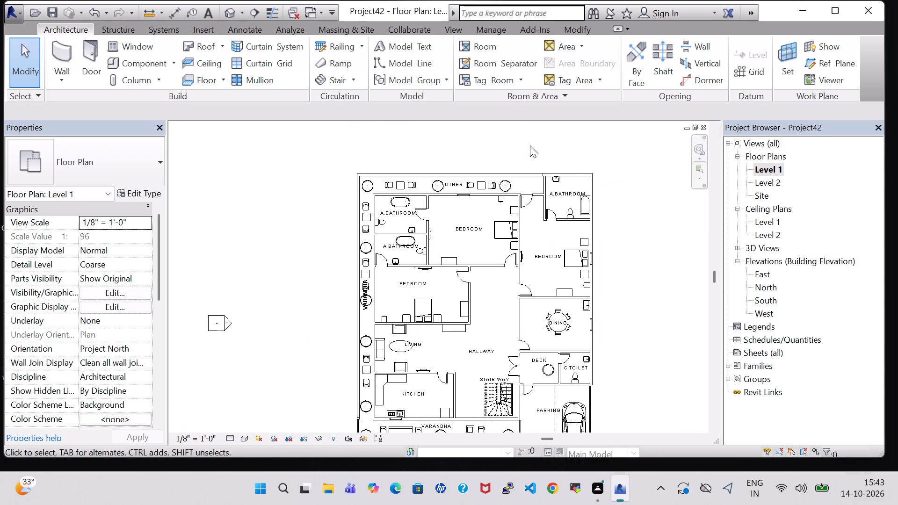
middle_drag(641, 269, 634, 238)
scroll(640, 250, down, 1)
scroll(640, 250, up, 1)
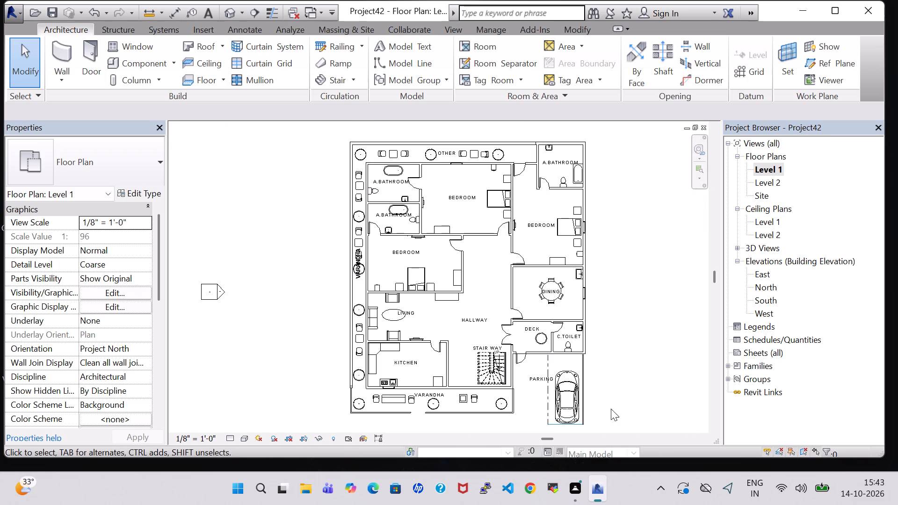
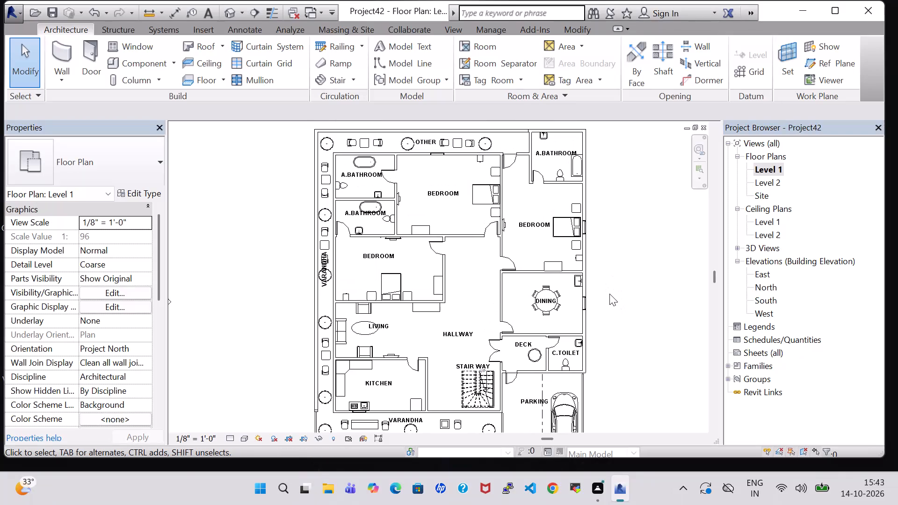
Nudge the car slightly toward the house within the parking space on the Level 1 plan.
scroll(611, 294, down, 2)
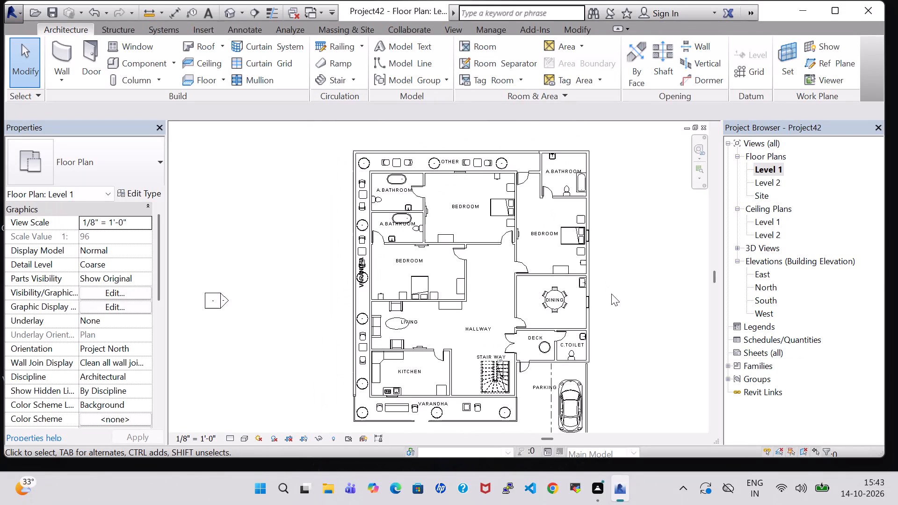
middle_drag(611, 294, 608, 274)
scroll(608, 271, up, 2)
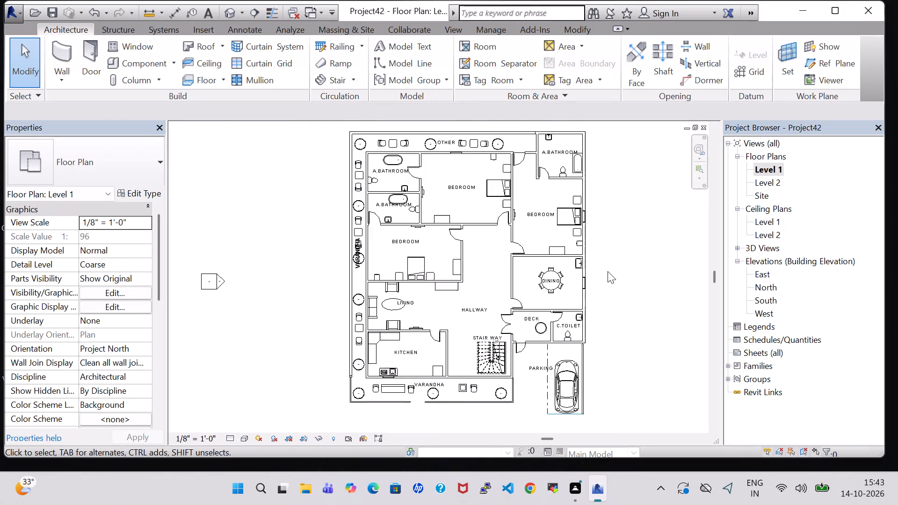
scroll(608, 271, up, 2)
click(536, 422)
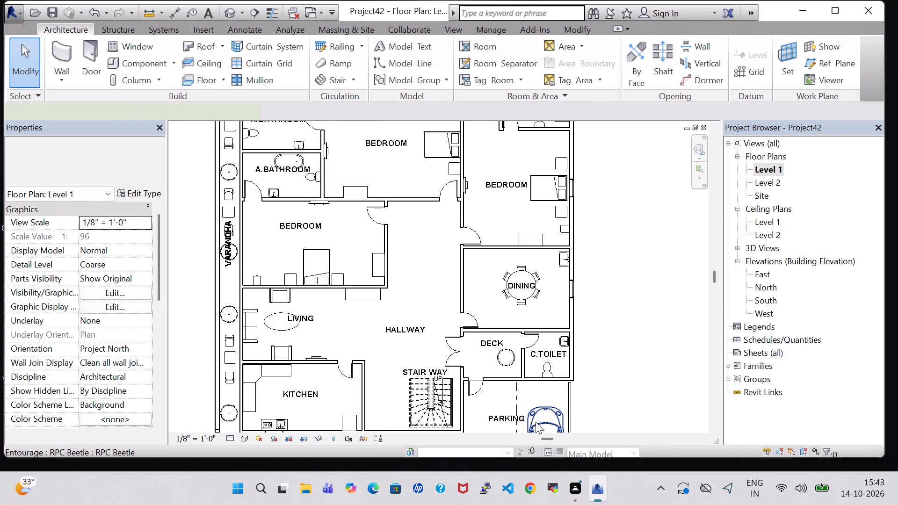
key(Up)
key(Up)
key(Up)
click(653, 305)
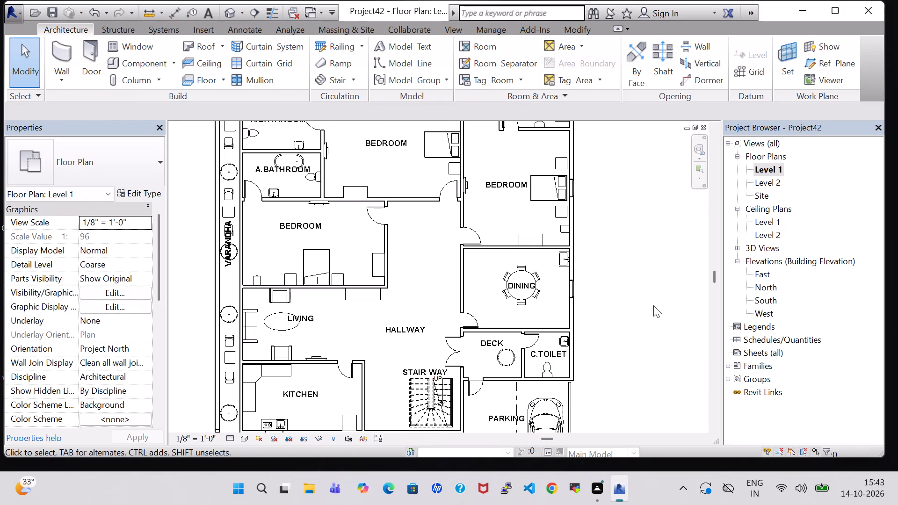
Examine the whole Level 1 layout, the bedrooms and hallway up close, and the house front with parking in 3D.
scroll(653, 305, up, 1)
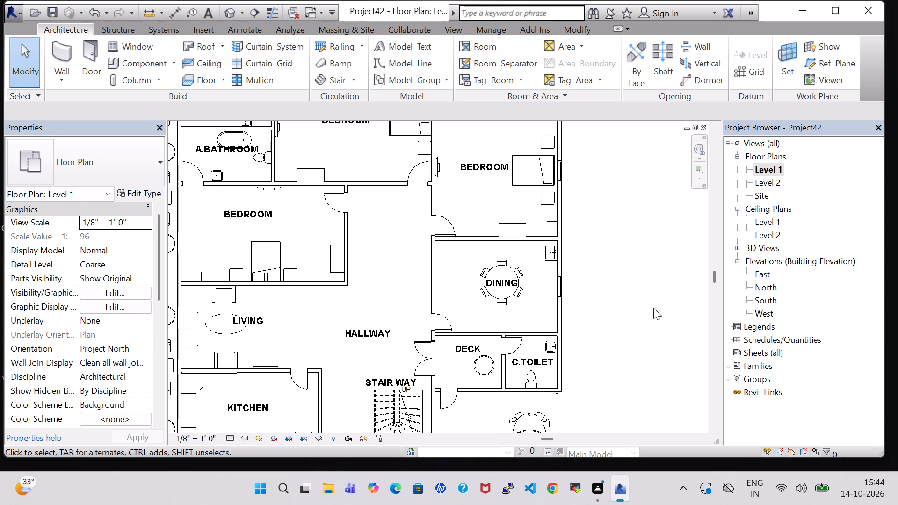
scroll(670, 268, down, 1)
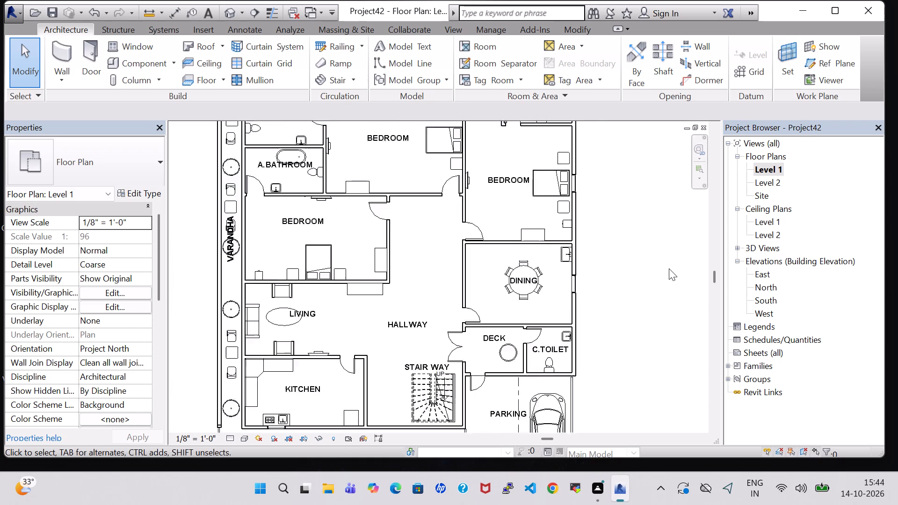
scroll(669, 268, down, 3)
middle_drag(638, 237, 636, 265)
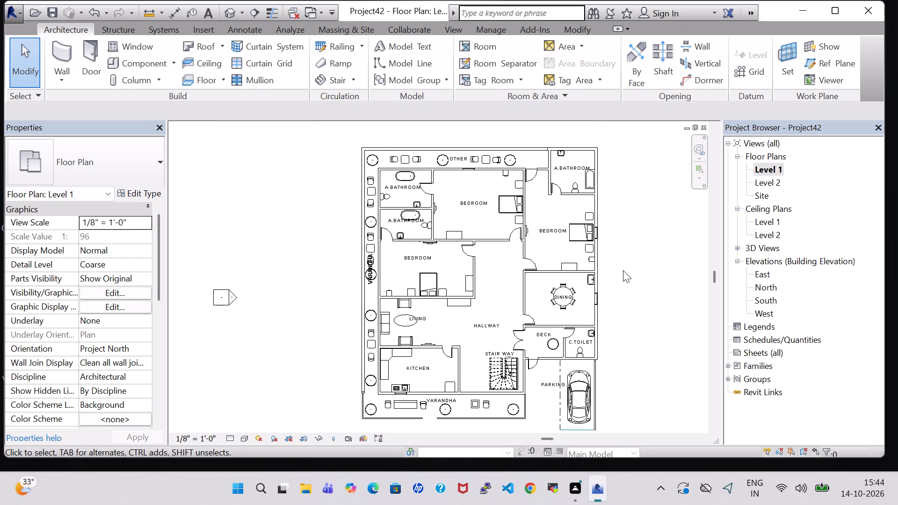
click(684, 265)
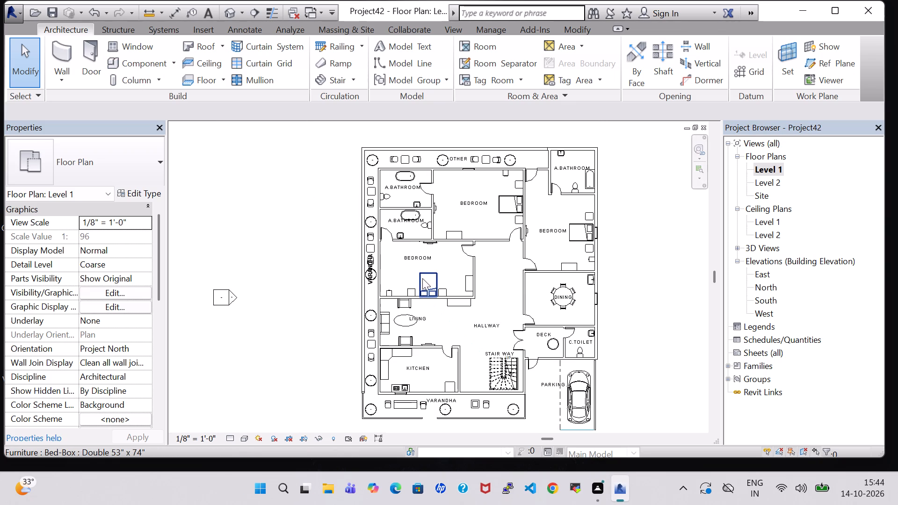
scroll(500, 304, up, 6)
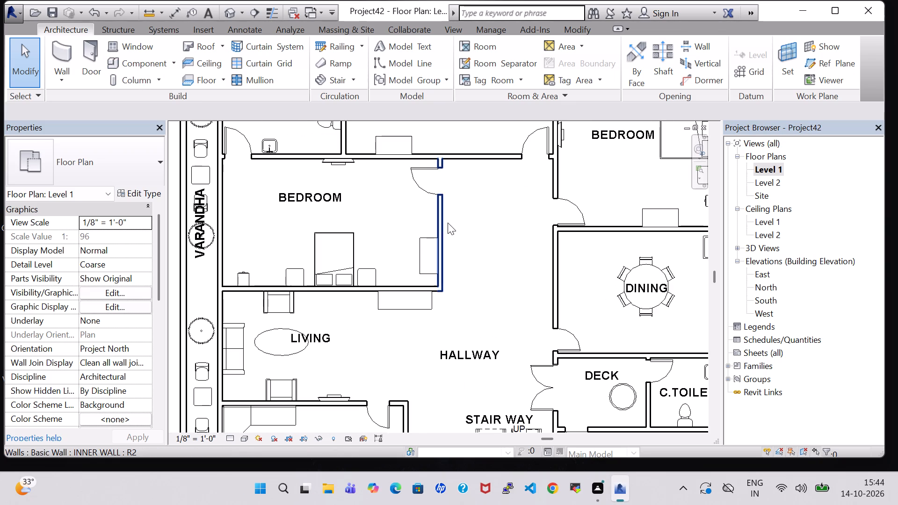
click(512, 245)
scroll(515, 249, down, 2)
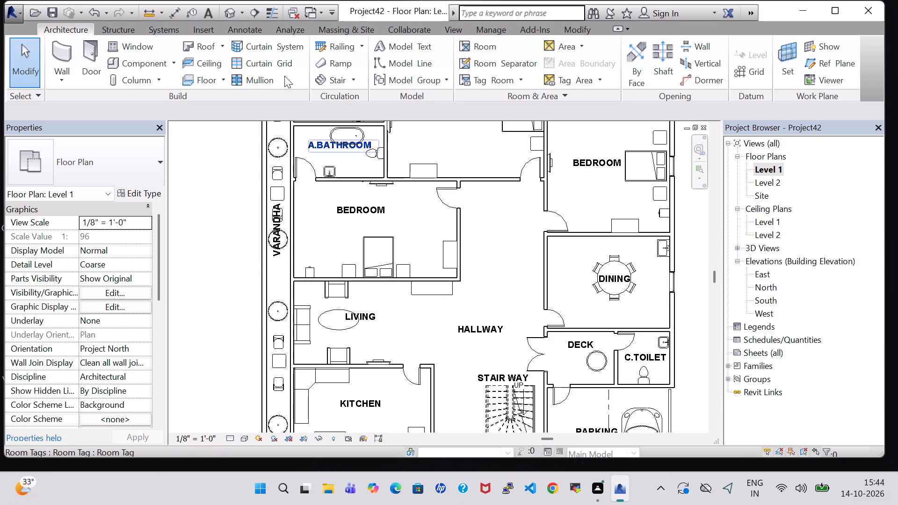
click(233, 5)
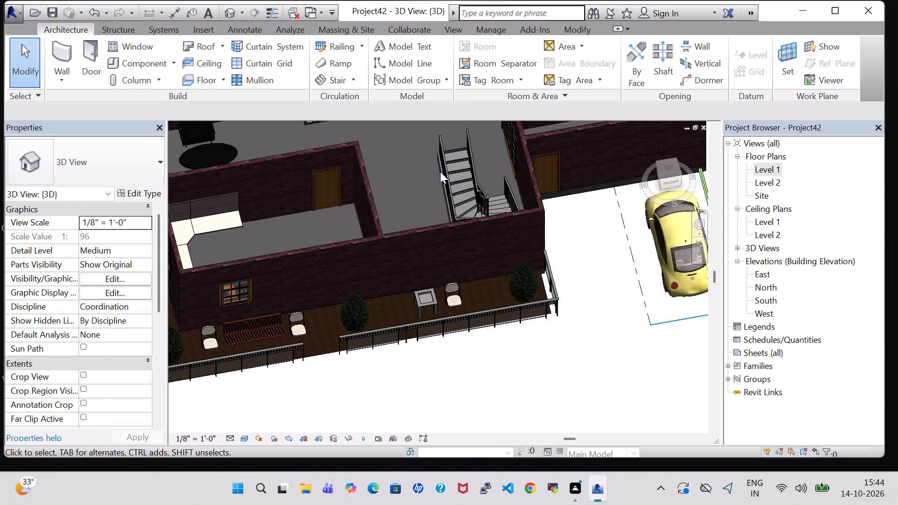
scroll(458, 187, down, 3)
scroll(573, 342, down, 1)
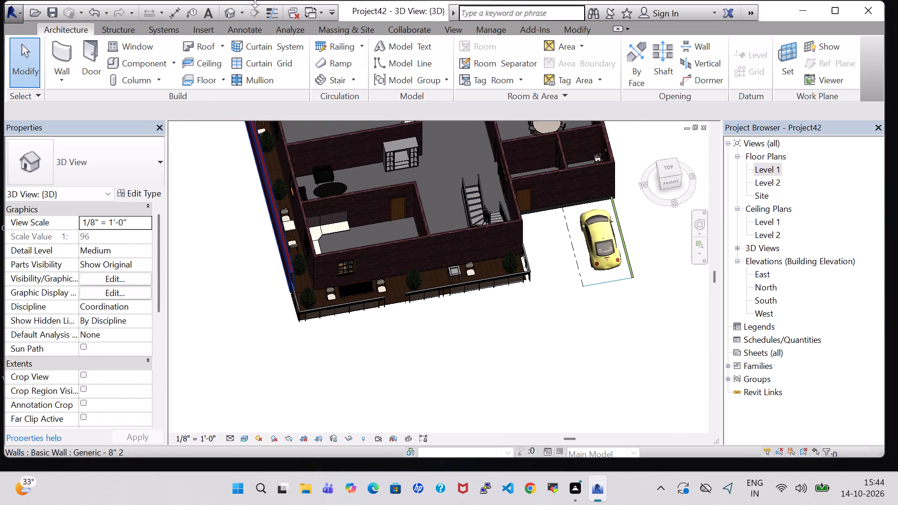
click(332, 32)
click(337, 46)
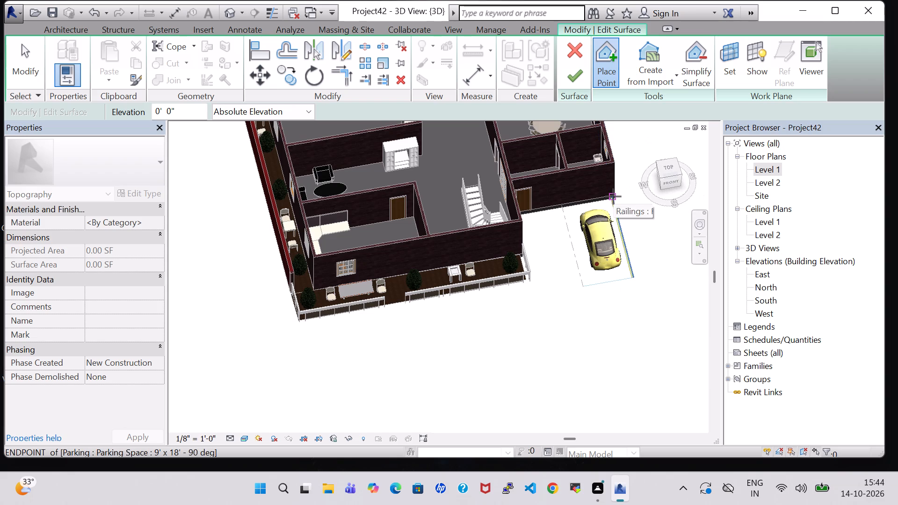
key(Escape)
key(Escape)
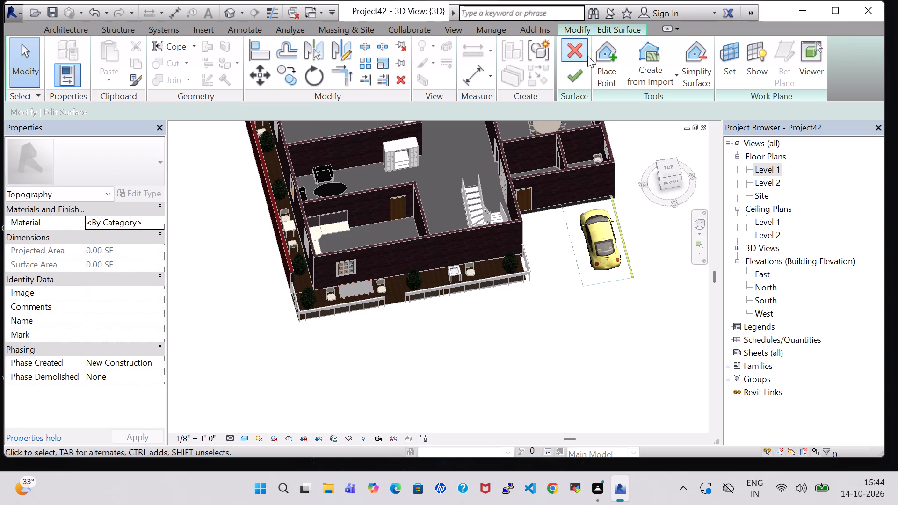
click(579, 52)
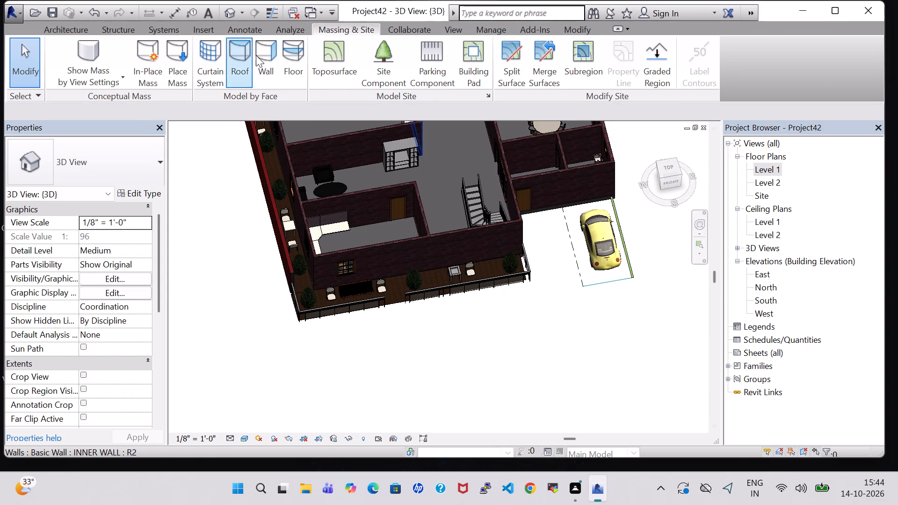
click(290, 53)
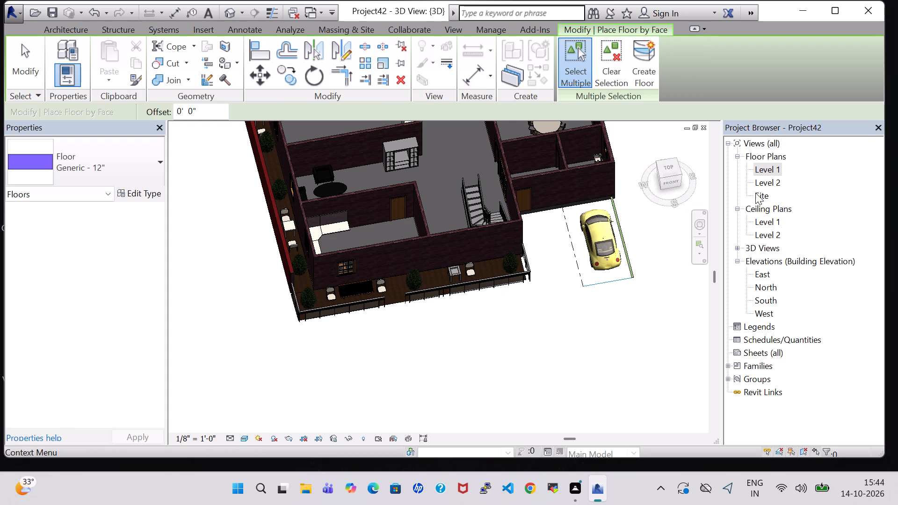
Open the Level 1 floor plan with the whole house in view.
double_click(775, 166)
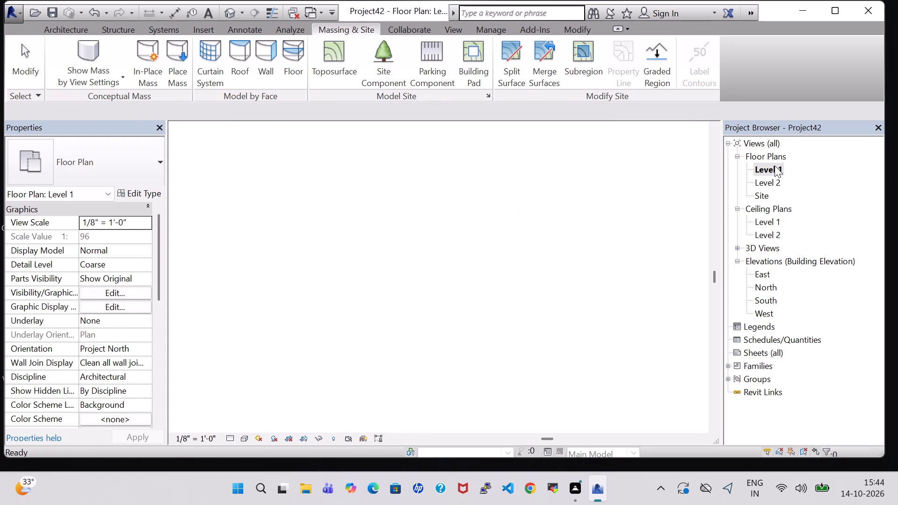
scroll(560, 177, down, 7)
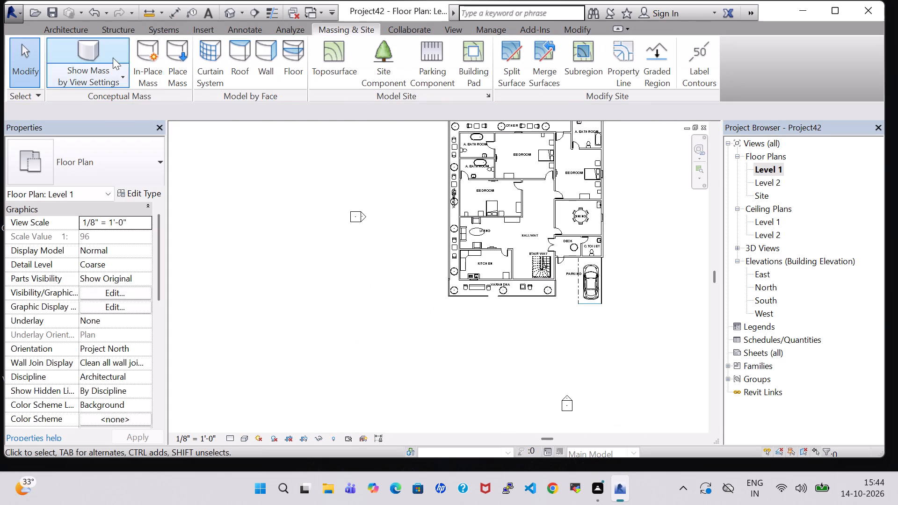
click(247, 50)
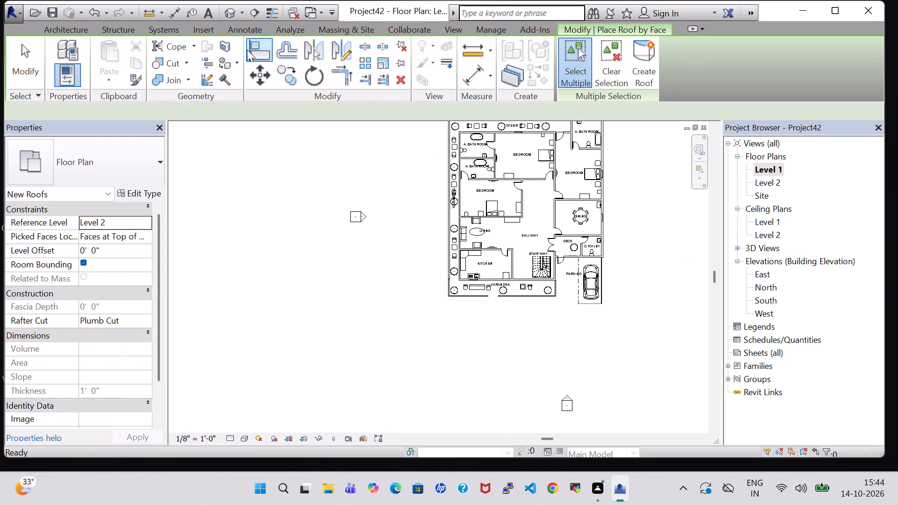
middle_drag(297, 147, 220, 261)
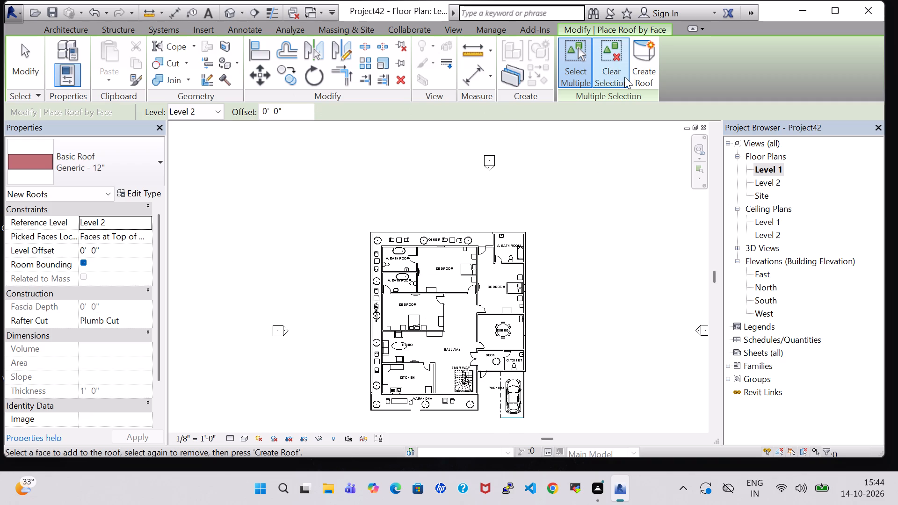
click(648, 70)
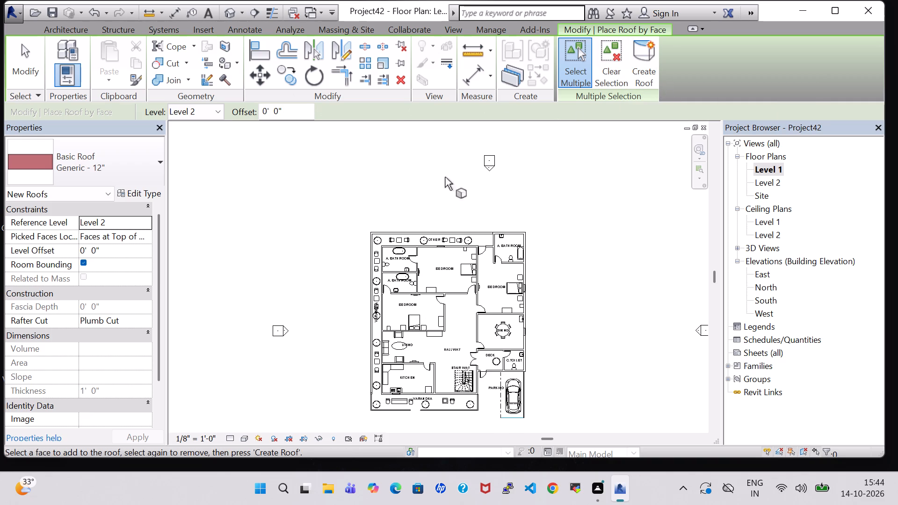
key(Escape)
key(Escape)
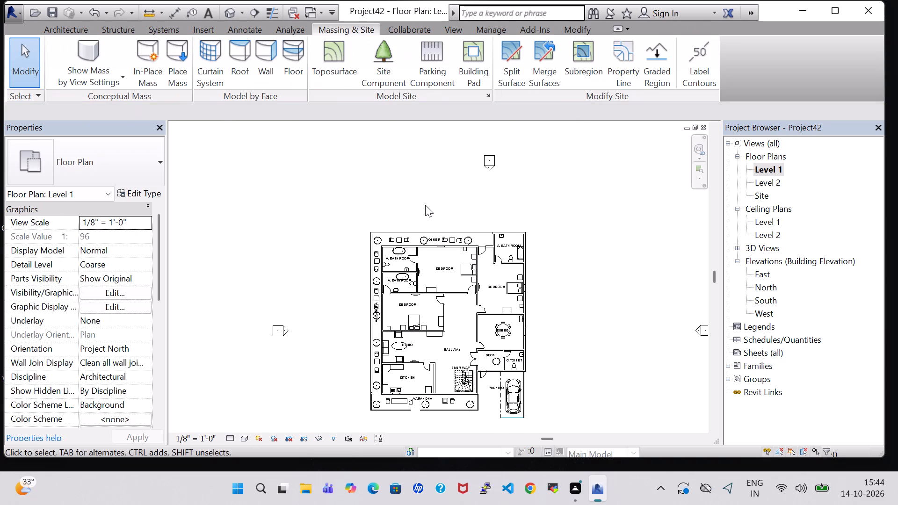
Start a footprint roof on Level 2 and draw a 43'-11" boundary line along the wall between the OTHER area and the bedroom.
click(57, 29)
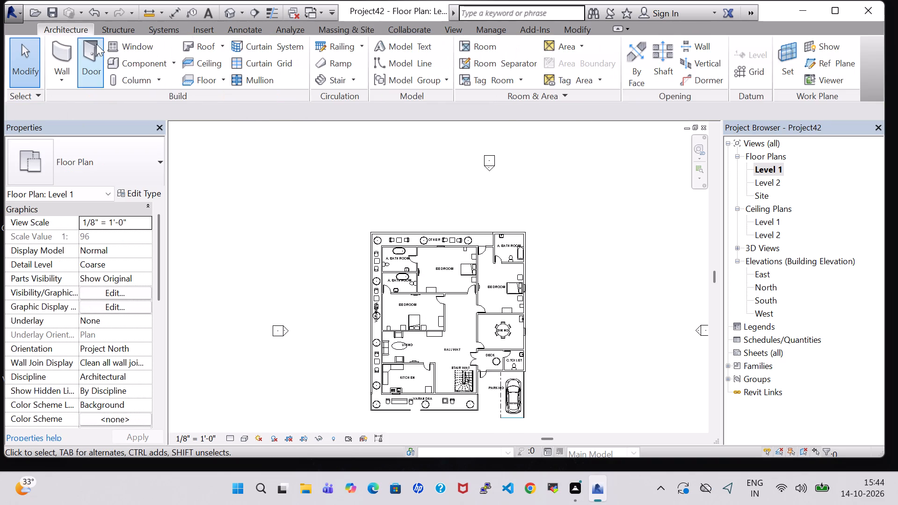
click(189, 50)
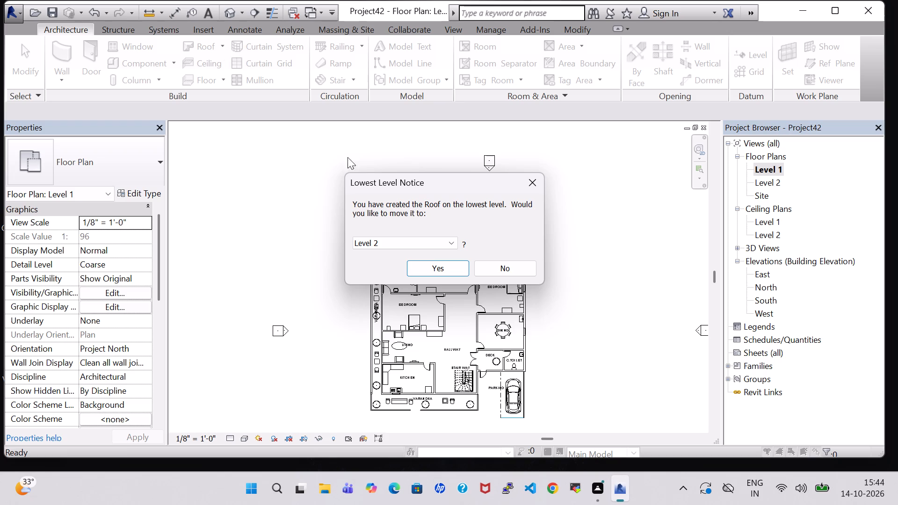
click(454, 266)
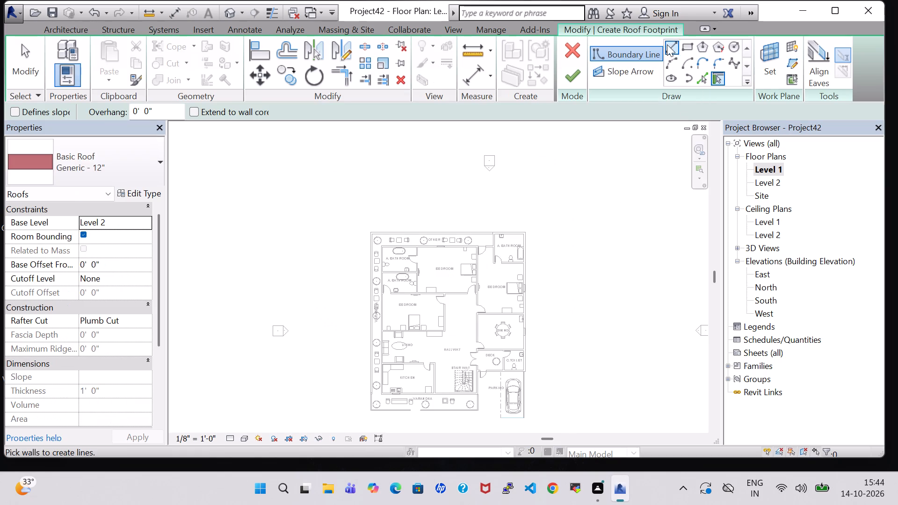
click(668, 43)
scroll(388, 187, up, 6)
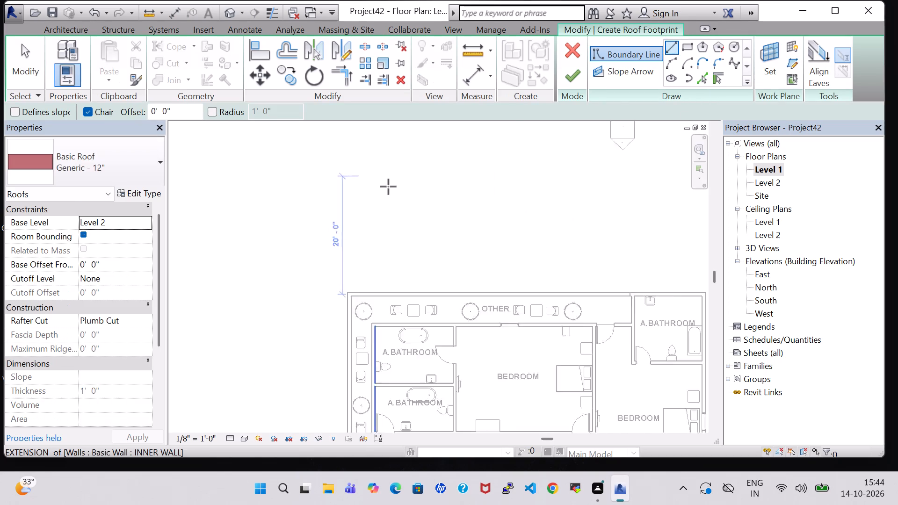
scroll(388, 187, up, 2)
scroll(366, 366, up, 2)
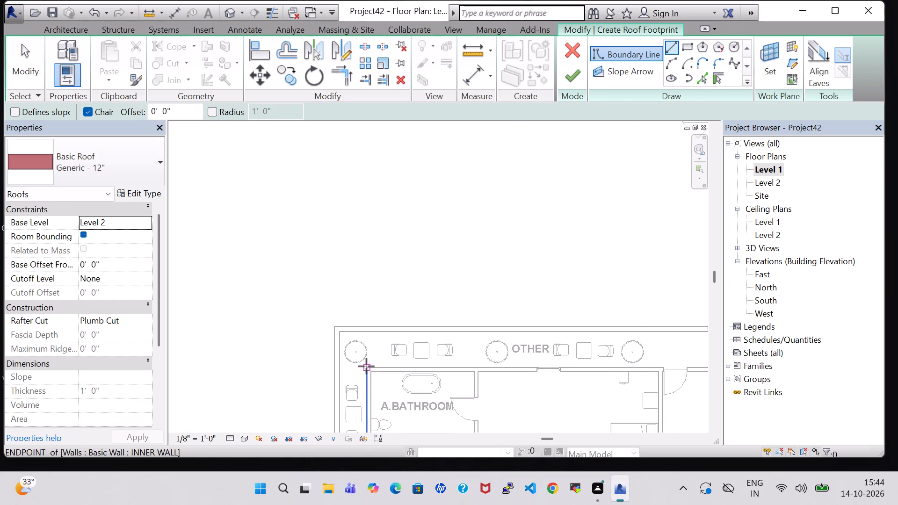
scroll(366, 366, up, 7)
click(369, 370)
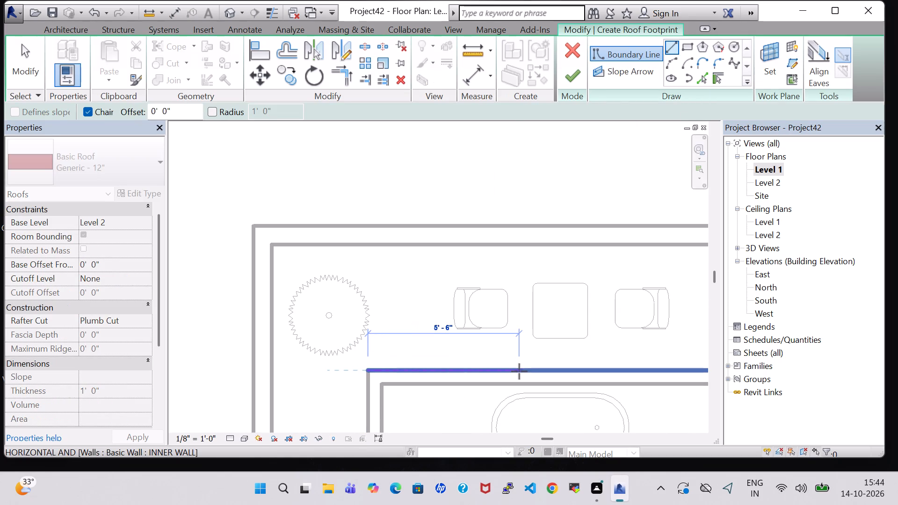
middle_drag(519, 371, 360, 349)
scroll(360, 349, down, 4)
middle_drag(360, 348, 295, 346)
middle_drag(565, 353, 259, 356)
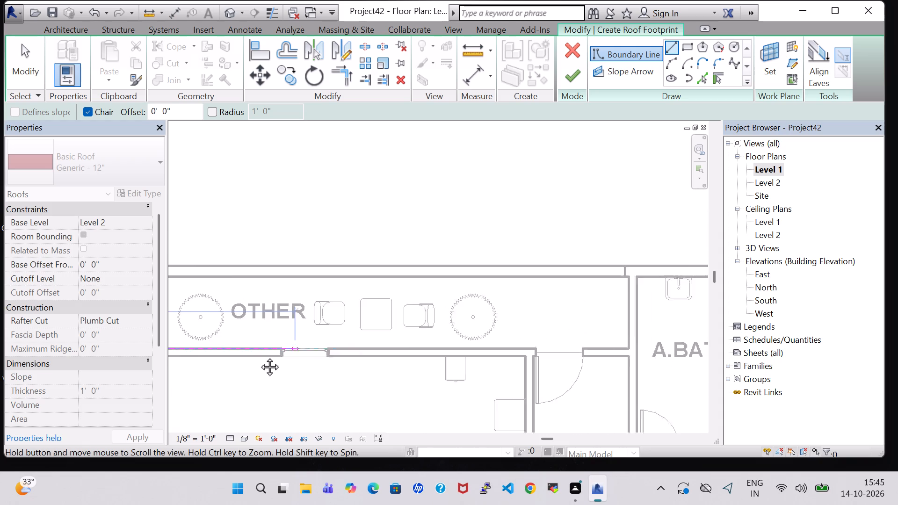
middle_drag(259, 356, 215, 358)
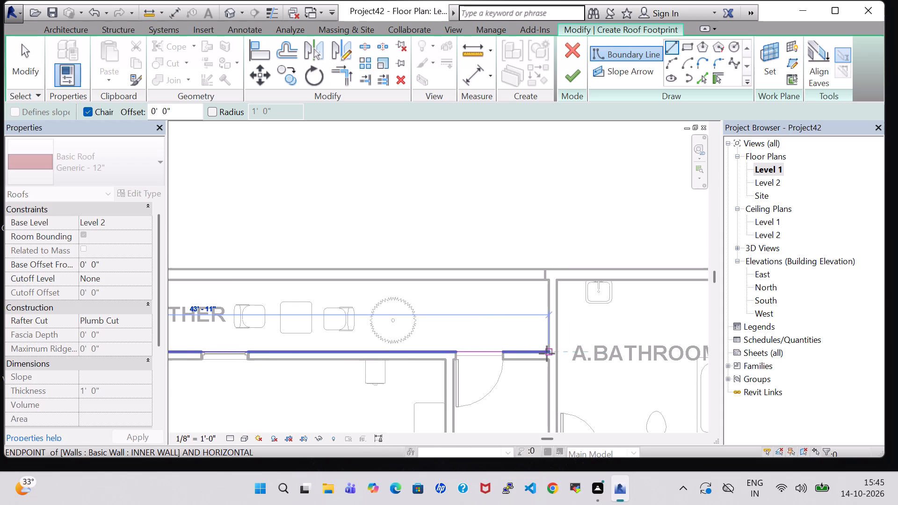
click(547, 353)
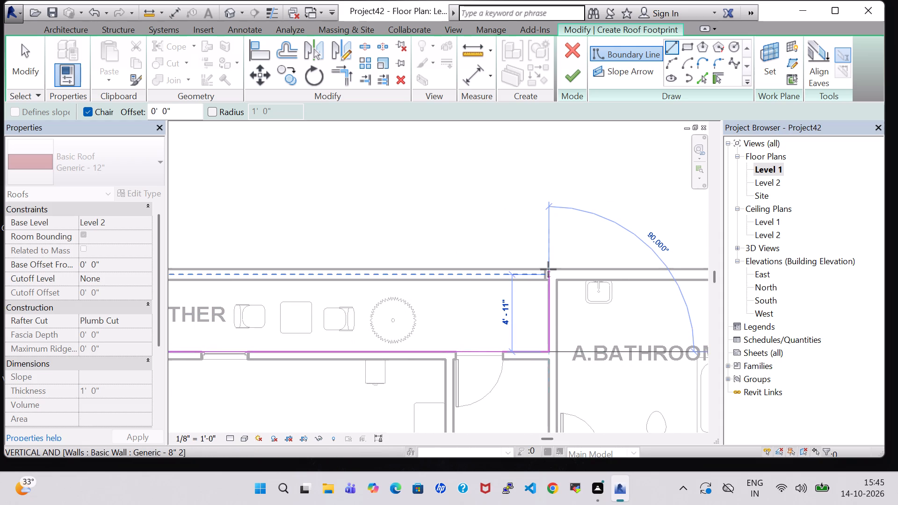
Continue the roof boundary to the OTHER area's outer wall line and 12'-7" along the far A.Bathroom to the house's outer corner.
click(548, 266)
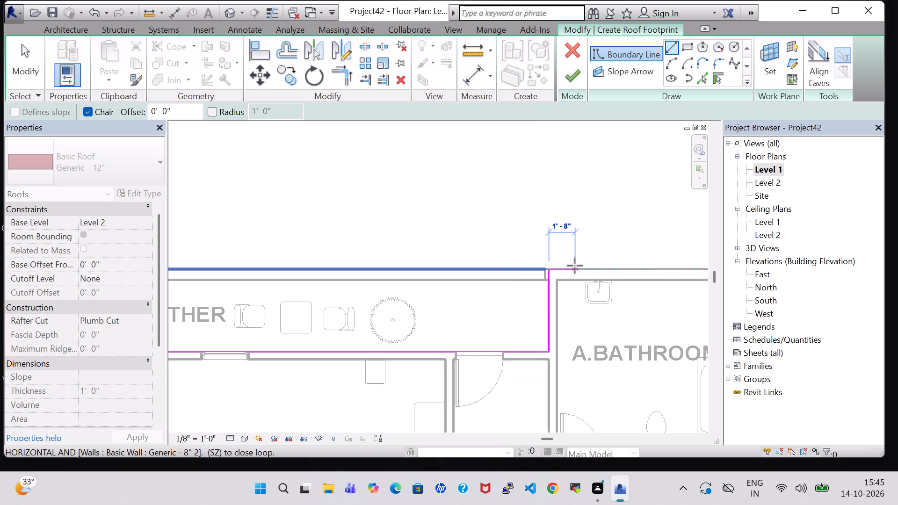
middle_drag(587, 266, 201, 250)
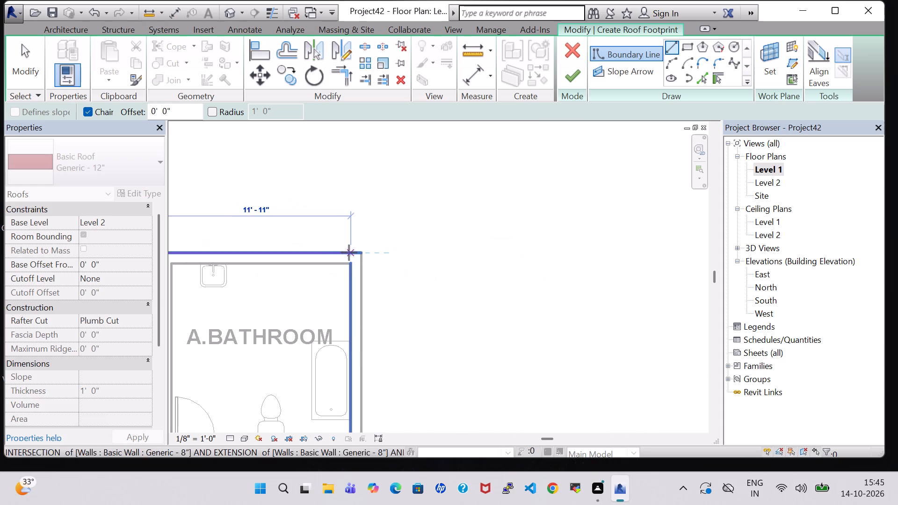
click(359, 254)
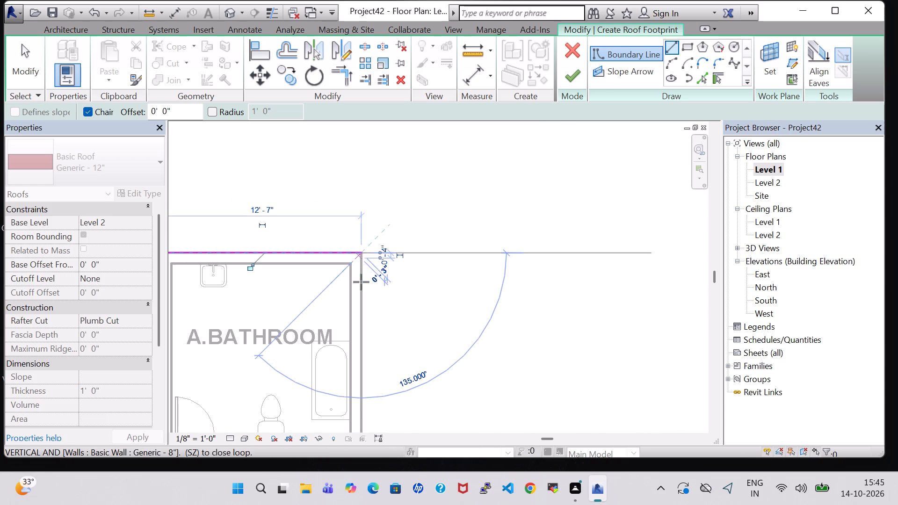
Continue the roof boundary along the bedroom and dining outer wall to the C.Toilet corner, and 19'-0" along the C.Toilet and deck wall.
middle_drag(361, 364, 366, 168)
scroll(361, 364, up, 1)
scroll(373, 228, down, 2)
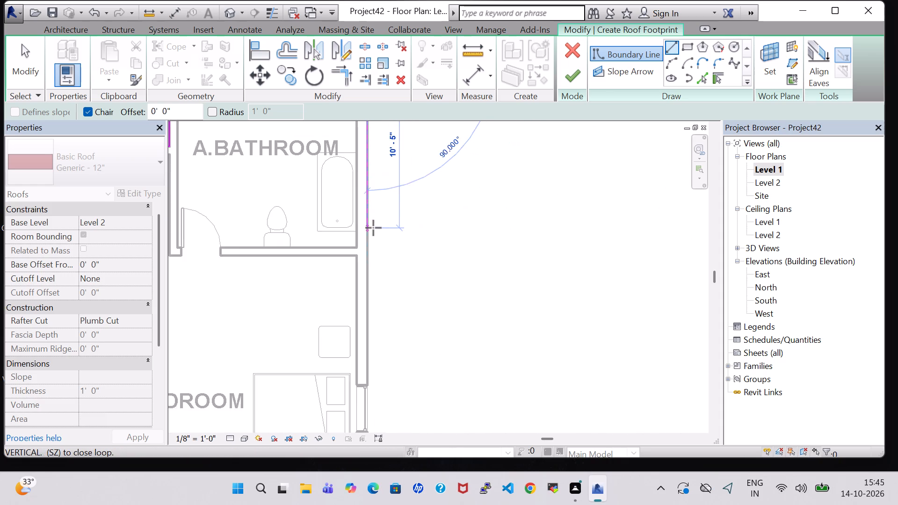
scroll(373, 228, down, 1)
middle_drag(368, 351, 378, 179)
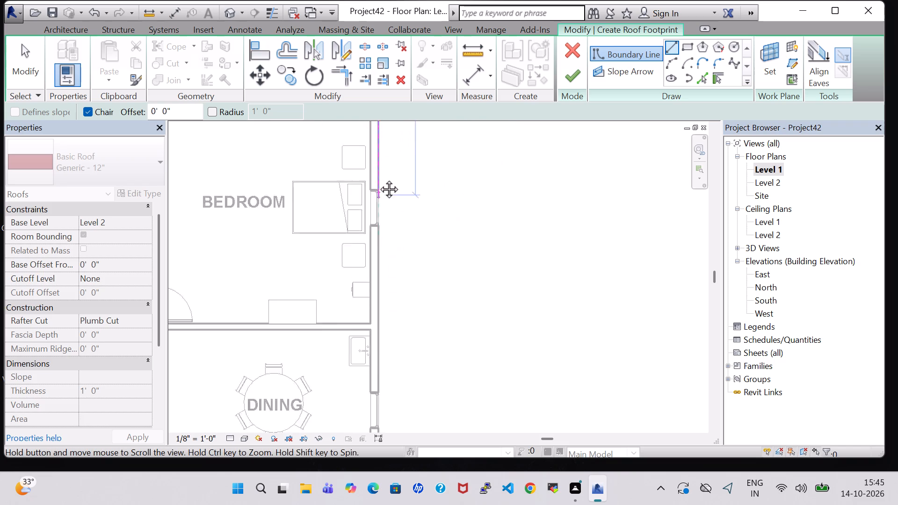
middle_drag(378, 179, 384, 131)
middle_drag(382, 423, 412, 384)
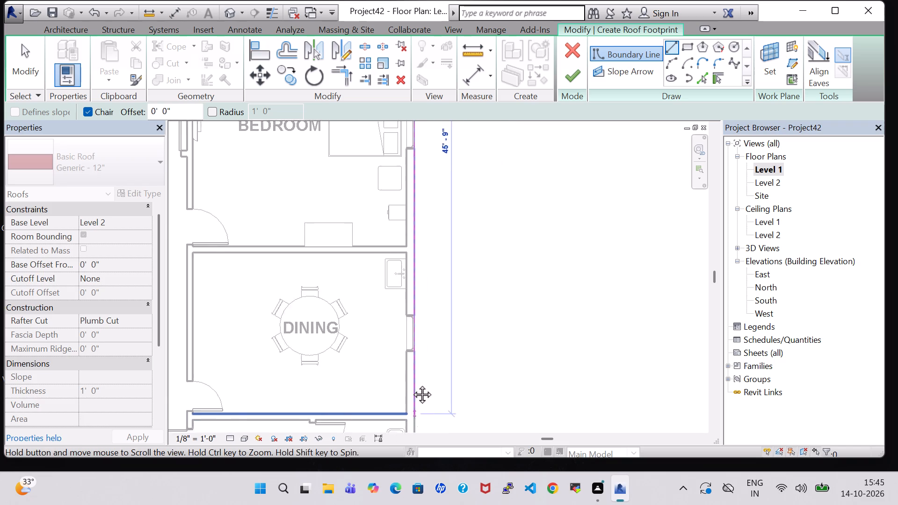
middle_drag(412, 384, 387, 232)
click(389, 342)
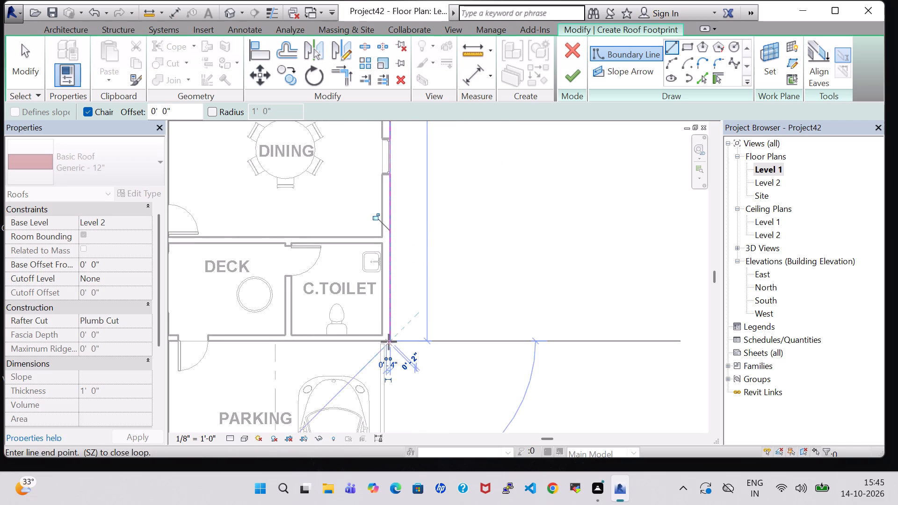
middle_drag(212, 346, 507, 349)
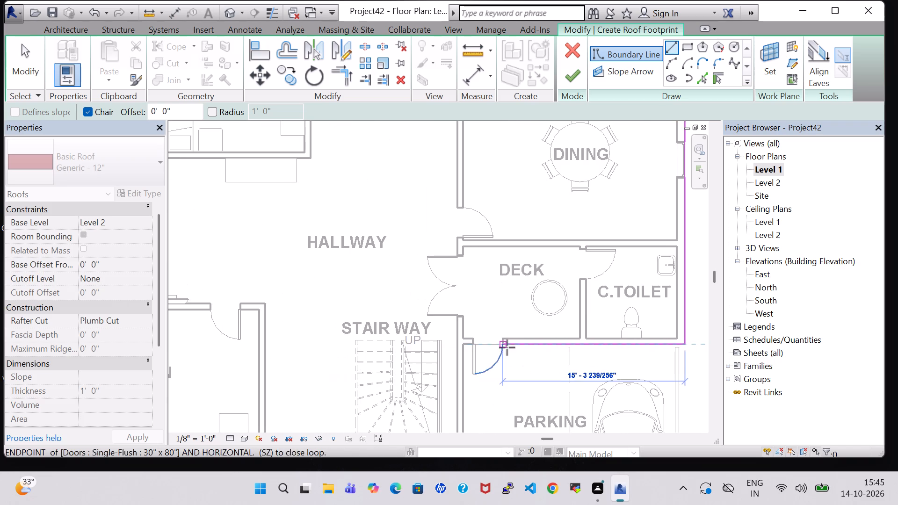
click(459, 345)
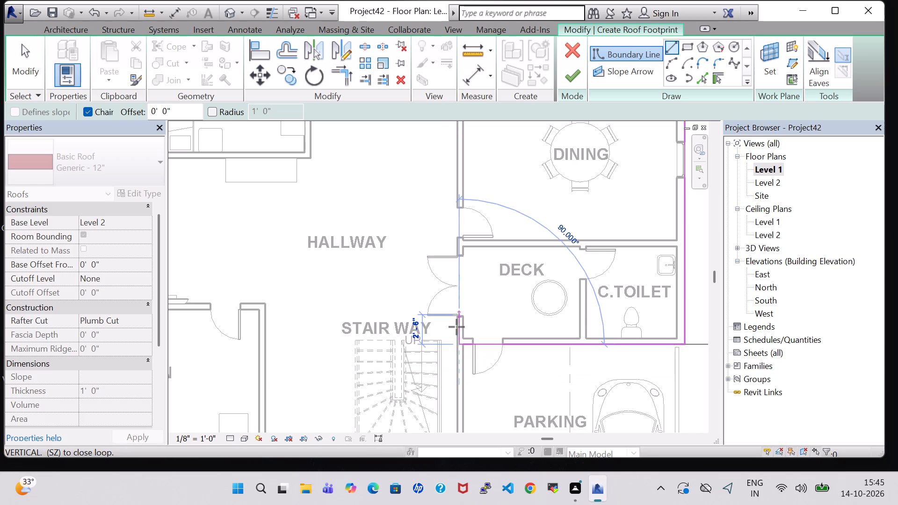
Restart the boundary line and draw a short segment about 3" long at the deck corner beside the stairway wall.
middle_drag(454, 380, 449, 264)
middle_drag(447, 236, 447, 226)
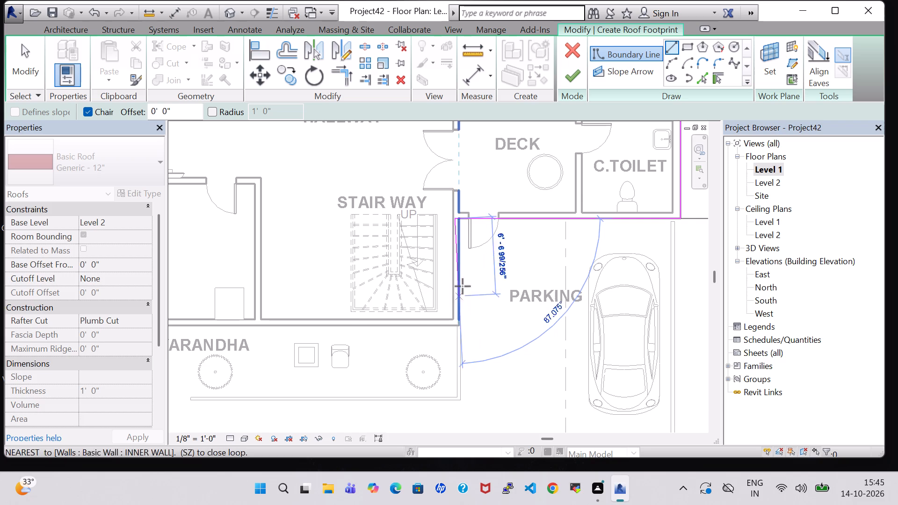
key(Escape)
click(456, 218)
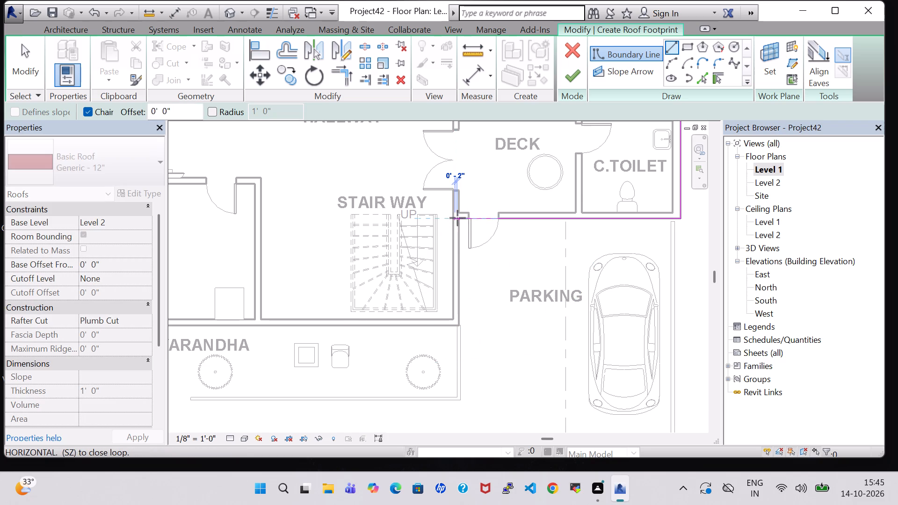
click(458, 218)
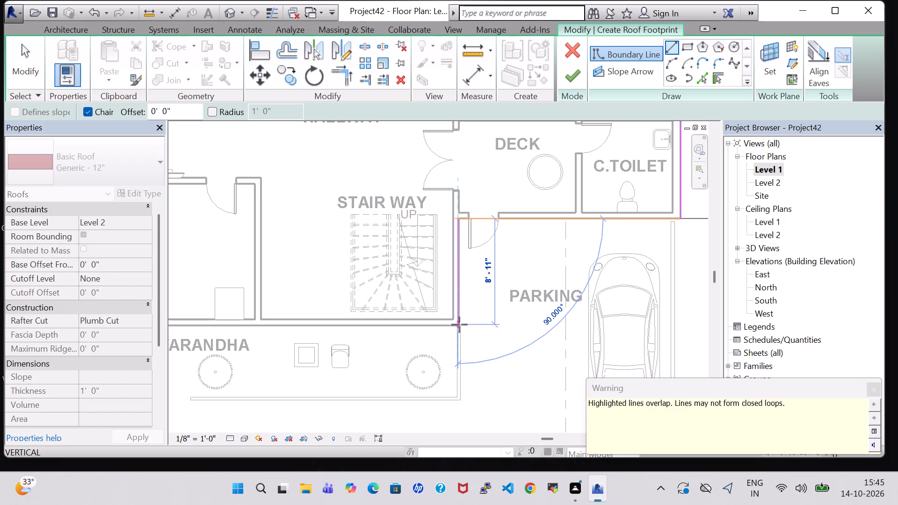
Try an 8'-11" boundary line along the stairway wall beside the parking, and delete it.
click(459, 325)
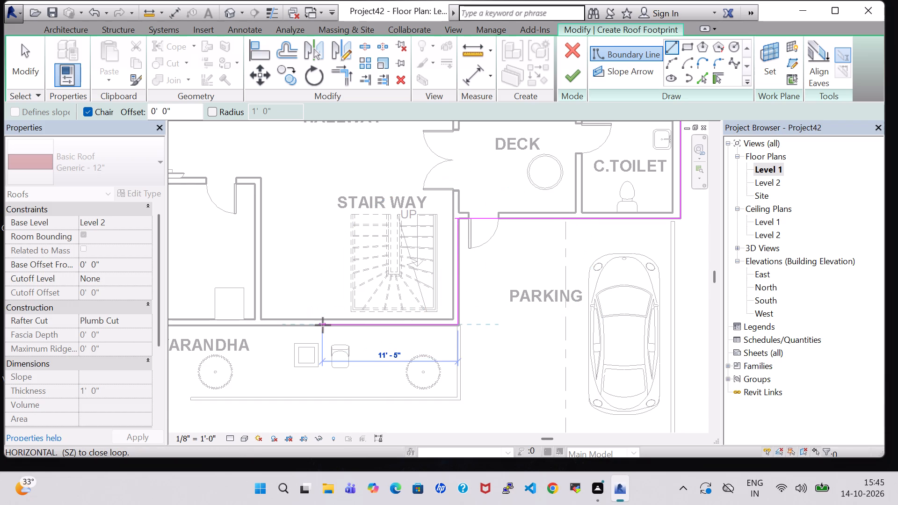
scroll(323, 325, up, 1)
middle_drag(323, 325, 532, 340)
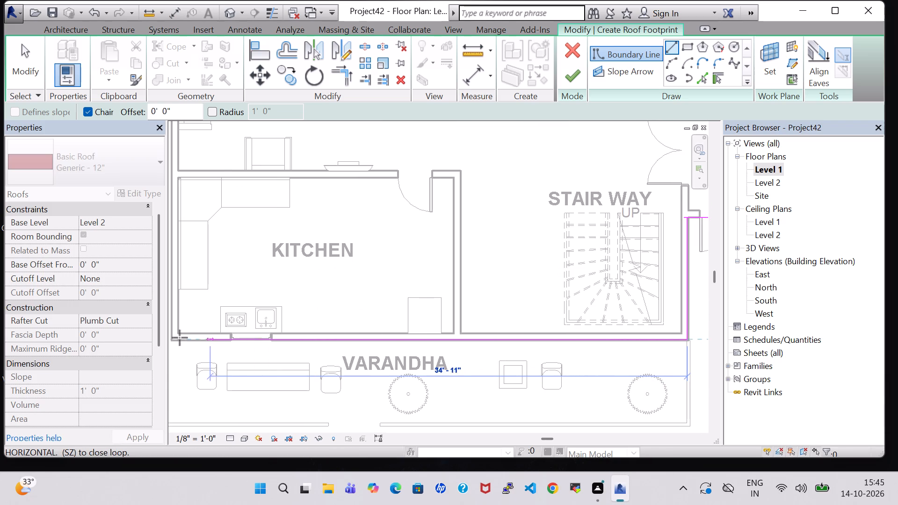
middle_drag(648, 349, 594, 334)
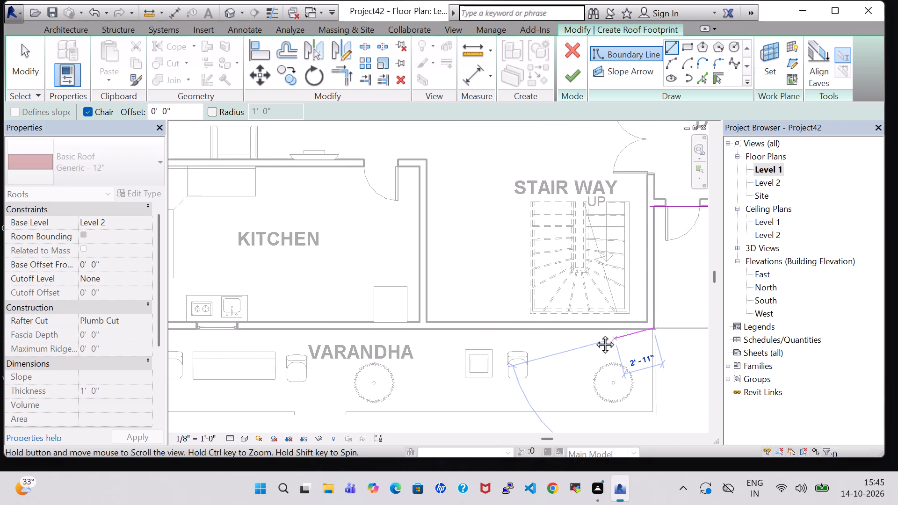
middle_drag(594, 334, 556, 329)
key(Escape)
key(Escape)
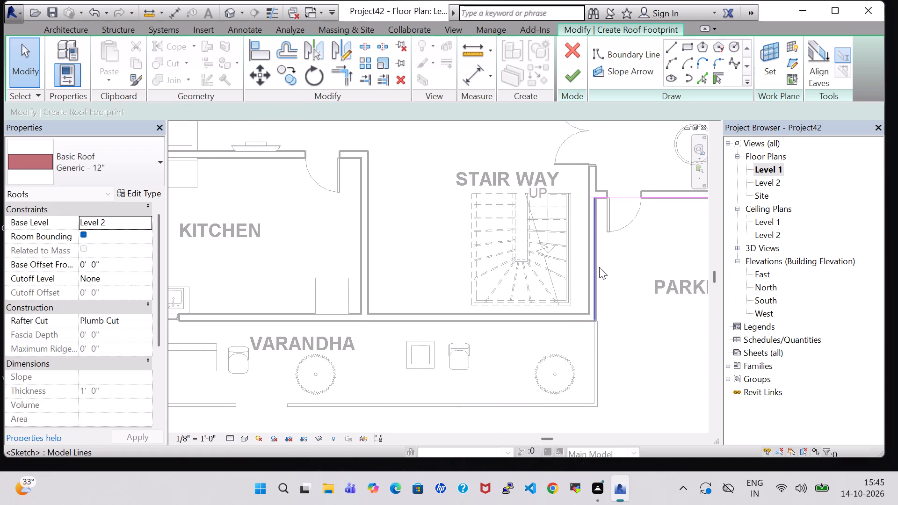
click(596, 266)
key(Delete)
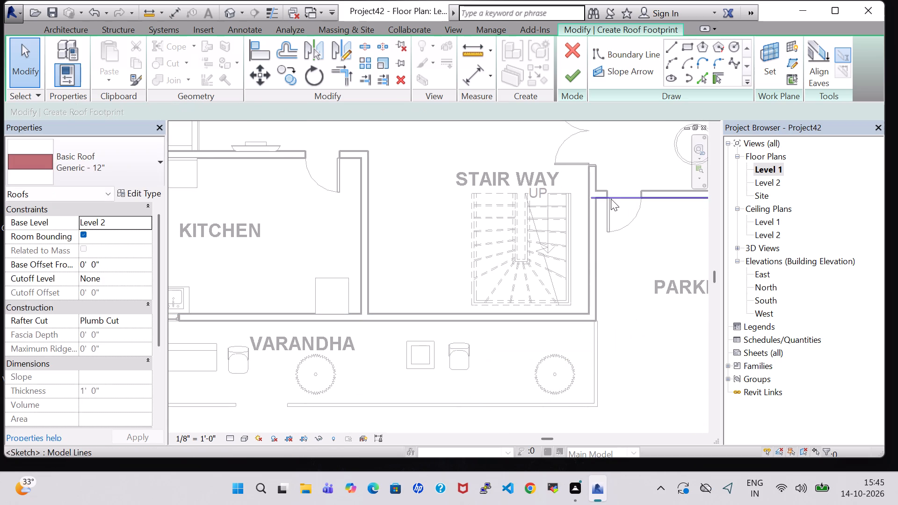
Shift the short boundary segment at the deck corner slightly toward the parking, in line with the stairway wall's outer face.
click(594, 198)
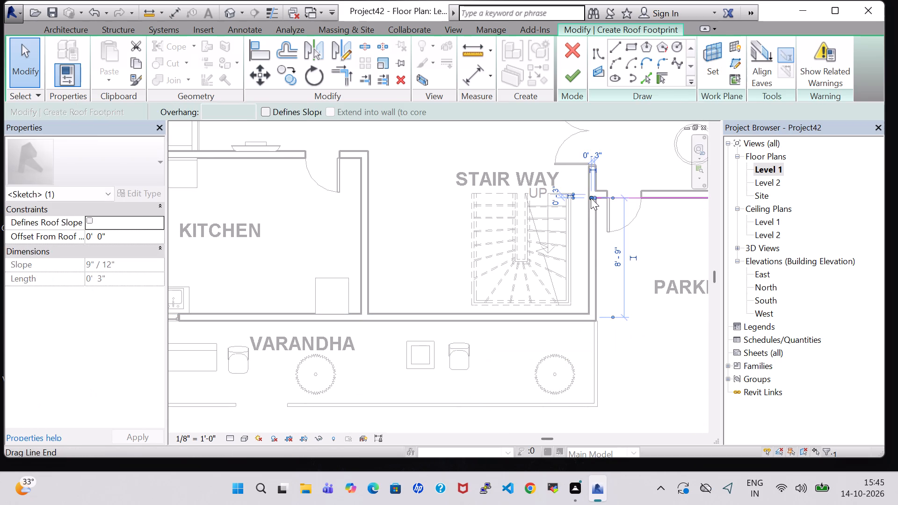
drag(591, 198, 596, 198)
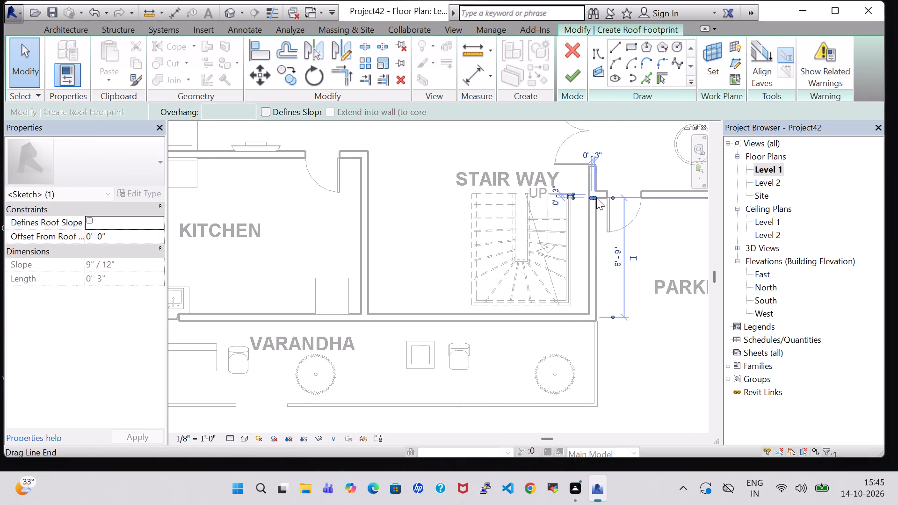
key(Right)
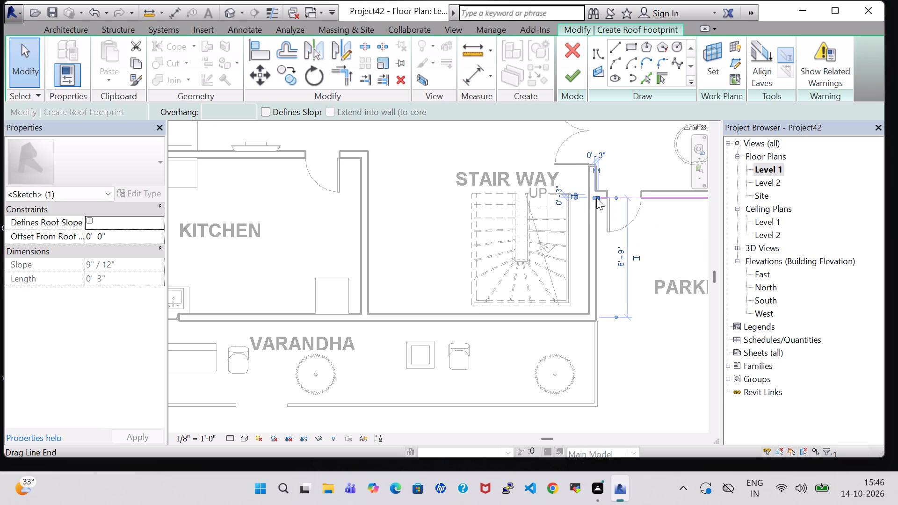
scroll(596, 198, down, 5)
middle_drag(617, 210, 508, 231)
scroll(519, 251, up, 7)
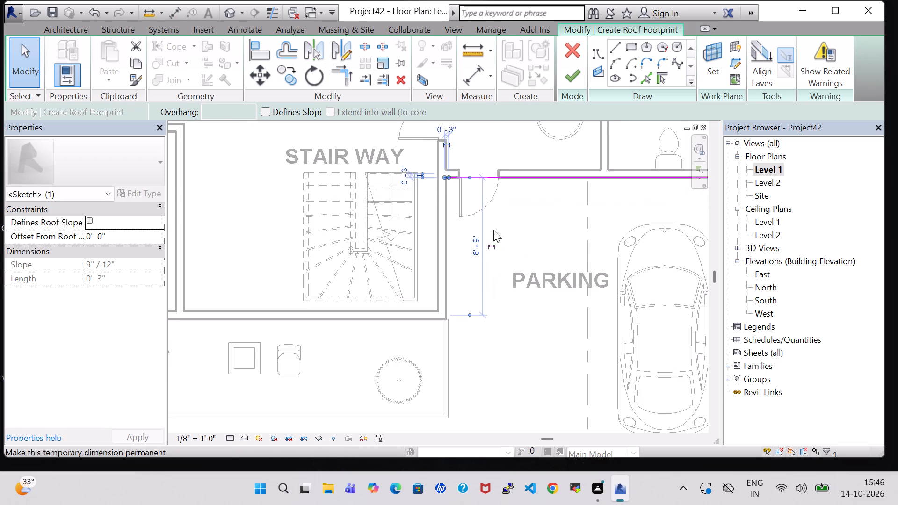
click(529, 229)
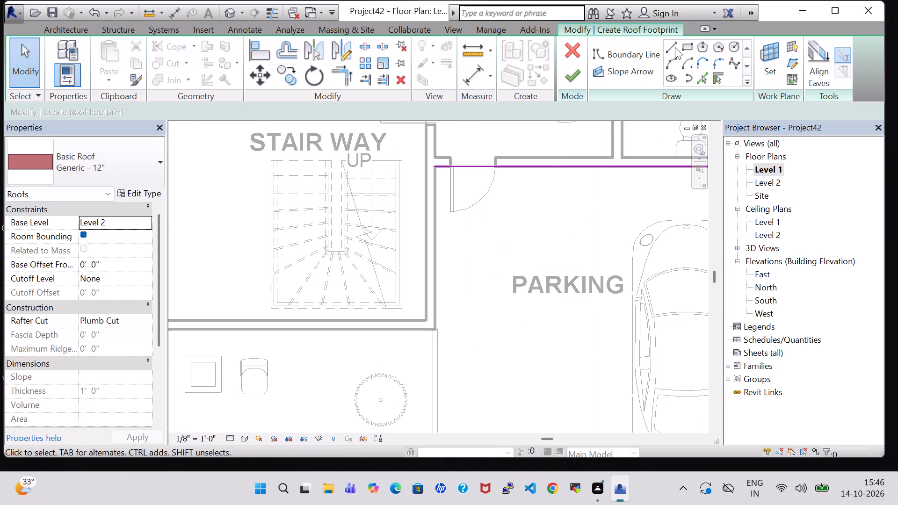
Draw the roof boundary 9'-0" along the stairway wall beside the parking and along the front Varandha wall to the kitchen's outer corner.
click(675, 47)
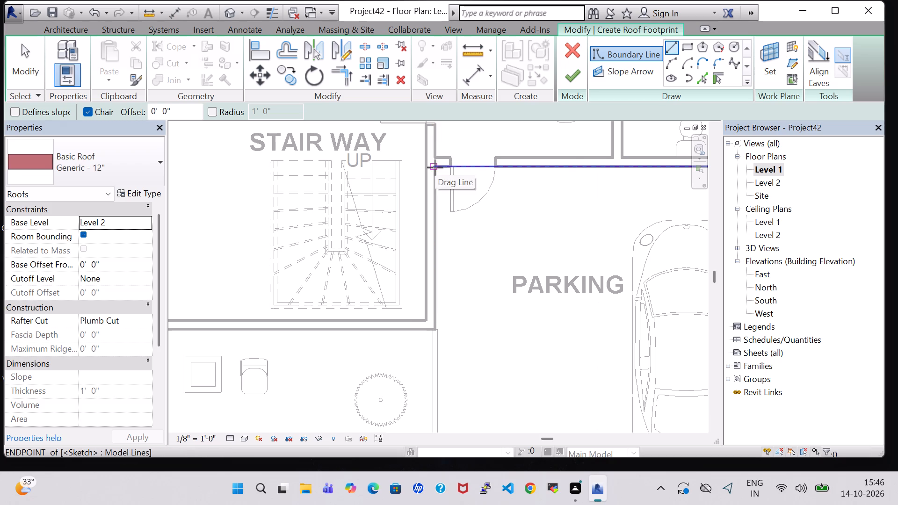
click(435, 167)
click(435, 329)
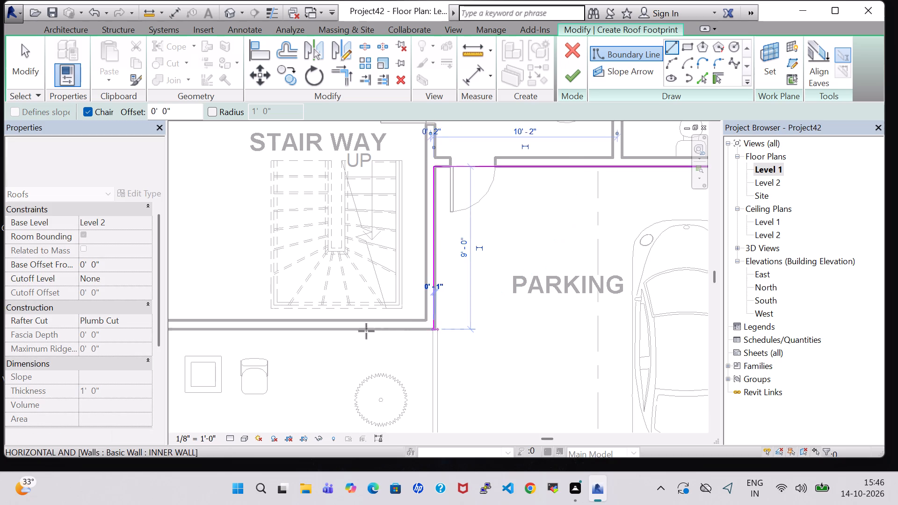
middle_drag(336, 331, 498, 337)
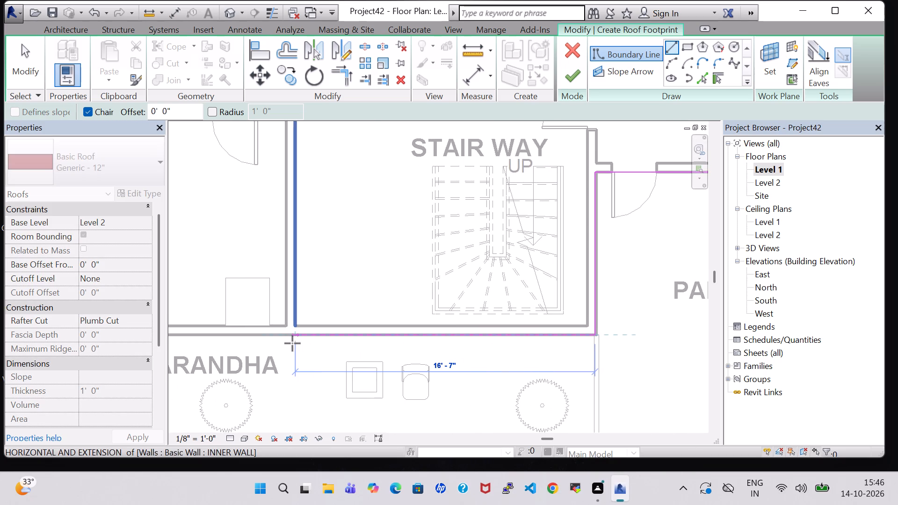
middle_drag(307, 343, 536, 346)
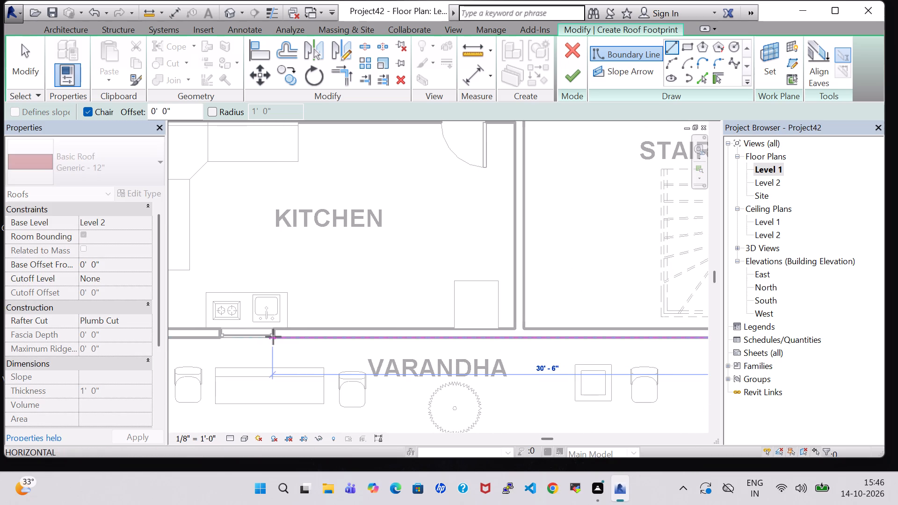
middle_drag(274, 337, 555, 327)
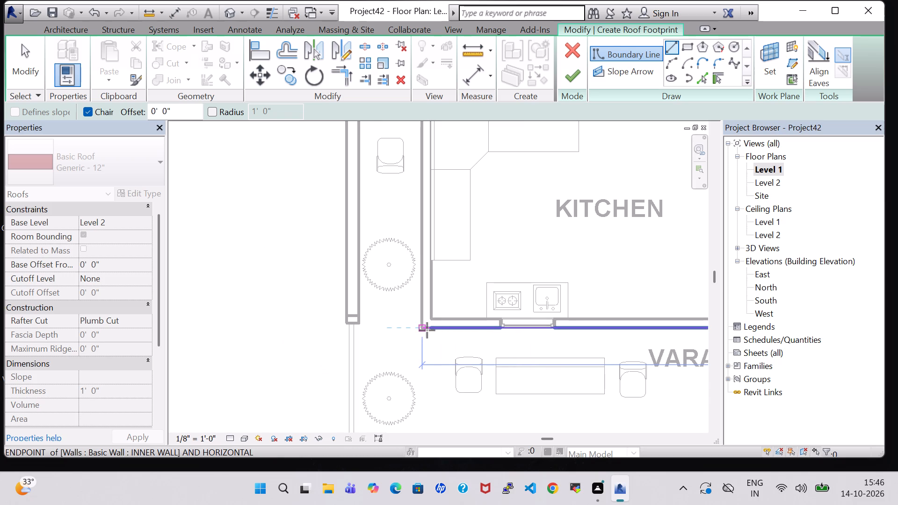
click(421, 327)
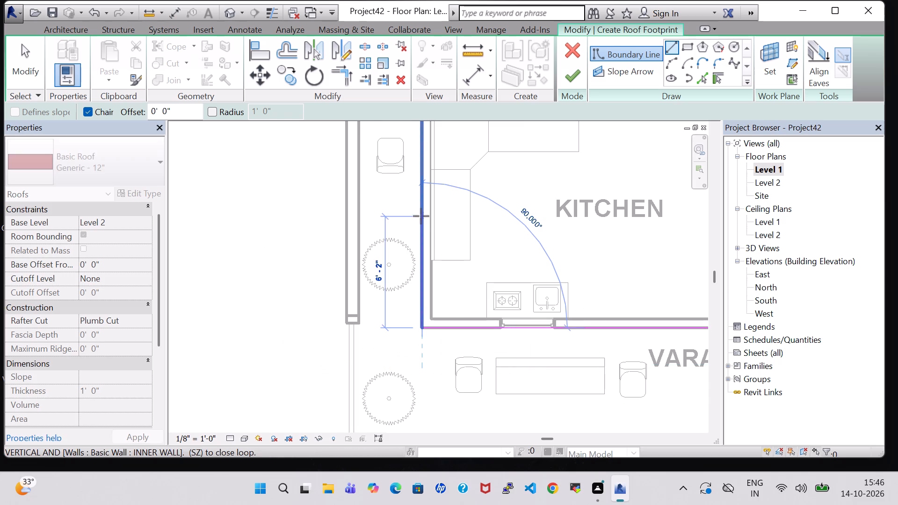
Close the roof boundary along the side Varandha wall, from the kitchen corner to the existing line's end at the A.Bathroom corner.
middle_drag(421, 216, 418, 438)
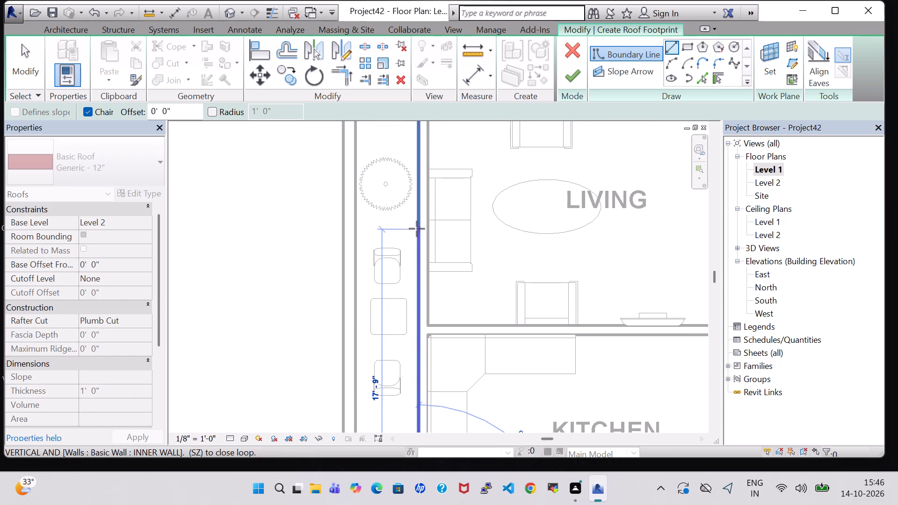
middle_drag(417, 229, 418, 455)
scroll(418, 455, up, 1)
middle_drag(414, 259, 430, 453)
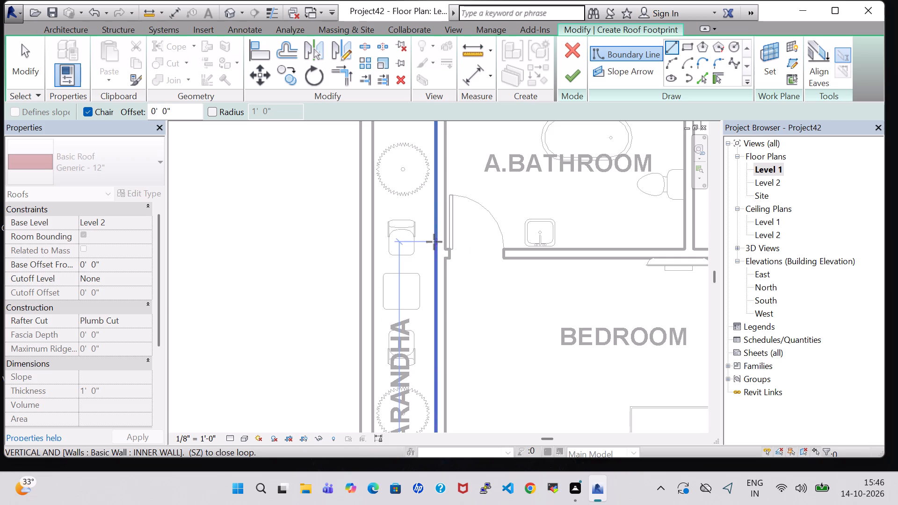
middle_drag(434, 242, 406, 465)
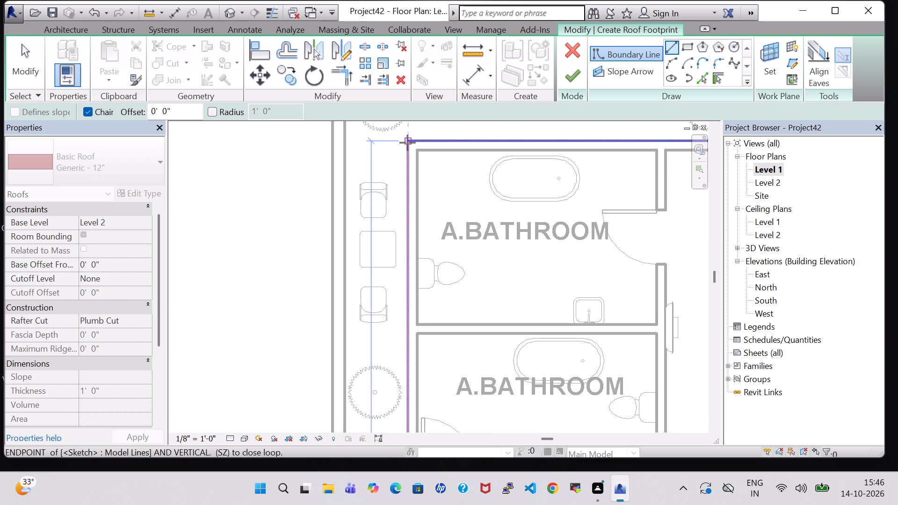
click(407, 143)
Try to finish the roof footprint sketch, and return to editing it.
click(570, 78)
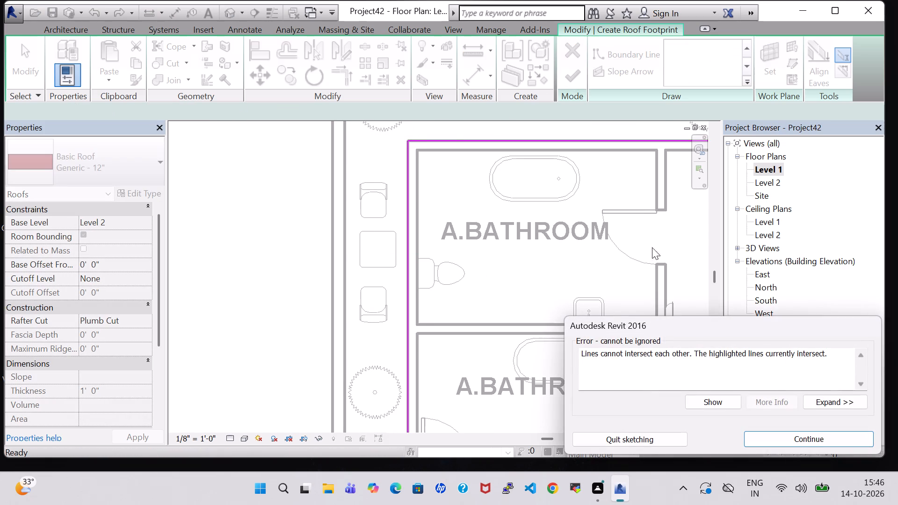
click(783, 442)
Examine the whole roof boundary around the house, from the A.Bathrooms to the Varandha and parking, for intersecting lines.
scroll(627, 331, down, 5)
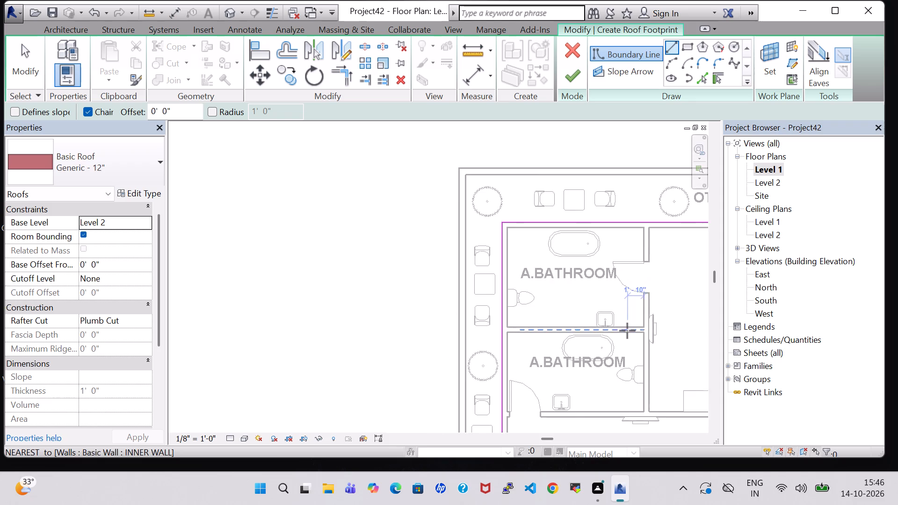
middle_drag(627, 331, 435, 309)
scroll(431, 310, down, 4)
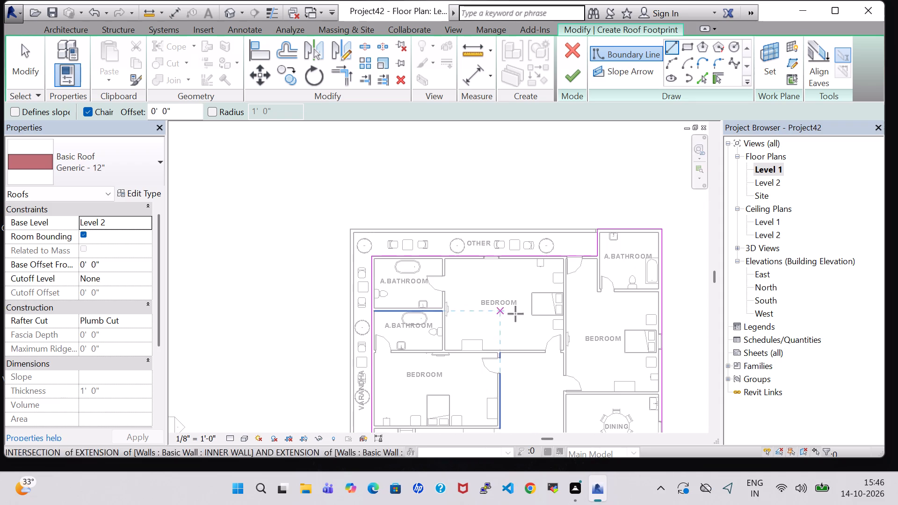
middle_drag(712, 351, 673, 267)
scroll(688, 313, down, 1)
middle_drag(688, 327, 645, 240)
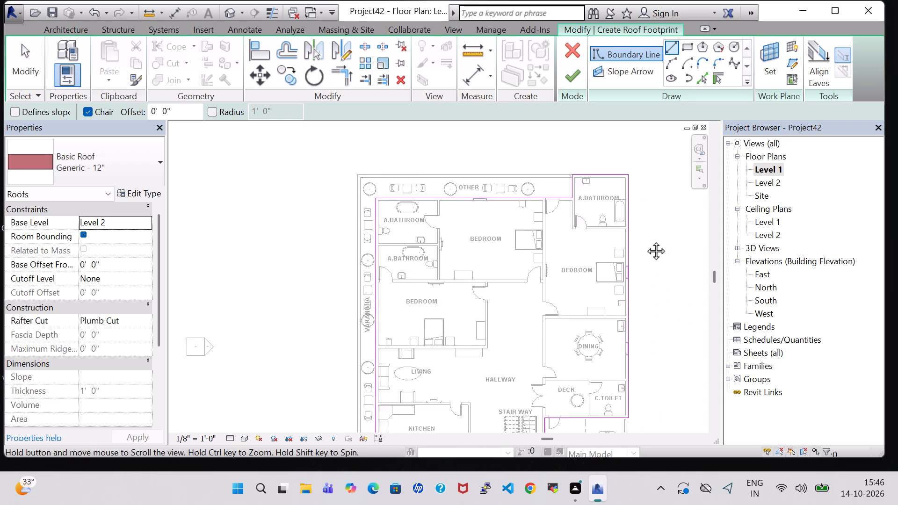
middle_drag(645, 240, 641, 224)
middle_drag(647, 299, 645, 248)
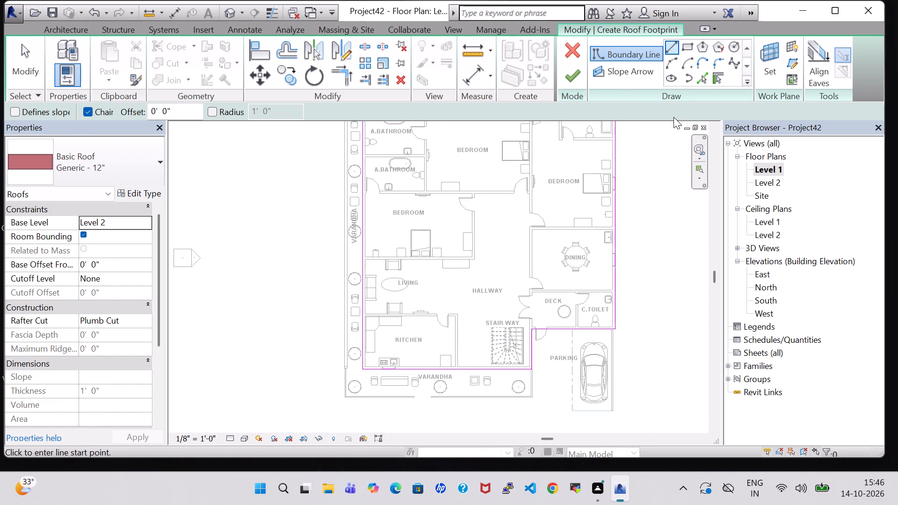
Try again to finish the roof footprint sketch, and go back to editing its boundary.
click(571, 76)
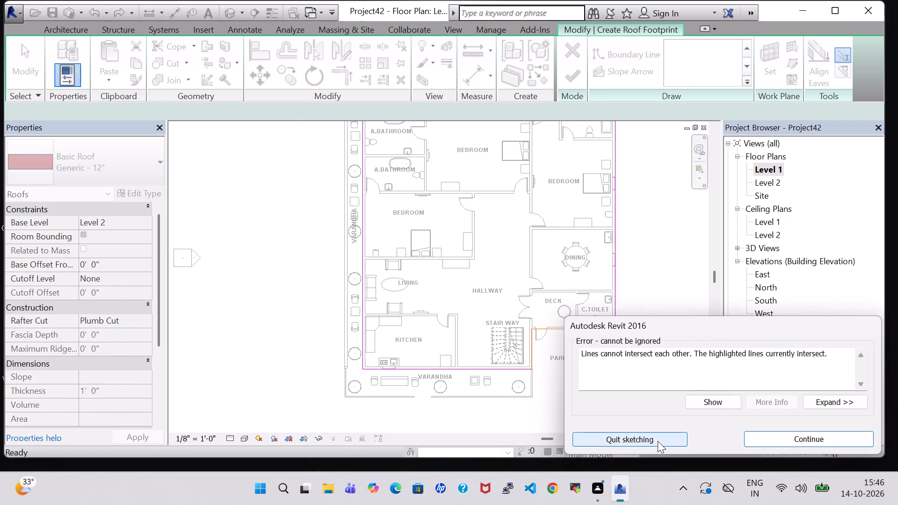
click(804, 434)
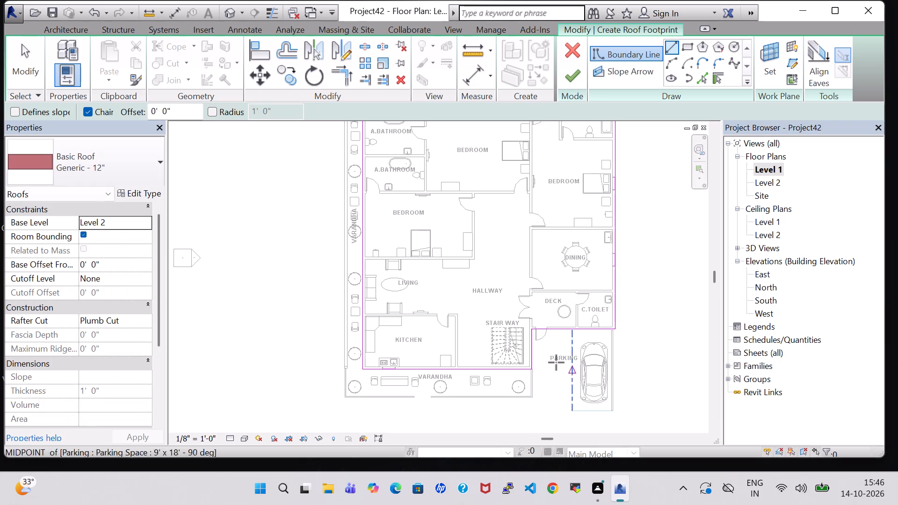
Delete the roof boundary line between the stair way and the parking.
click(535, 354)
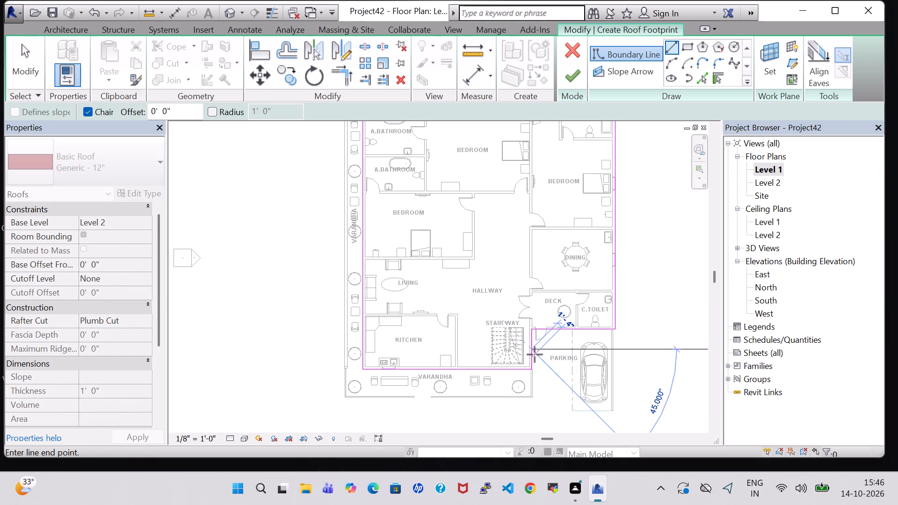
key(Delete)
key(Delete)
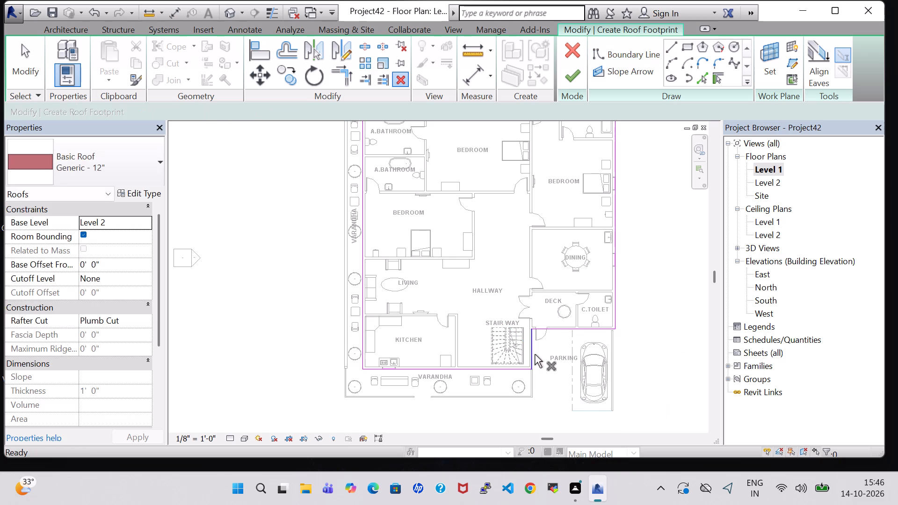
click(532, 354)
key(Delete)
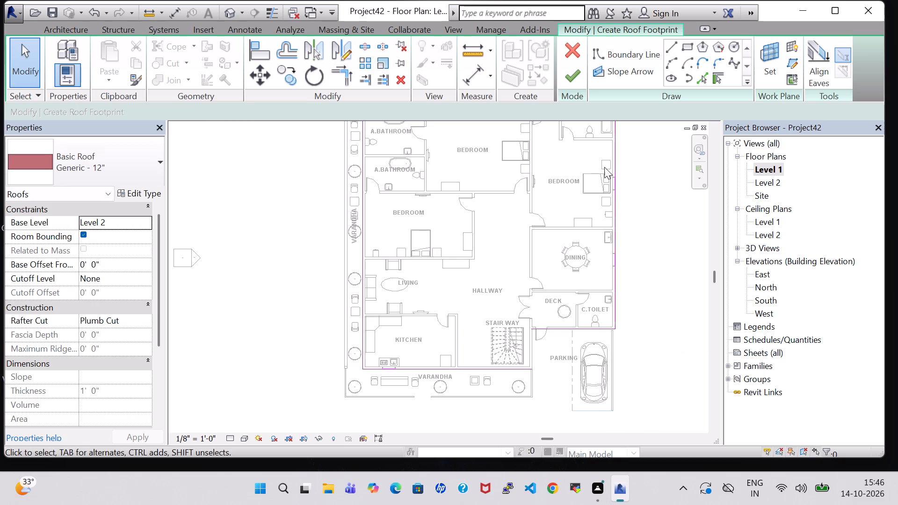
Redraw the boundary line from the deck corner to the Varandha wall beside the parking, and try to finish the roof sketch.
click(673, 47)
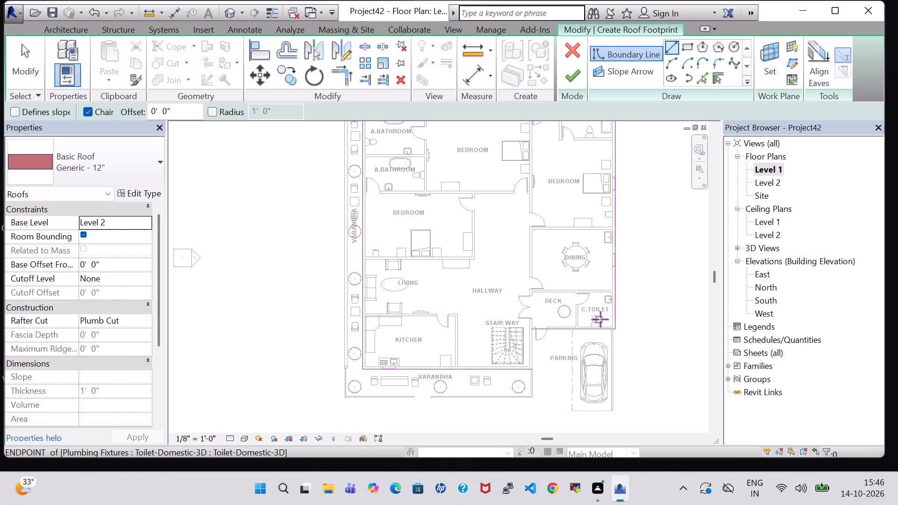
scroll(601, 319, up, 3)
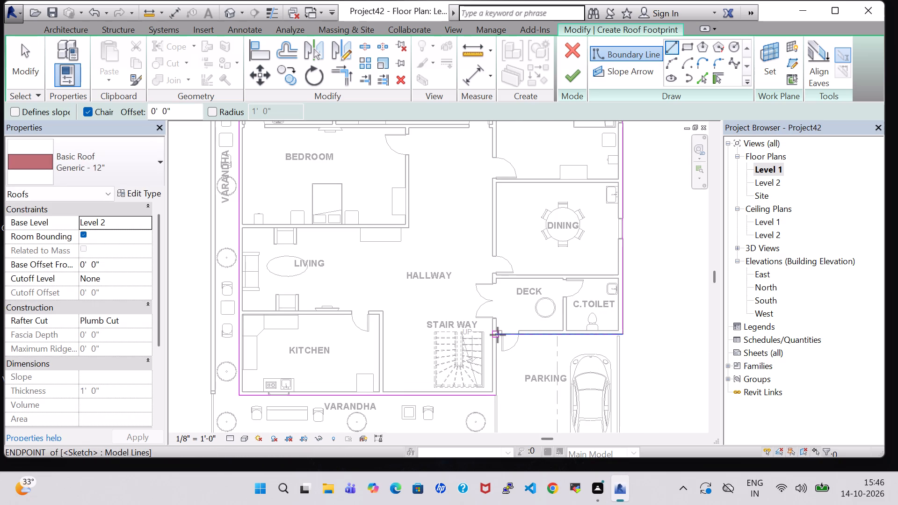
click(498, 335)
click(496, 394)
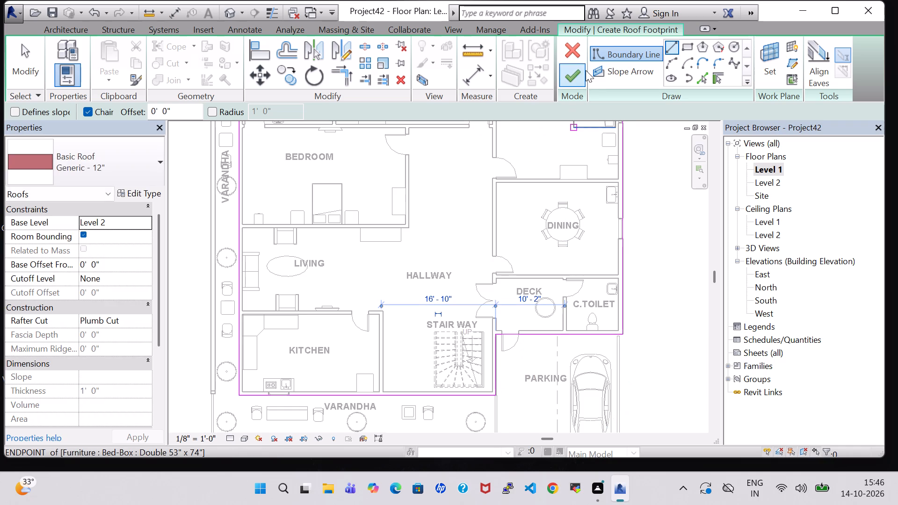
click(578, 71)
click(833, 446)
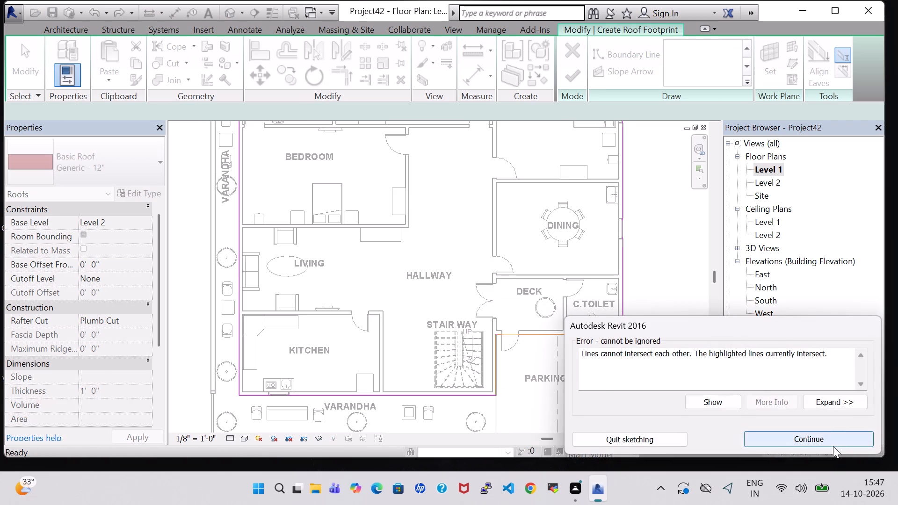
Cancel the roof footprint sketch and discard the roof.
scroll(680, 332, down, 6)
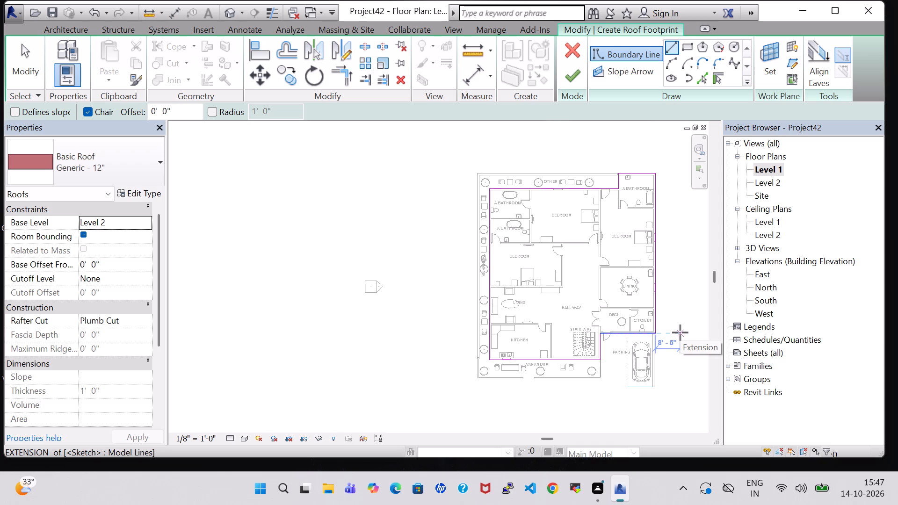
click(565, 60)
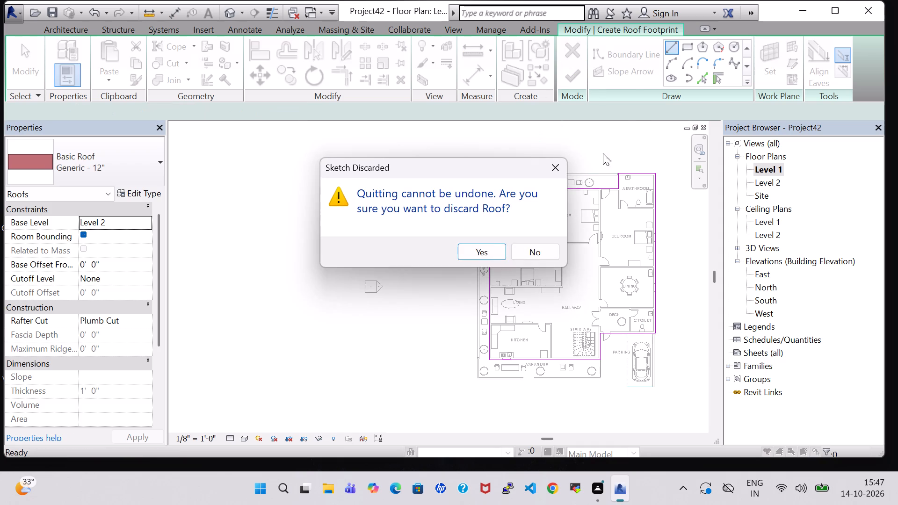
click(479, 252)
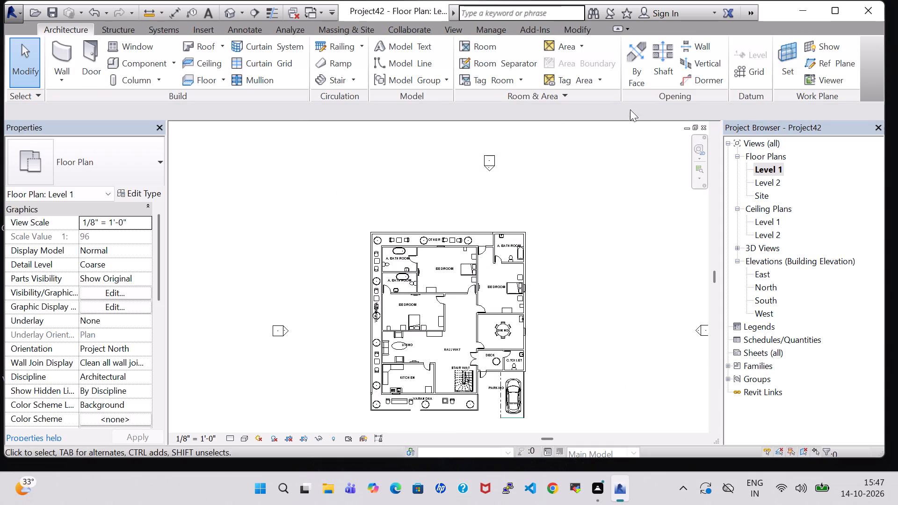
Start a new footprint roof on Level 2 and draw its boundary from the outer A.Bathroom corner along the OTHER area's wall to the opposite A.Bathroom.
click(196, 51)
click(457, 267)
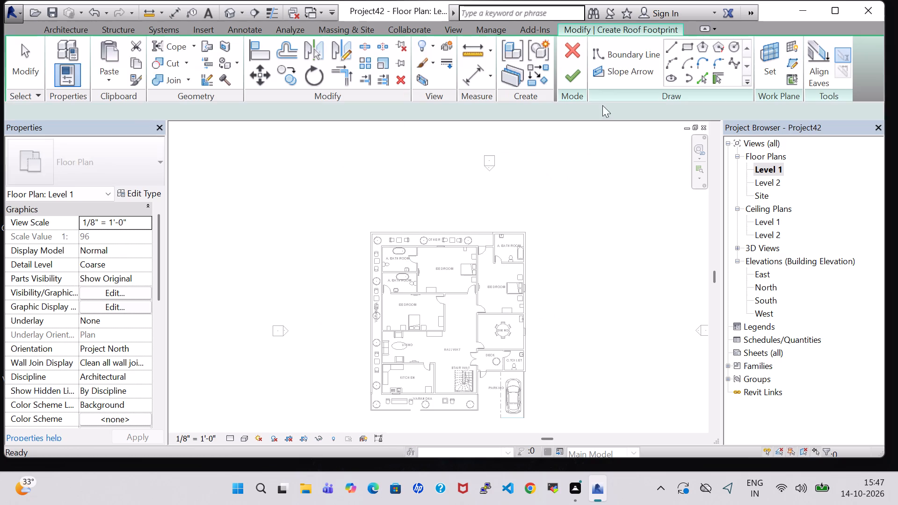
click(672, 50)
scroll(396, 256, up, 2)
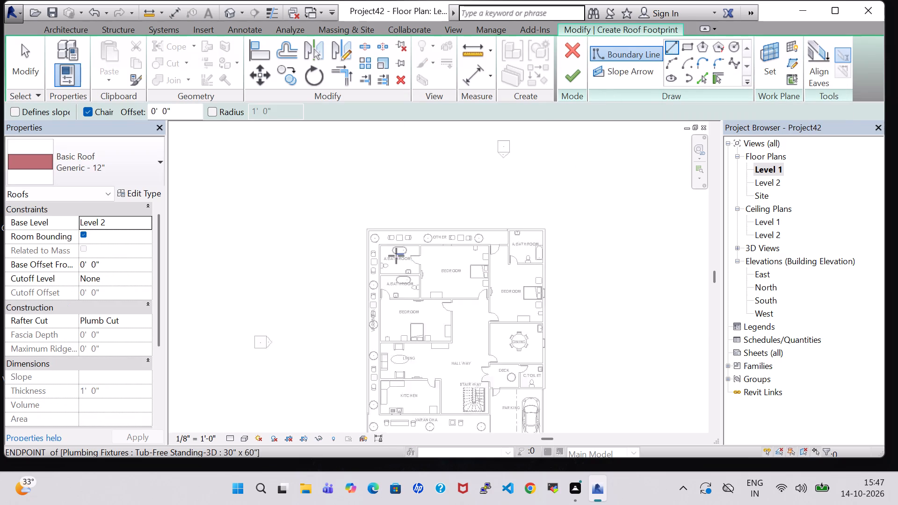
scroll(396, 256, up, 4)
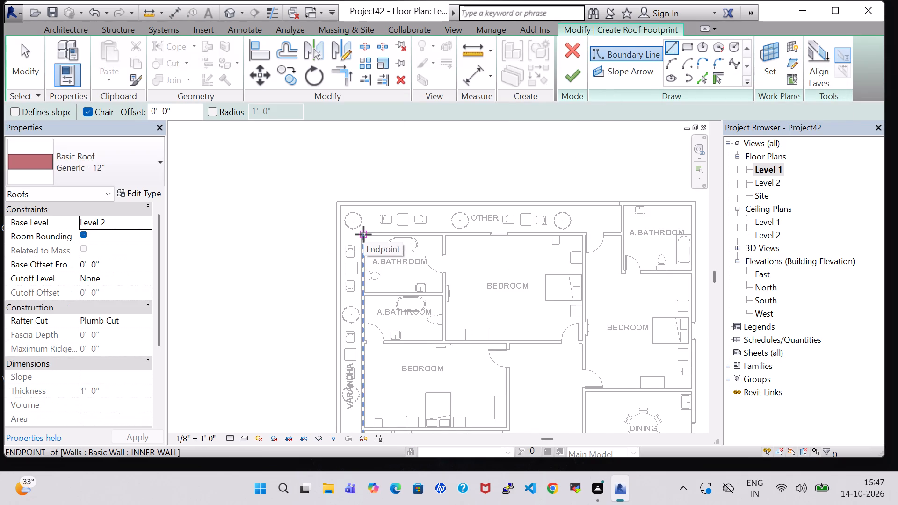
scroll(362, 234, up, 7)
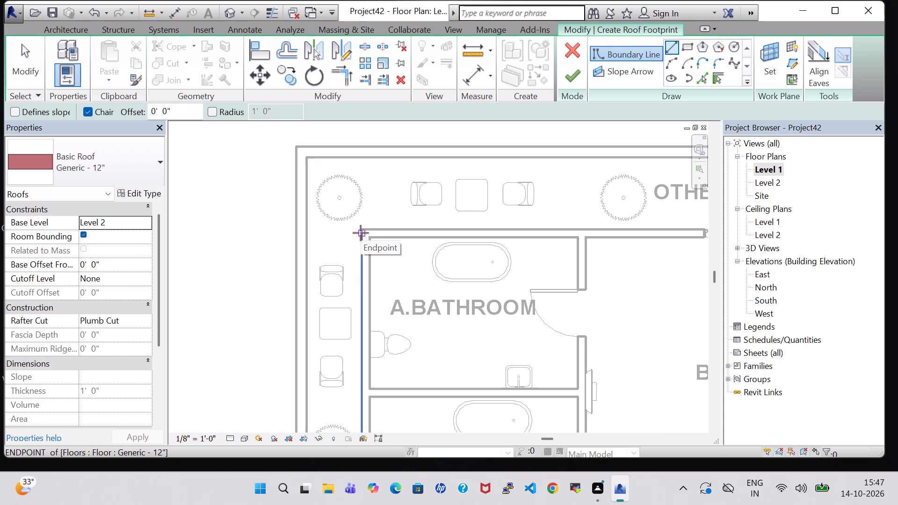
click(363, 231)
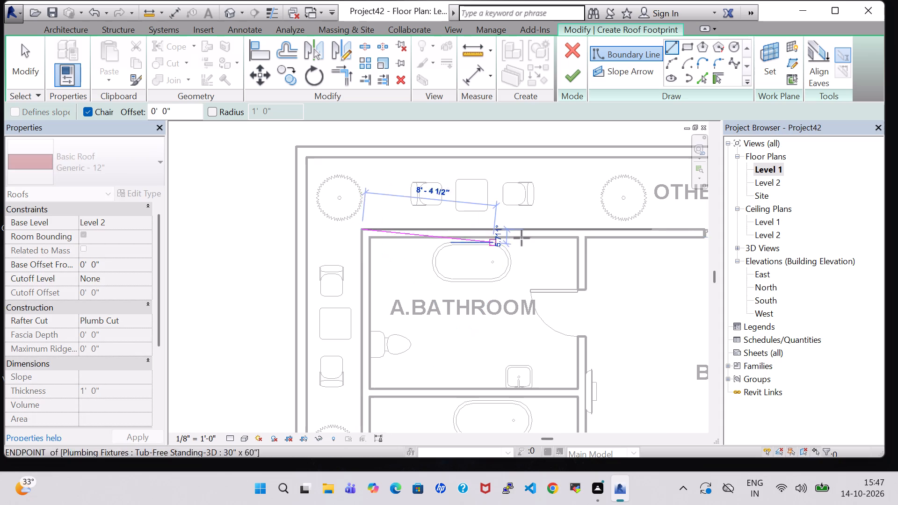
middle_drag(553, 232, 236, 248)
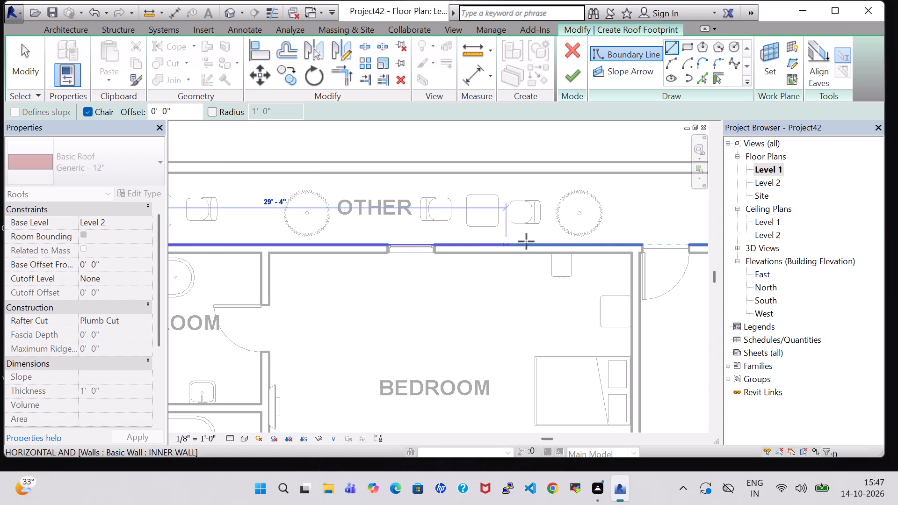
middle_drag(606, 242, 373, 257)
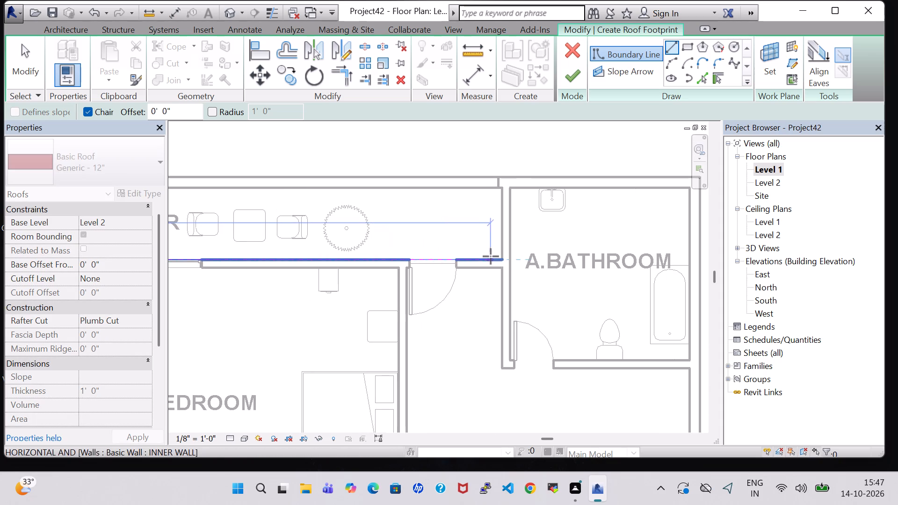
click(502, 260)
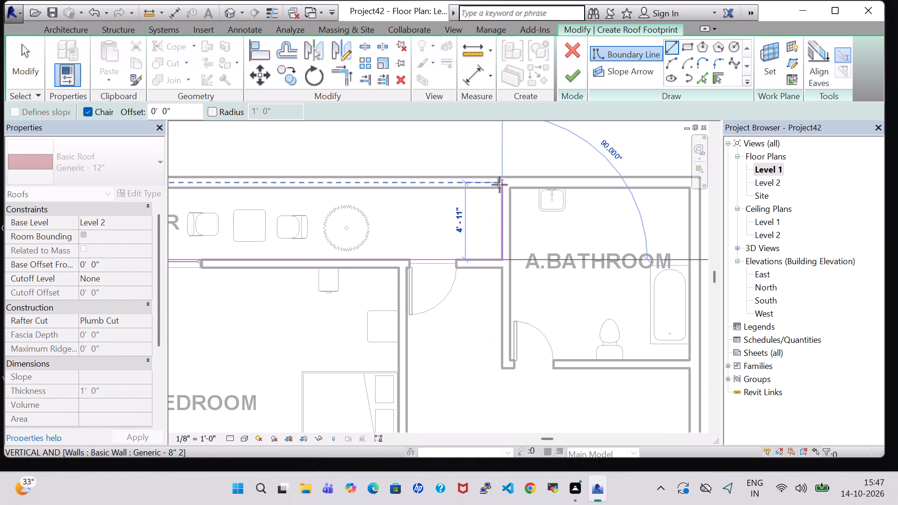
Continue the boundary around the projecting A.Bathroom beside the OTHER area, along its side wall and about 12'-7" along its outer wall.
click(504, 177)
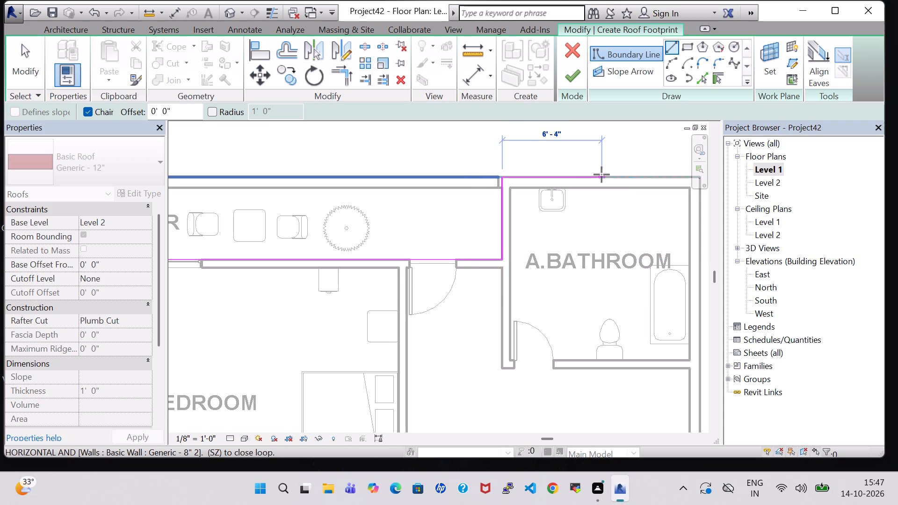
middle_drag(601, 174, 437, 181)
scroll(601, 174, up, 1)
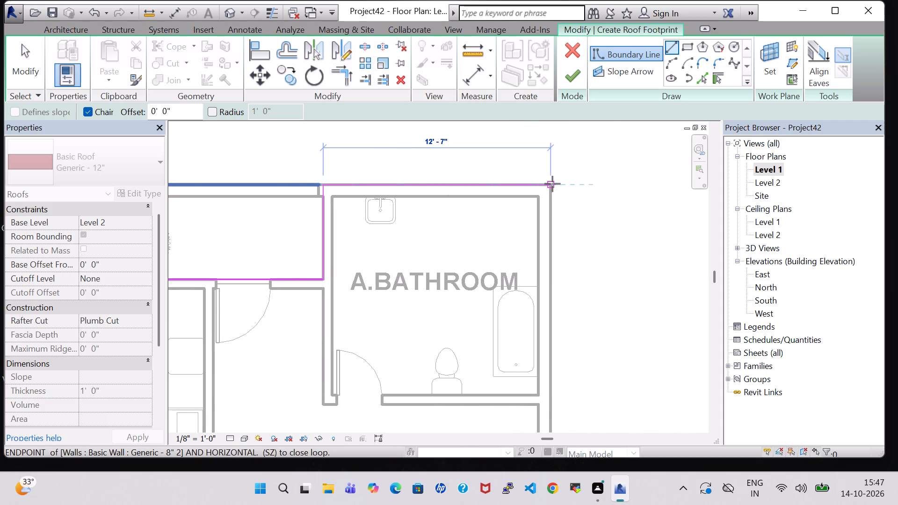
click(552, 184)
Continue the boundary along the outer wall past the bedroom and dining room to the C.Toilet's outer corner at the parking.
middle_drag(550, 324, 544, 237)
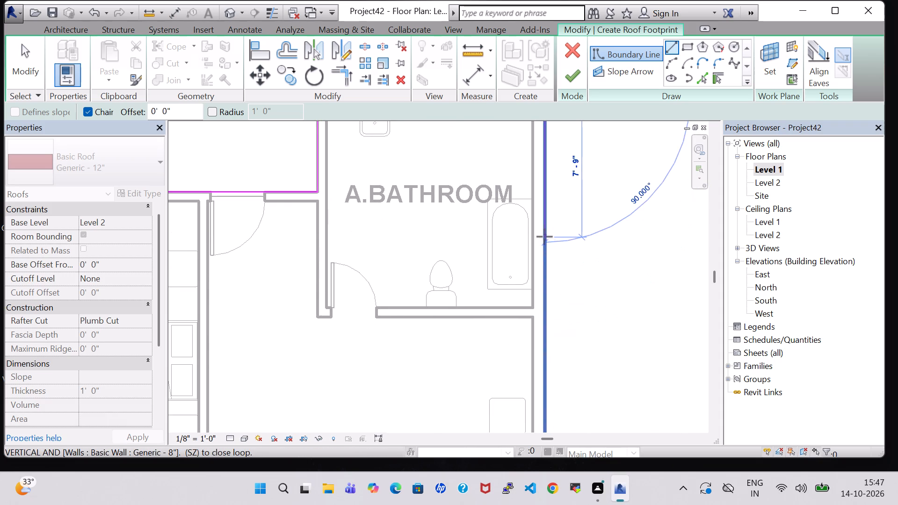
scroll(547, 240, down, 4)
middle_drag(548, 241, 545, 190)
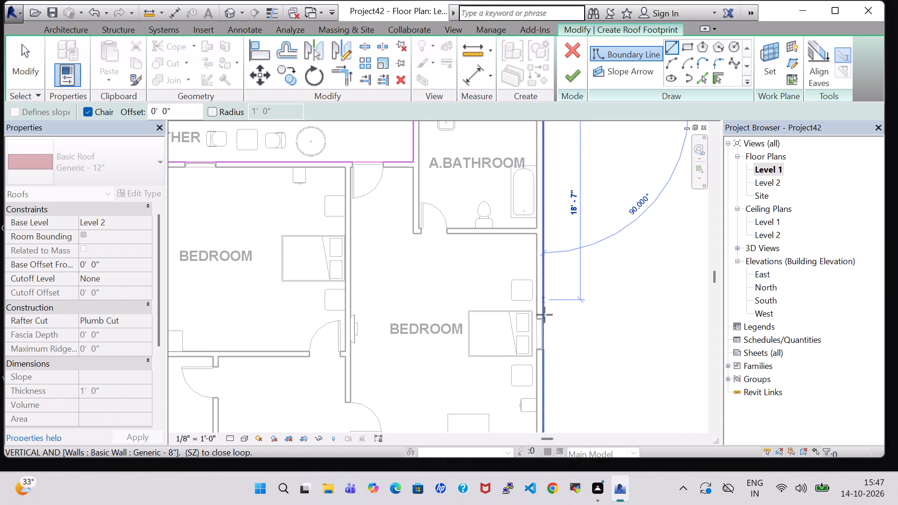
middle_drag(545, 372, 551, 306)
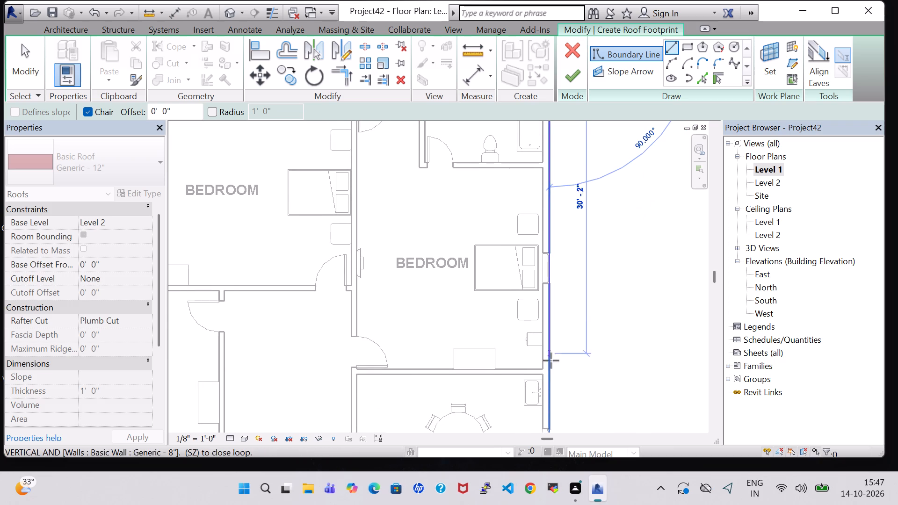
middle_drag(548, 409, 549, 326)
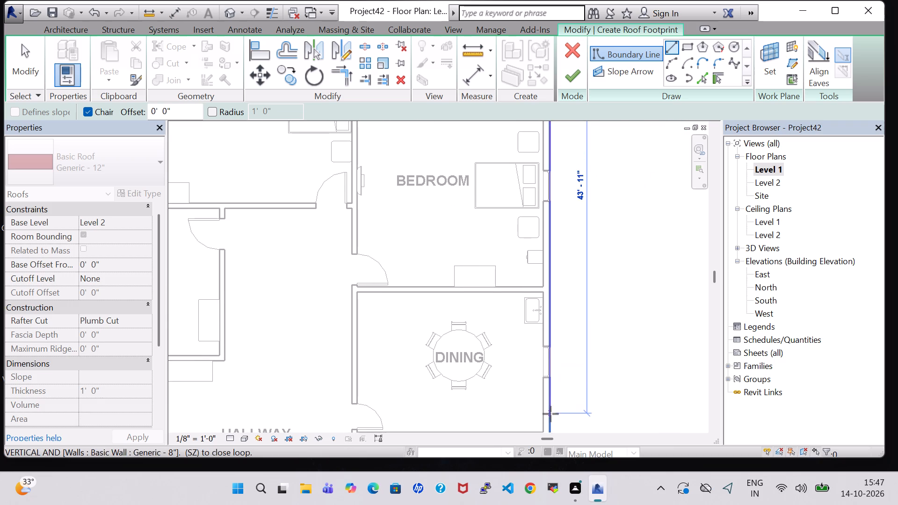
middle_drag(550, 414, 542, 260)
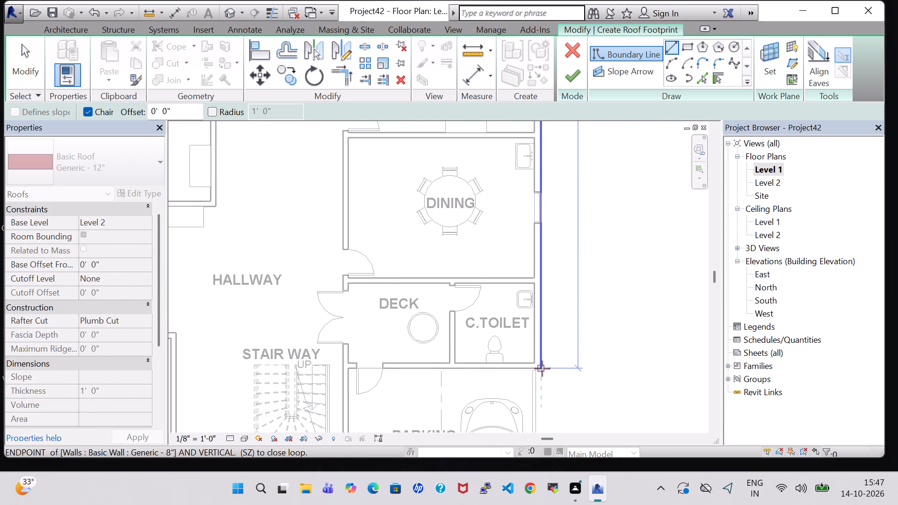
click(542, 369)
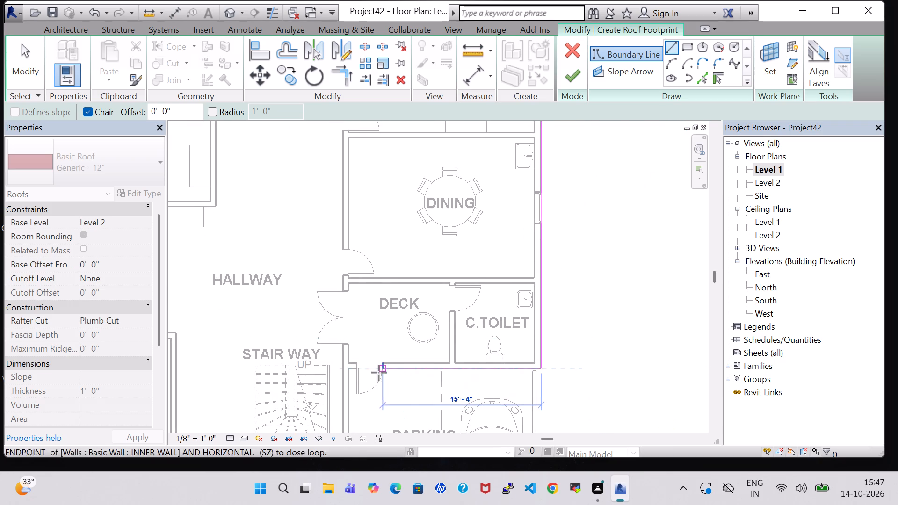
Continue the boundary about 18'-8" along the C.Toilet and deck wall, and about 8'-11" along the stair way wall beside the parking.
click(348, 372)
middle_drag(348, 410, 354, 248)
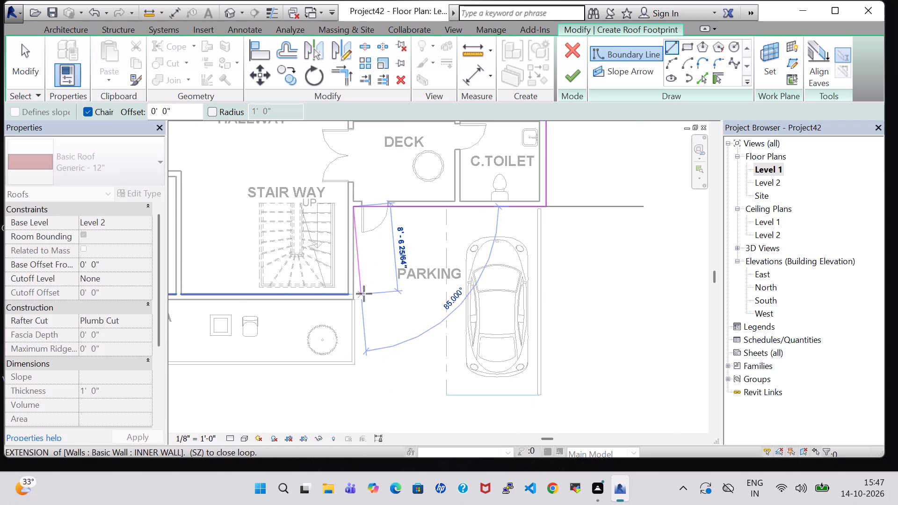
click(352, 298)
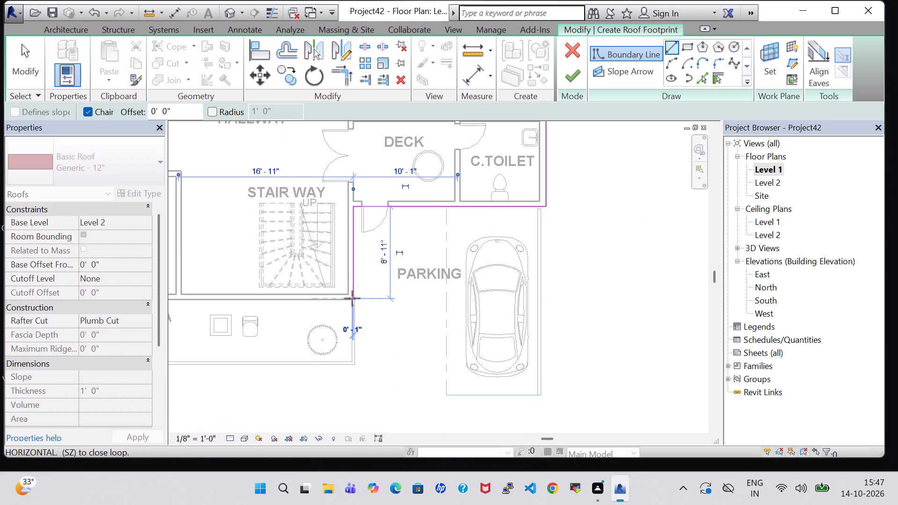
Continue the boundary about 37'-9" along the front Varandha wall, from the stair way corner to the kitchen's outer corner.
middle_drag(306, 298, 523, 305)
scroll(523, 305, up, 1)
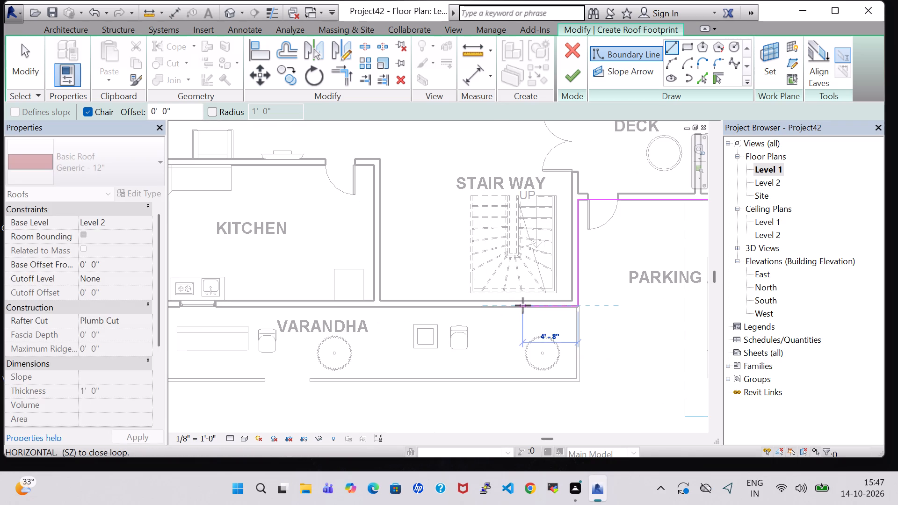
middle_drag(301, 309, 621, 312)
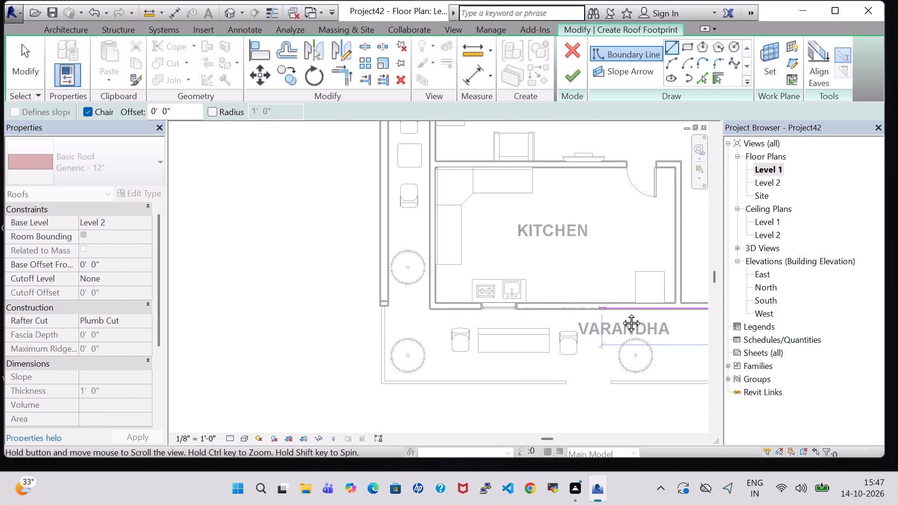
middle_drag(621, 312, 622, 312)
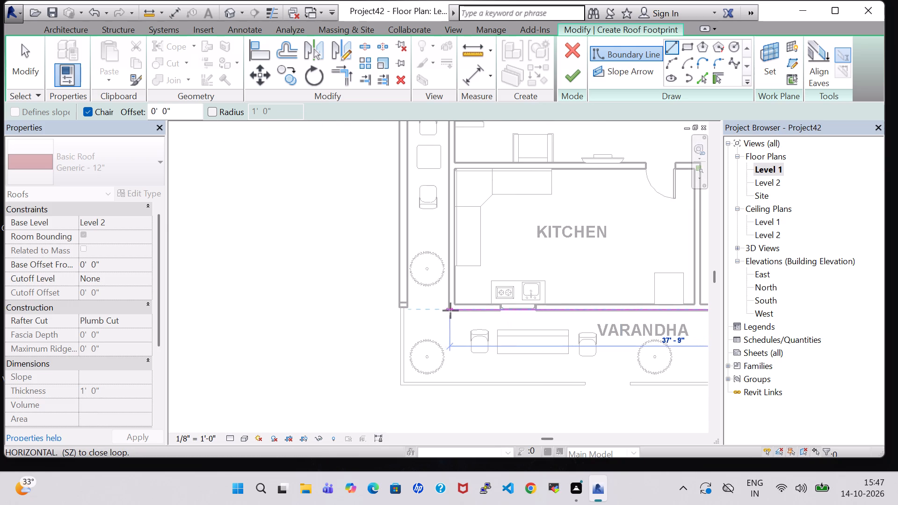
click(448, 310)
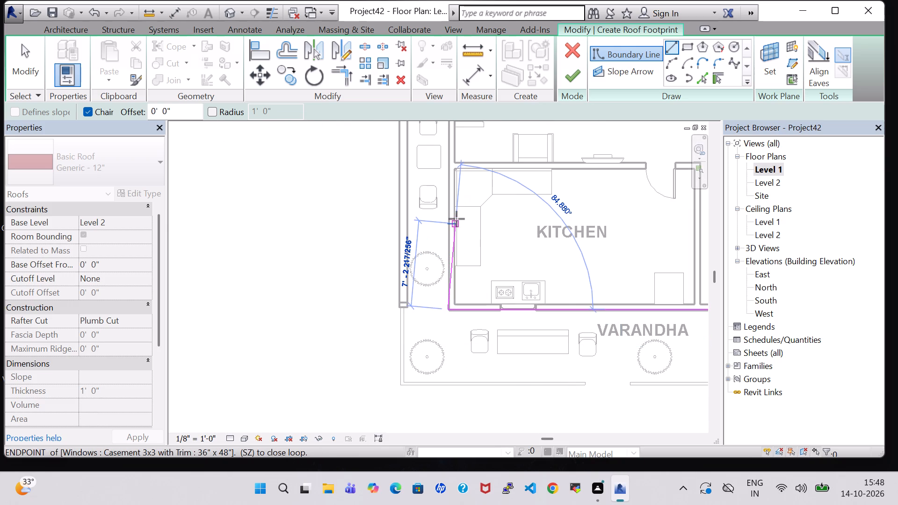
Close the roof boundary along the side Varandha wall, from the kitchen's outer corner up to the A.Bathroom corner beside the OTHER area.
middle_drag(449, 213, 456, 399)
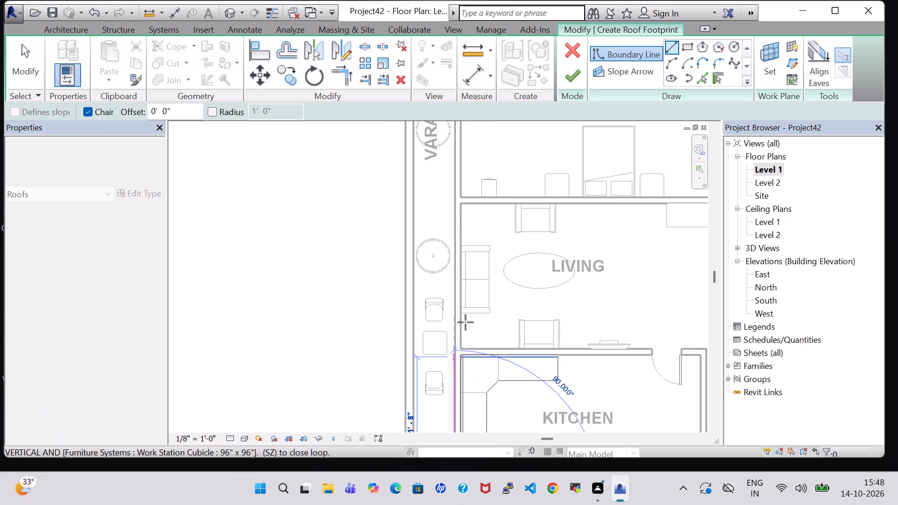
middle_drag(461, 224, 457, 375)
scroll(457, 375, up, 1)
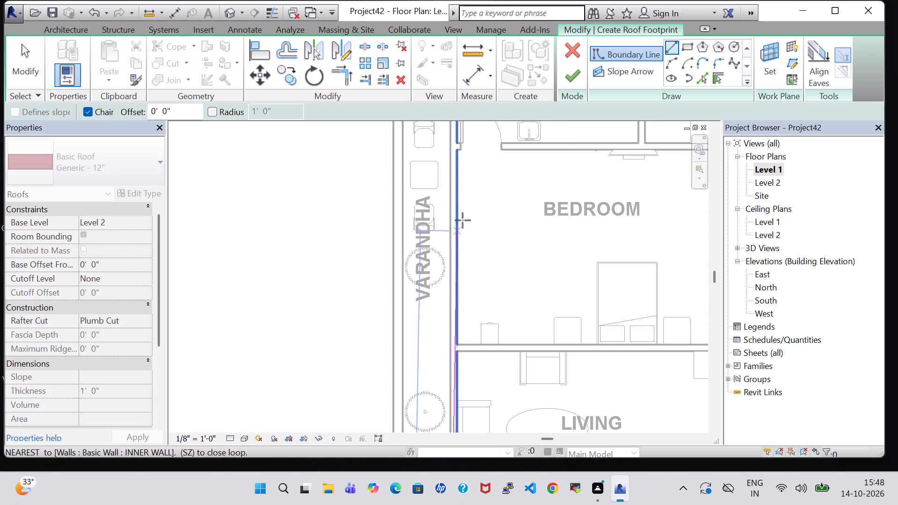
middle_drag(454, 207, 440, 406)
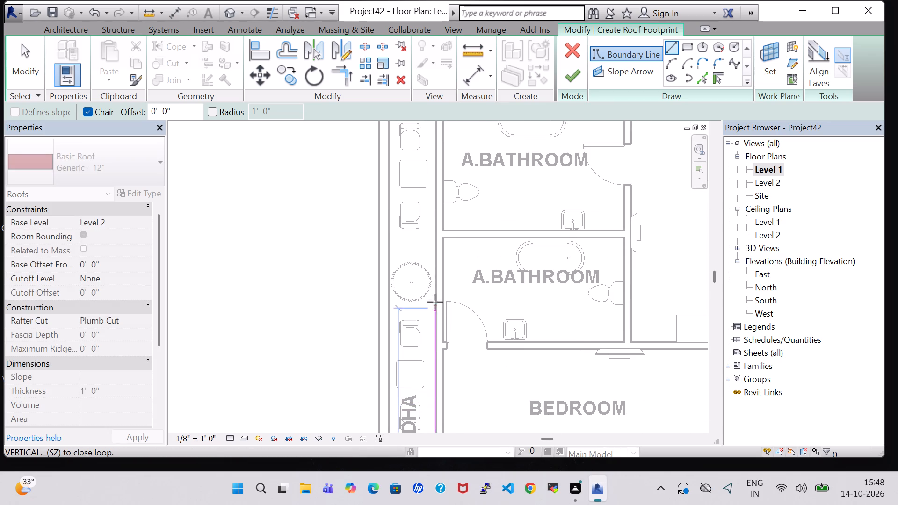
middle_drag(436, 214, 443, 413)
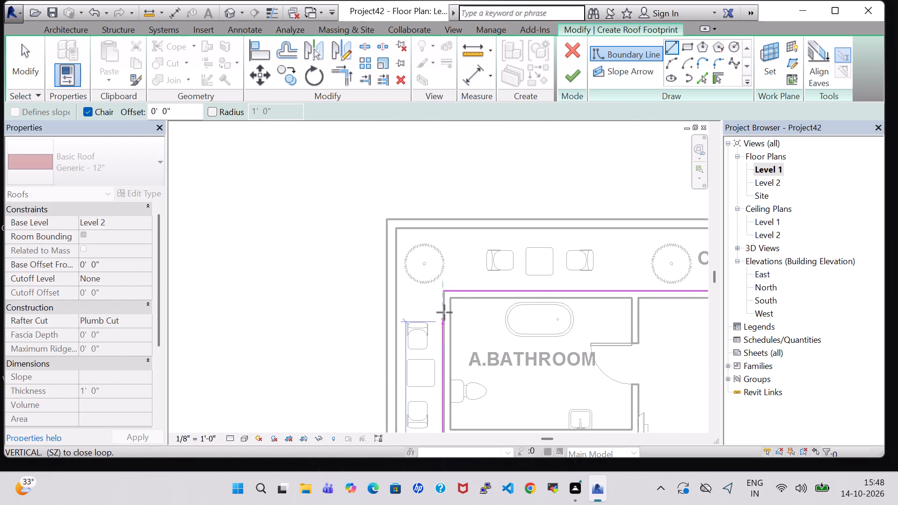
click(443, 293)
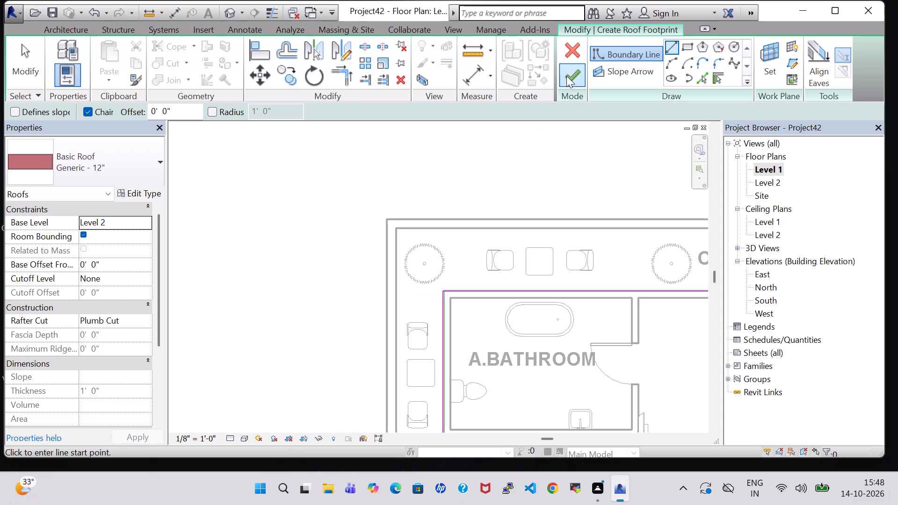
Finish the Level 2 footprint roof and attach the highlighted walls to it.
click(566, 76)
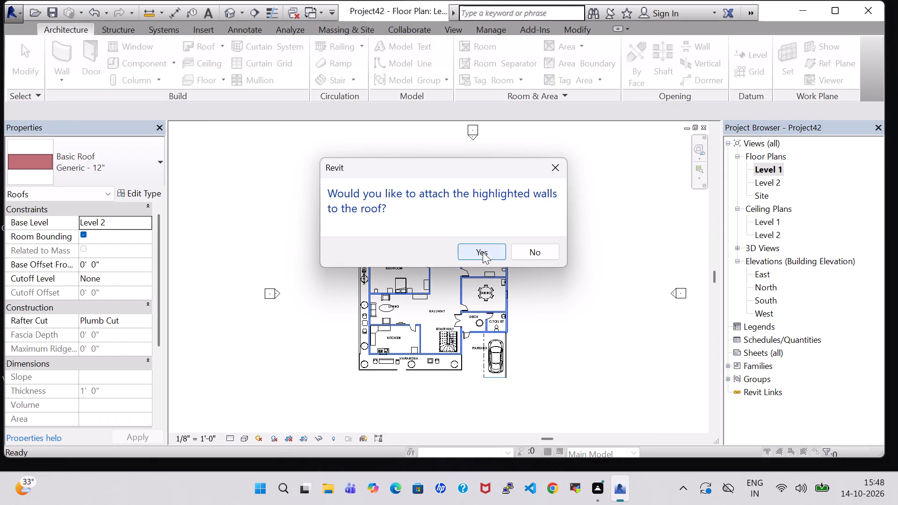
click(483, 252)
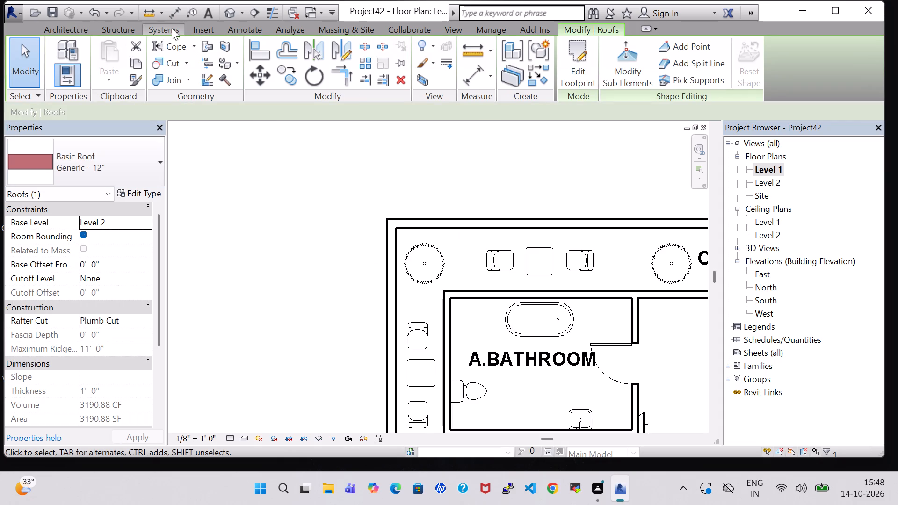
Examine the new roof and attached walls in the 3D view, from the front and from above.
click(224, 14)
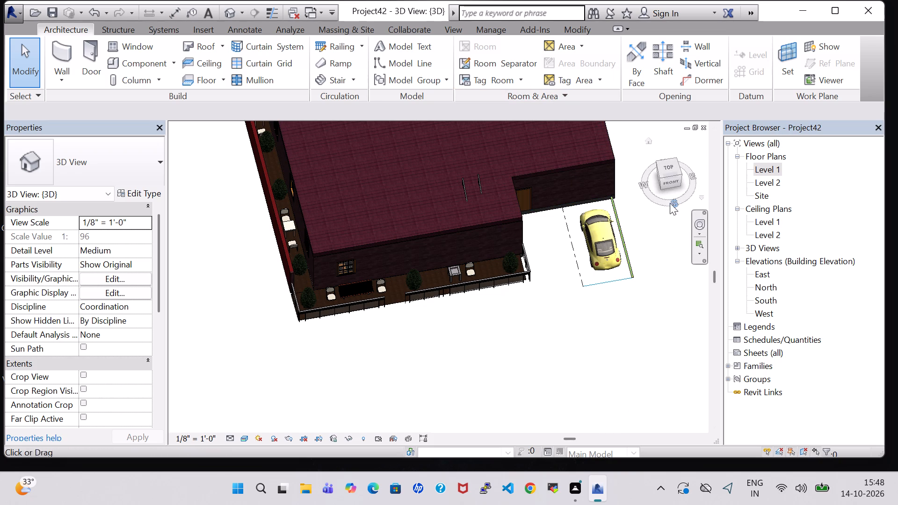
click(668, 185)
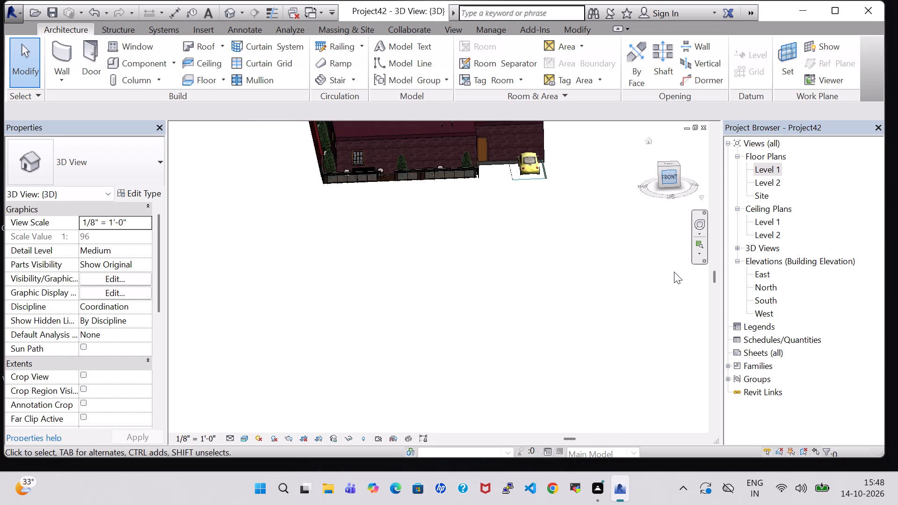
scroll(583, 272, up, 7)
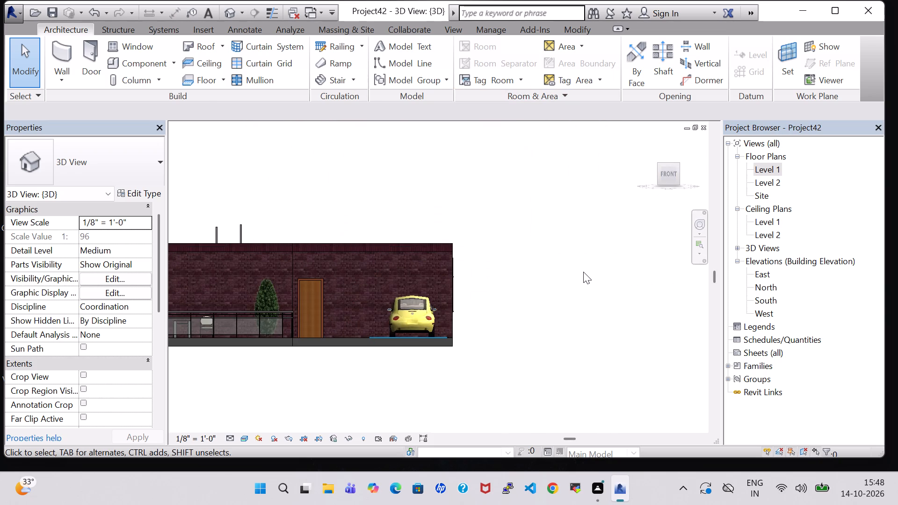
middle_drag(355, 373, 565, 416)
scroll(565, 416, up, 1)
scroll(518, 256, down, 2)
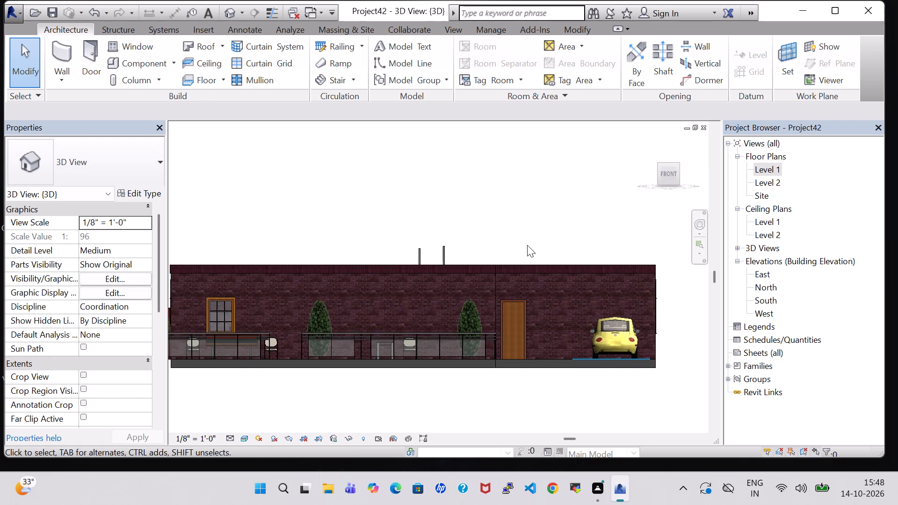
shift+middle_drag(473, 212, 477, 219)
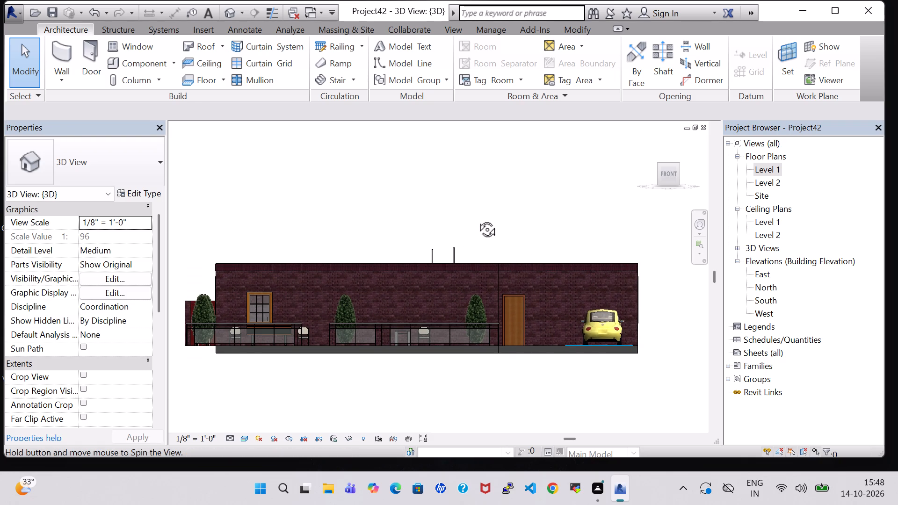
shift+middle_drag(477, 219, 487, 275)
scroll(459, 209, down, 1)
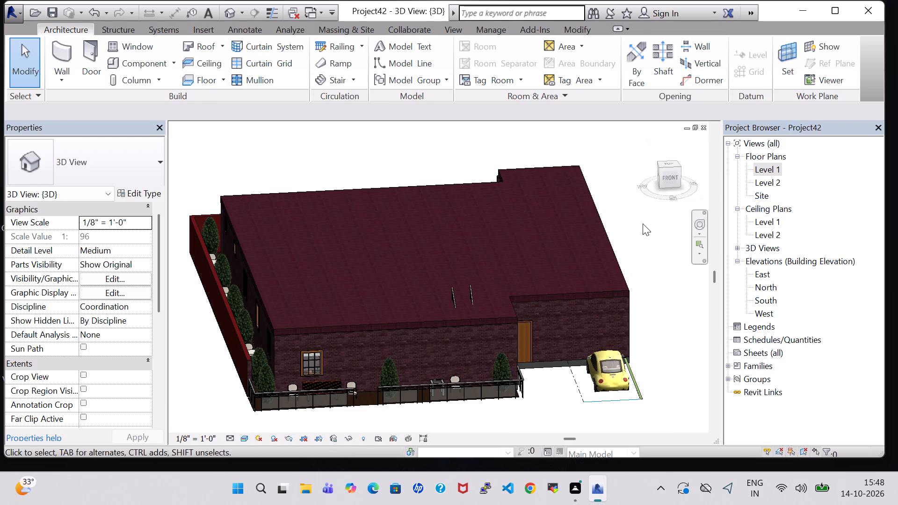
middle_drag(643, 224, 622, 241)
click(653, 277)
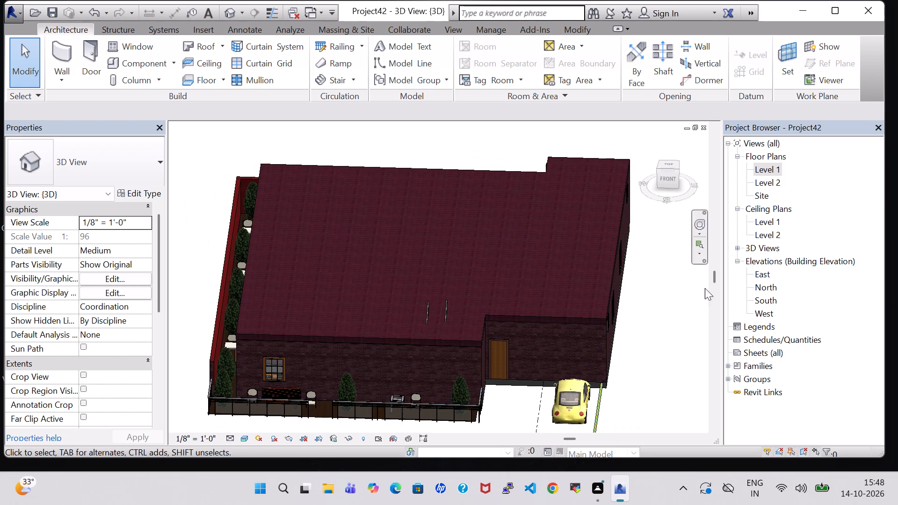
In the Level 1 floor plan, rename the LIVING room tag as LIVING ROOM.
double_click(770, 168)
scroll(549, 318, down, 1)
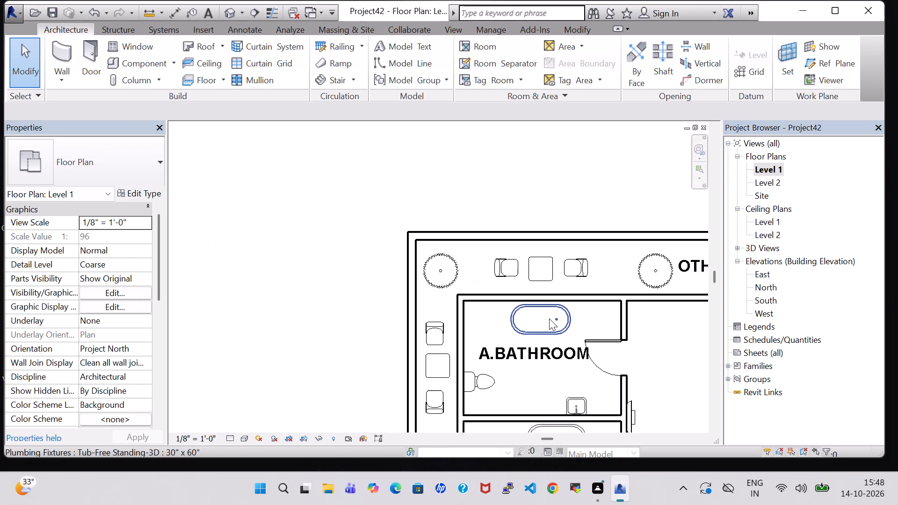
scroll(549, 318, down, 2)
middle_drag(549, 318, 450, 164)
scroll(531, 359, down, 3)
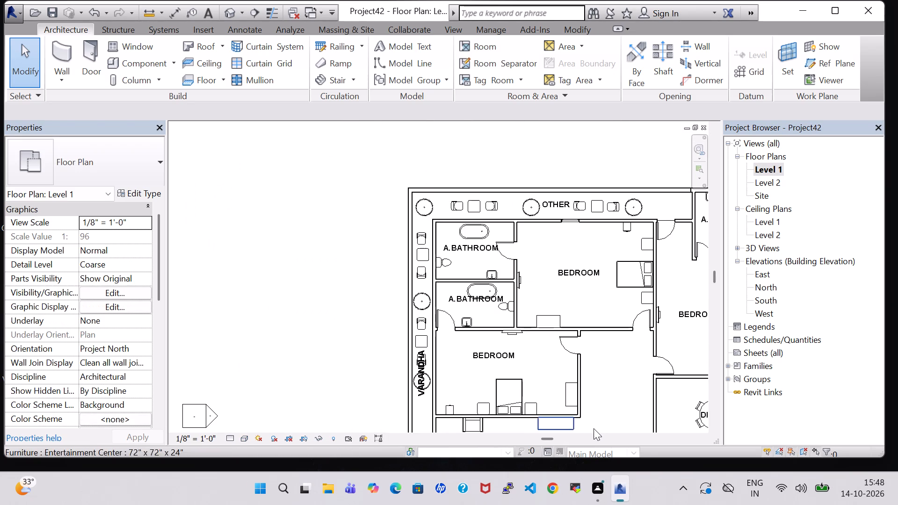
middle_drag(597, 428, 594, 320)
scroll(594, 319, down, 2)
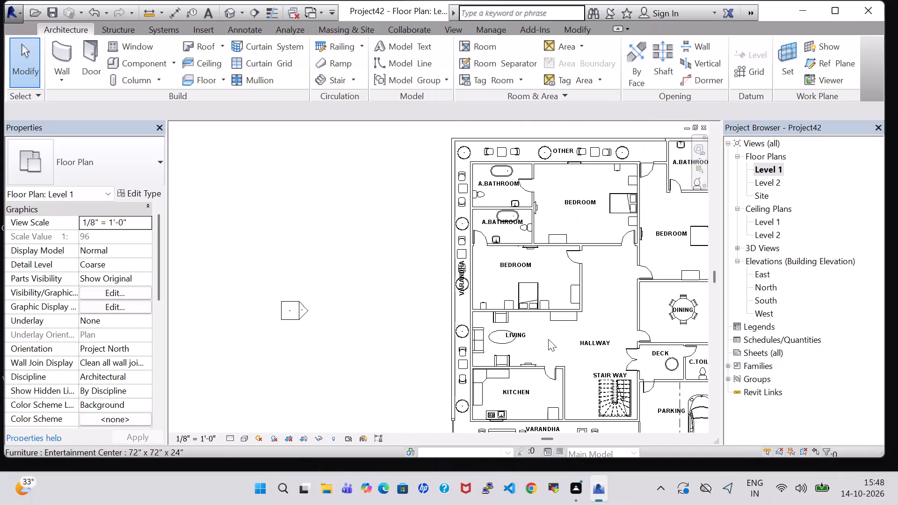
click(522, 337)
click(522, 337)
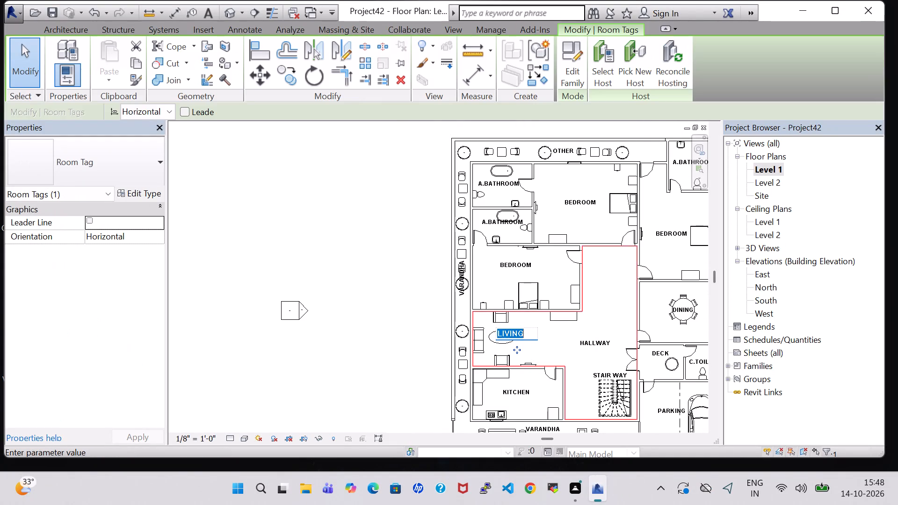
click(527, 337)
key(space)
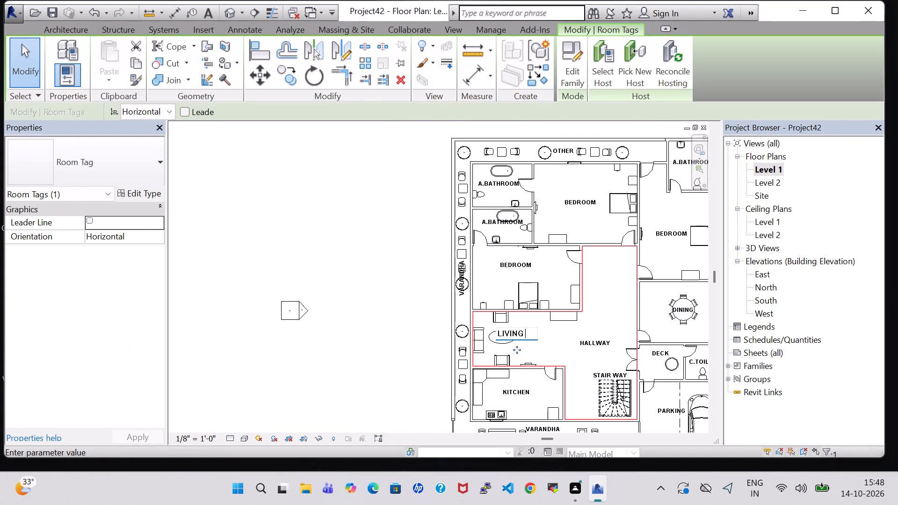
text(ROOM)
key(Return)
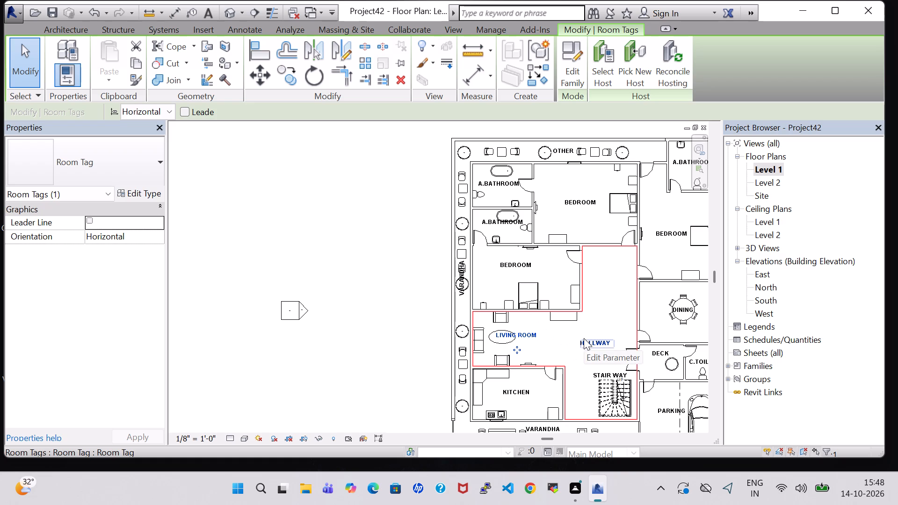
Rename all three A.BATHROOM room tags on Level 1 as AT.BATHROOM.
double_click(500, 183)
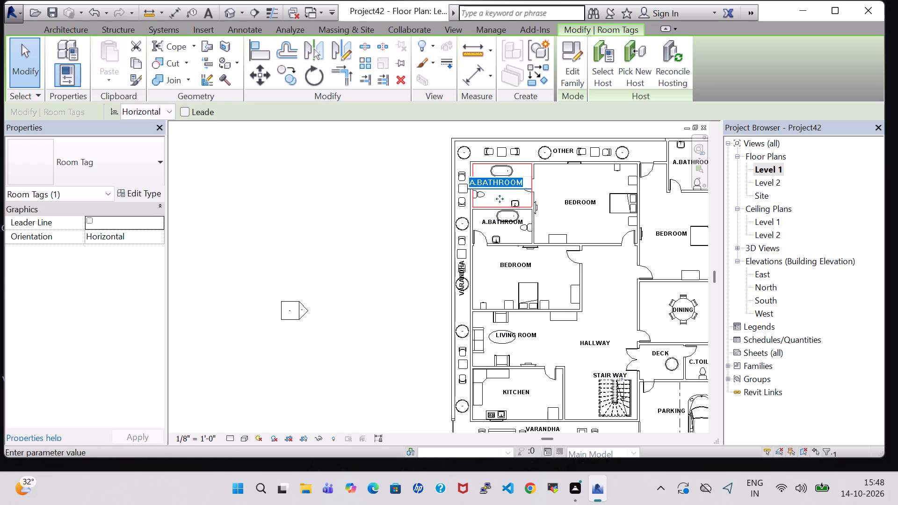
click(474, 180)
key(t)
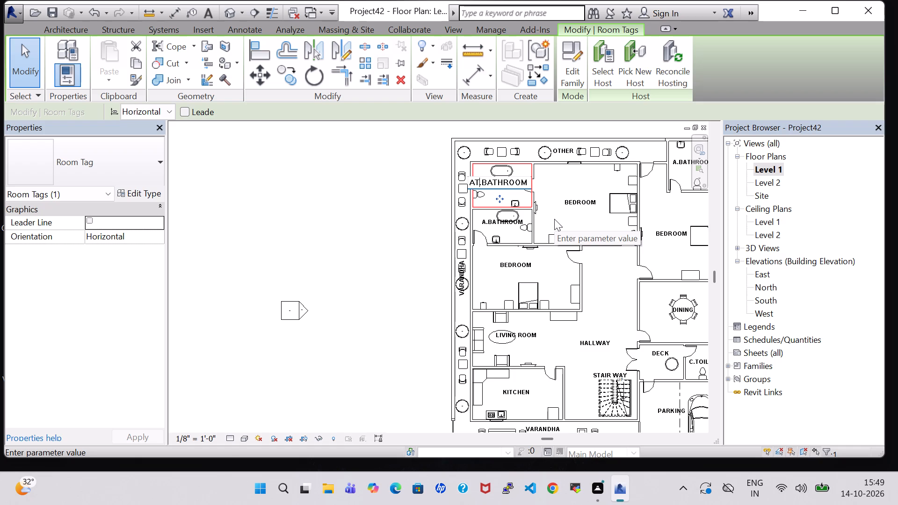
key(Return)
double_click(496, 222)
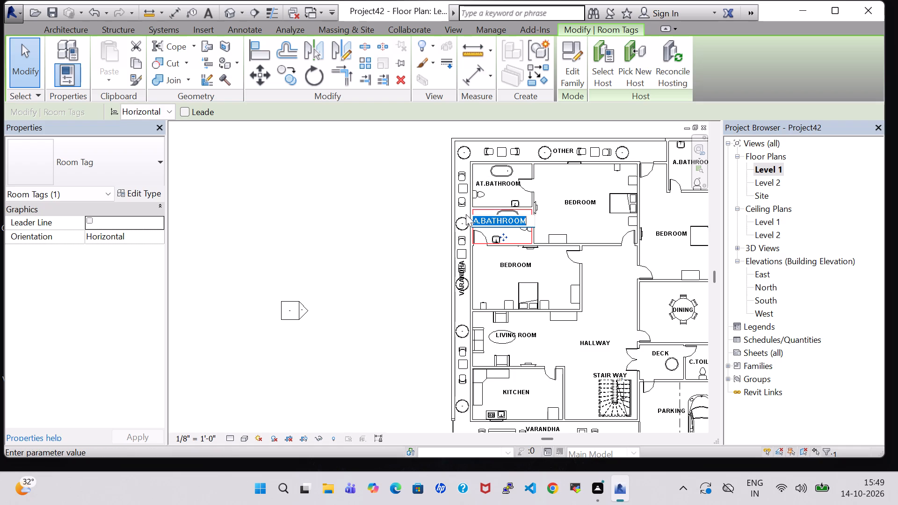
click(479, 218)
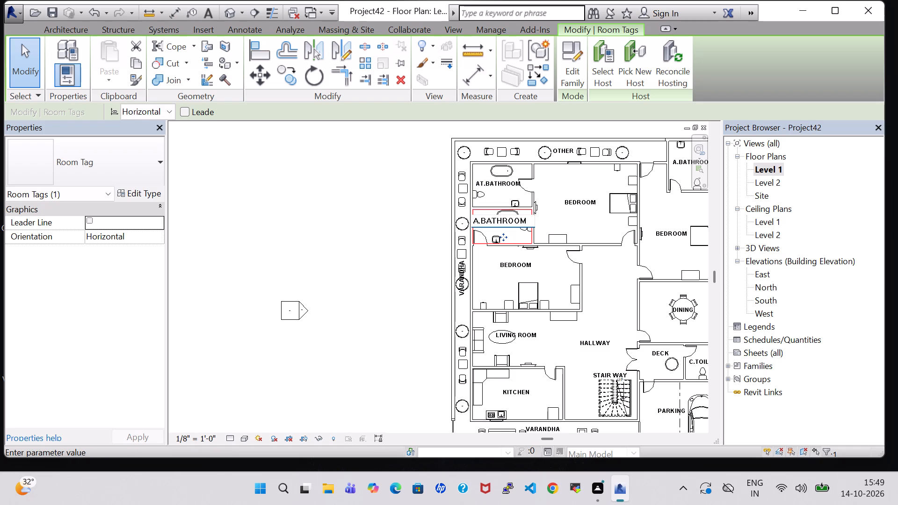
key(Left)
key(t)
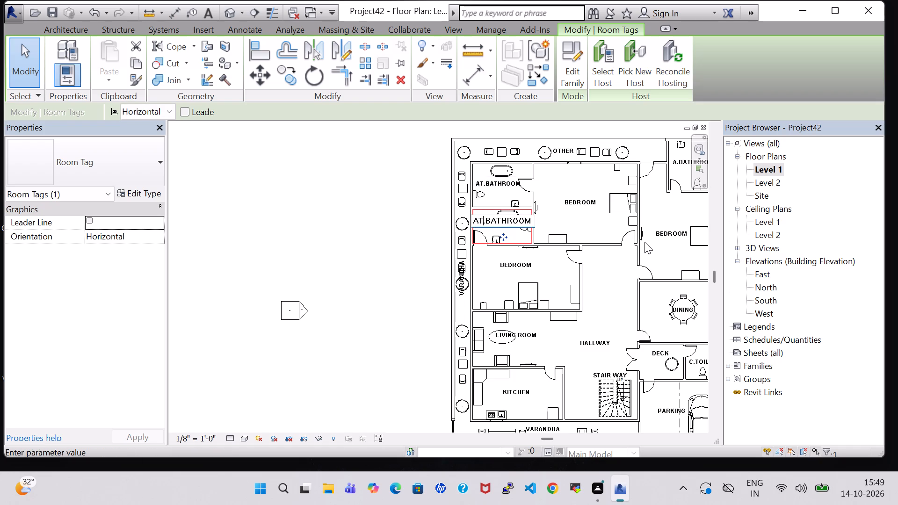
key(Return)
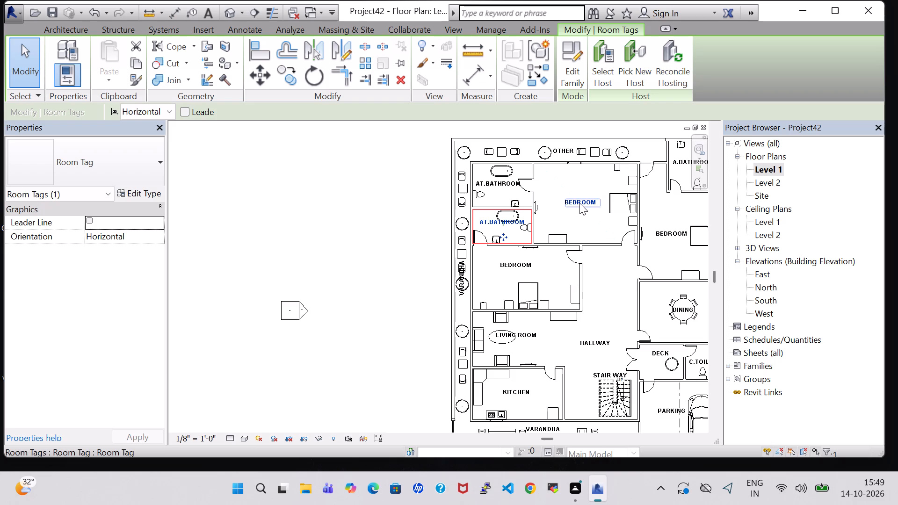
middle_drag(579, 203, 517, 205)
double_click(623, 162)
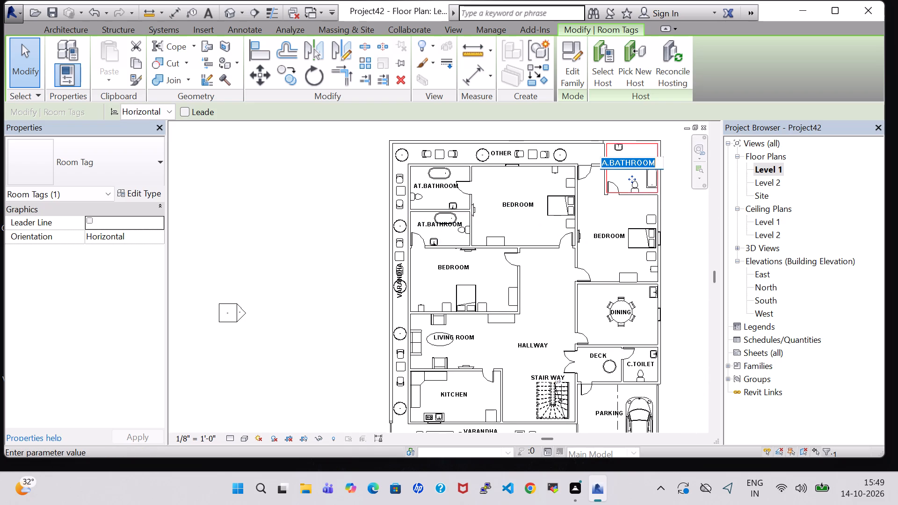
click(606, 161)
key(t)
key(Return)
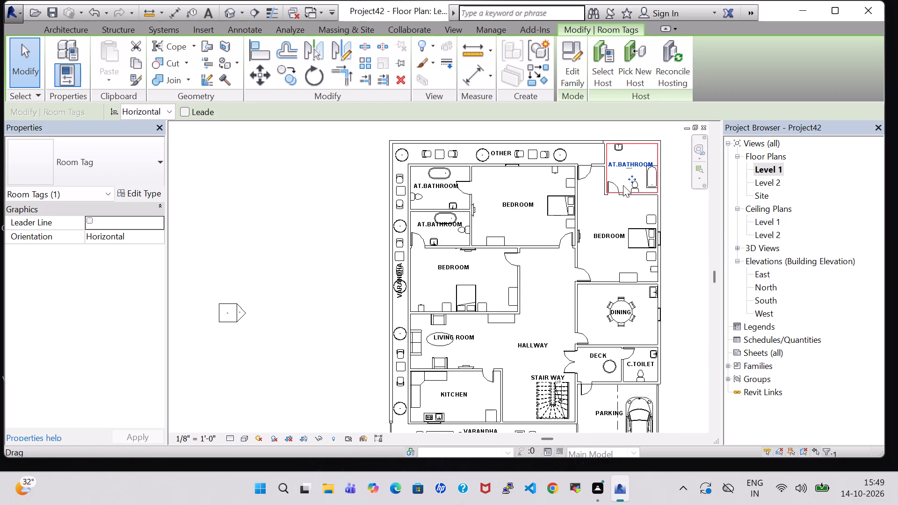
Rename the DINING room tag as DINING HALL.
double_click(622, 311)
click(630, 311)
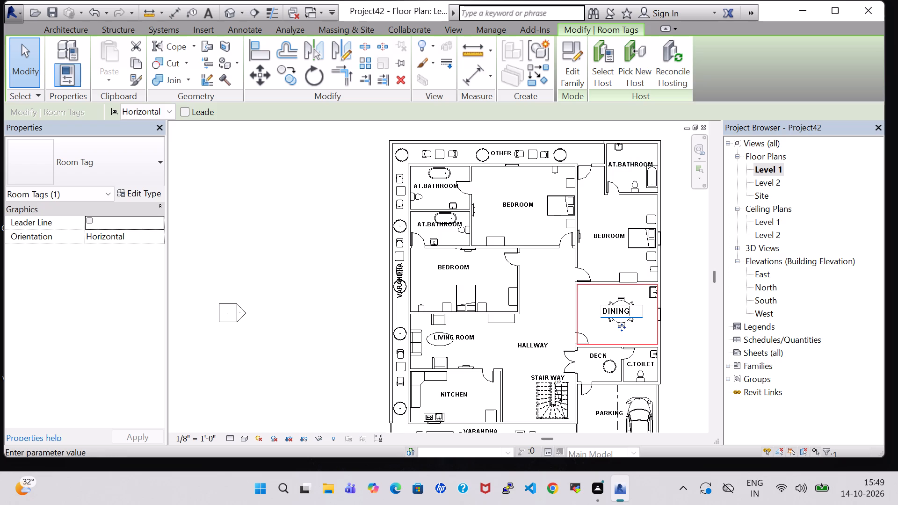
key(space)
text(H)
text(ALL)
key(Return)
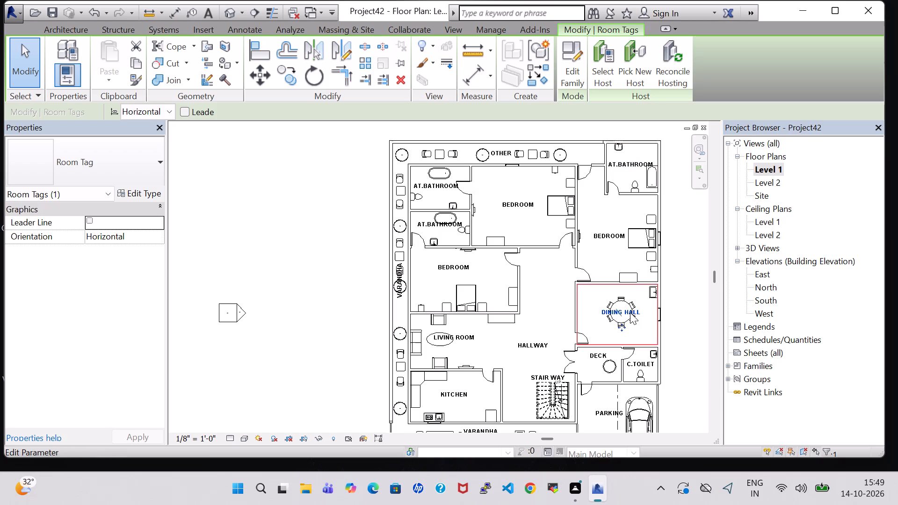
Nudge the DECK room tag down and slightly left so it lines up with the C.TOILET tag.
scroll(634, 312, up, 1)
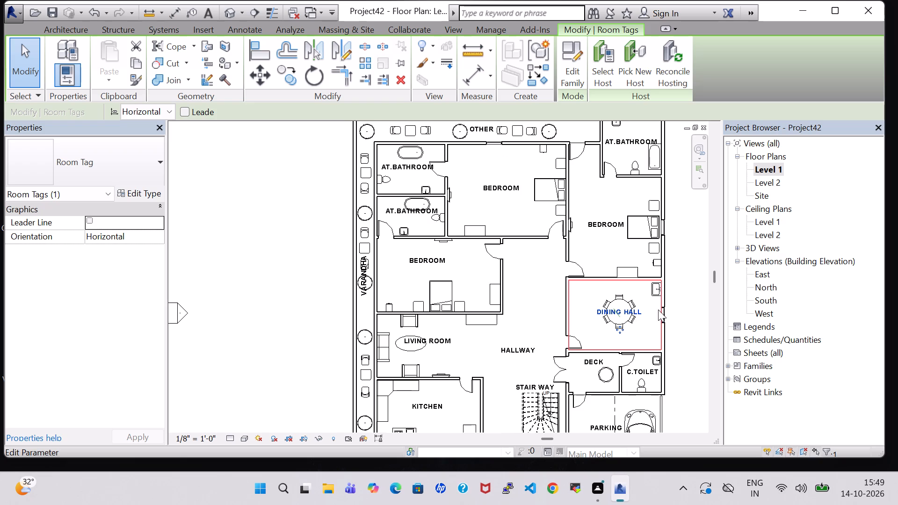
click(691, 286)
middle_drag(684, 317, 672, 251)
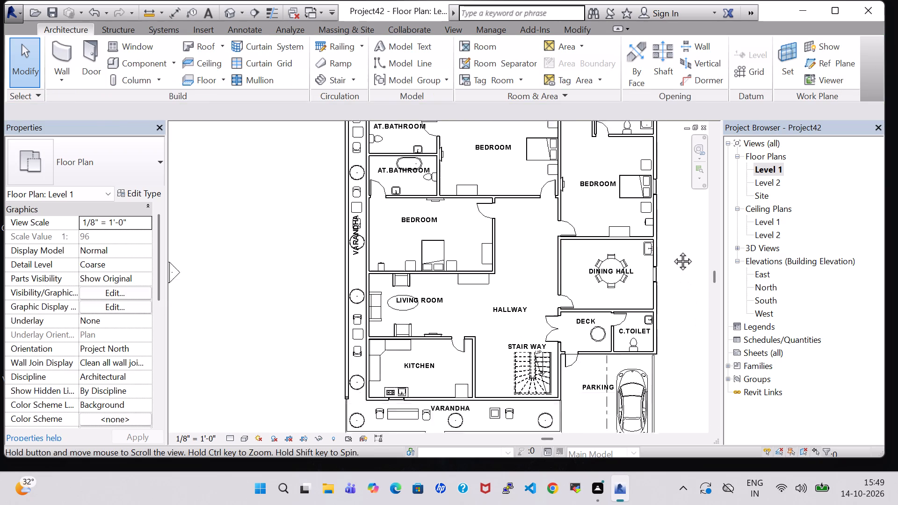
middle_drag(672, 251, 670, 234)
double_click(585, 278)
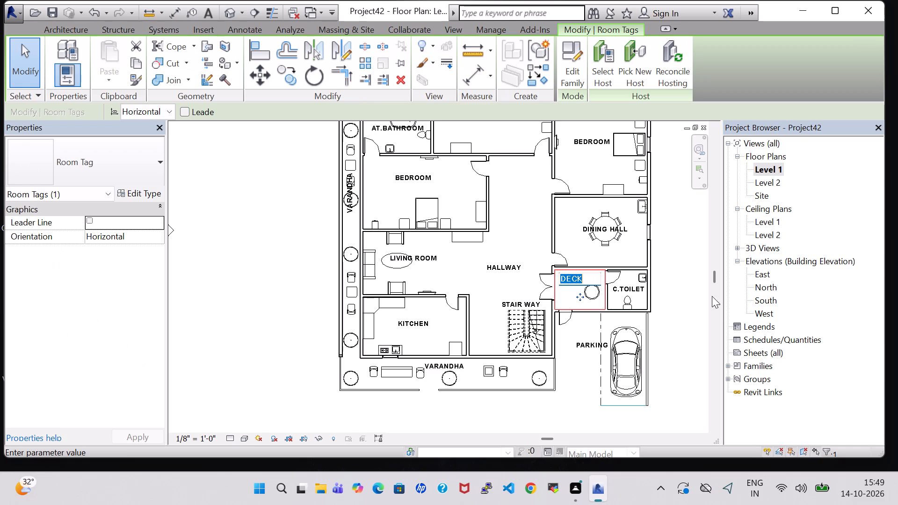
key(Return)
key(Down)
key(Down)
key(Down)
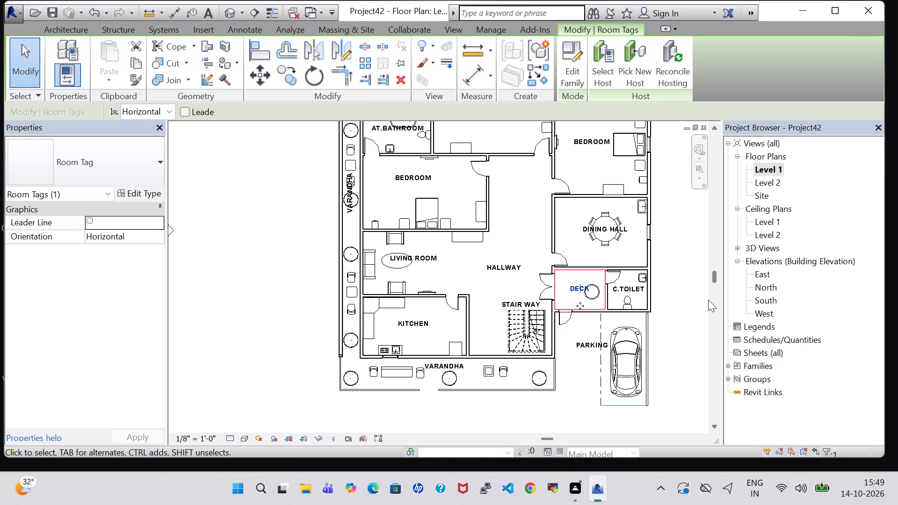
key(Left)
click(687, 292)
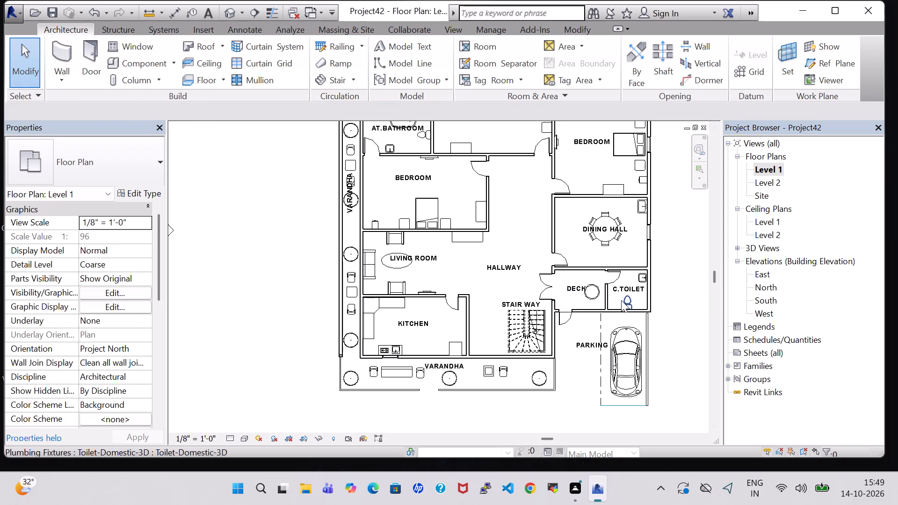
Rename the STAIR WAY room tag as STAIRWAY.
double_click(630, 287)
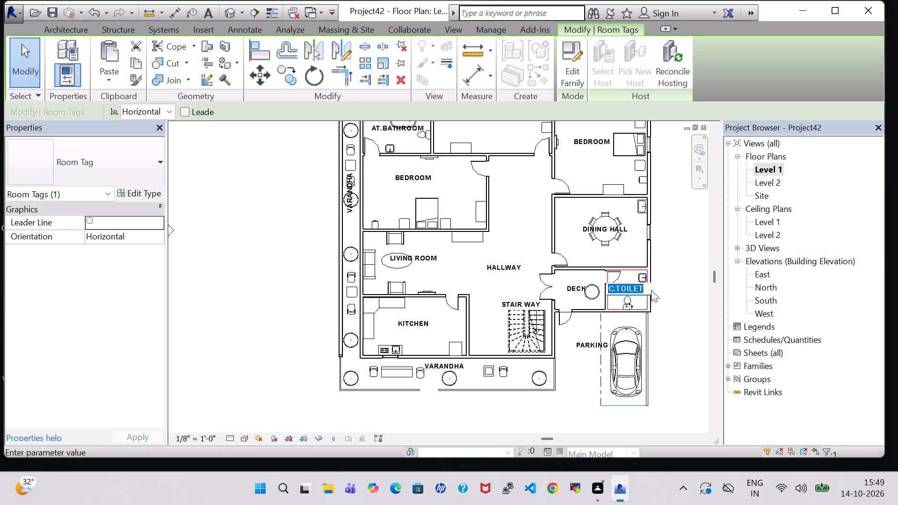
key(Return)
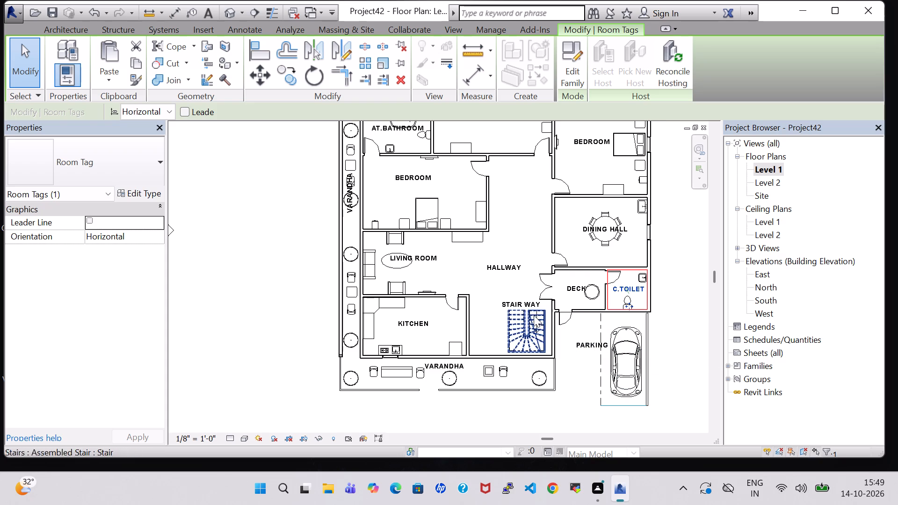
double_click(518, 299)
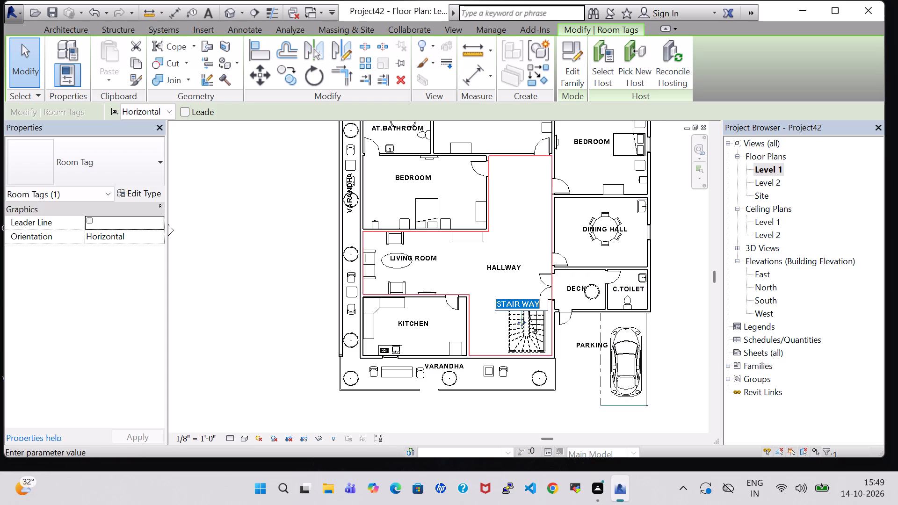
click(523, 303)
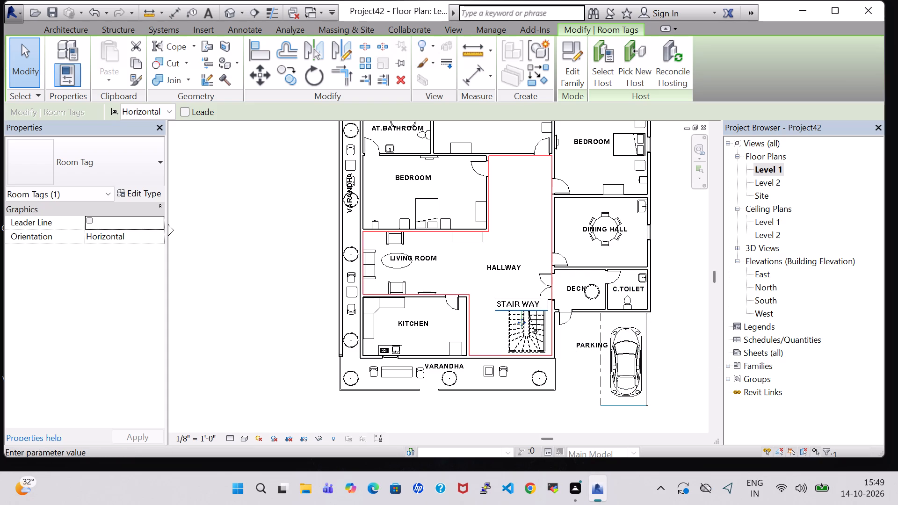
key(BackSpace)
key(Return)
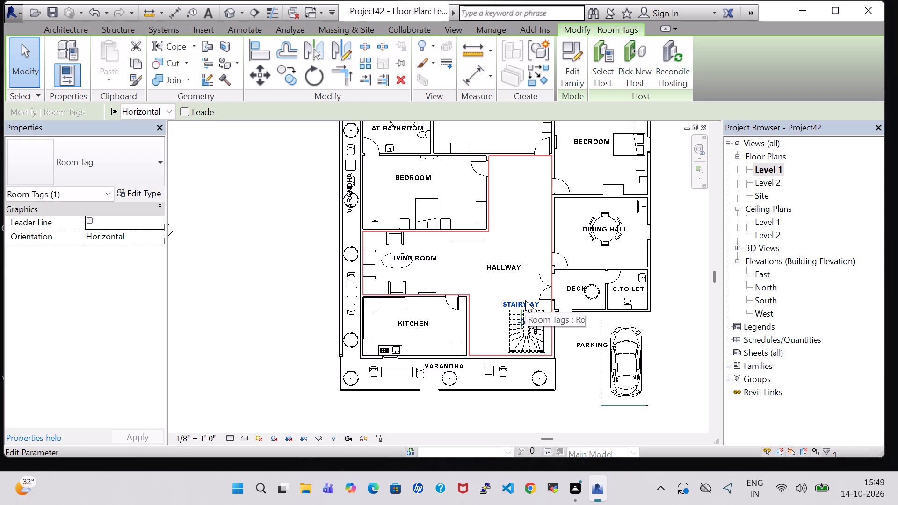
Nudge the HALLWAY room tag slightly to the right, toward the deck doors.
click(493, 265)
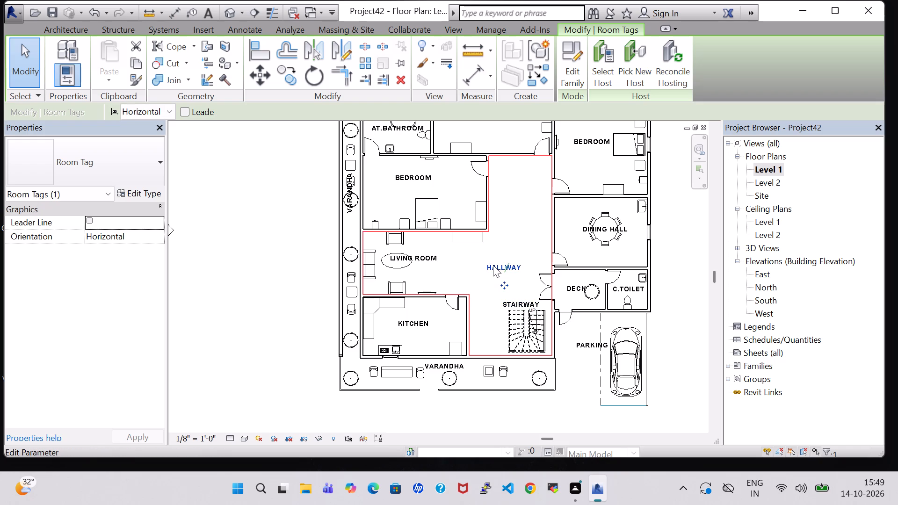
key(Right)
key(Right)
key(Right)
key(Right)
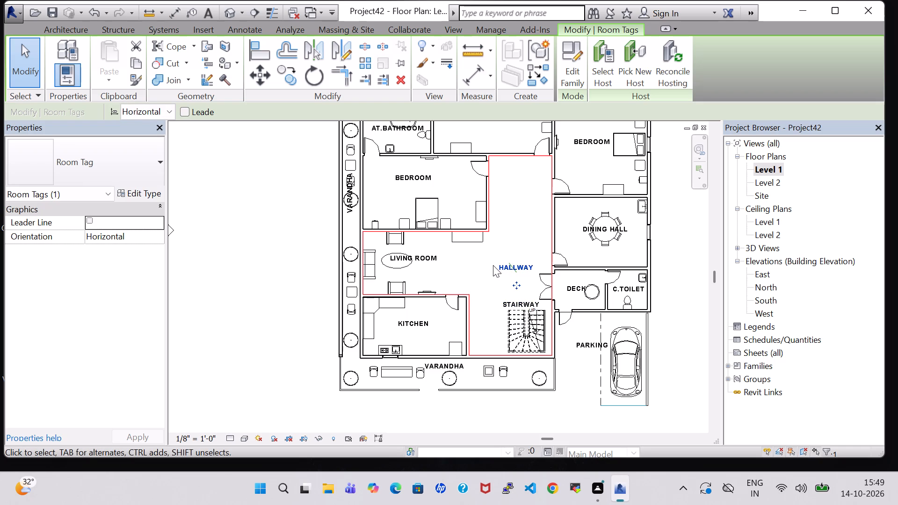
click(508, 202)
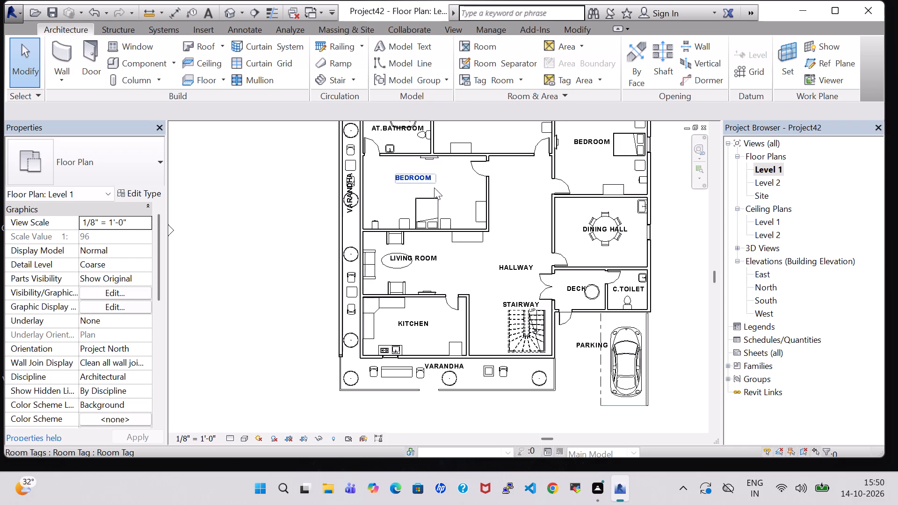
Examine the room tag names and their placement across the Level 1 floor plan.
scroll(434, 191, down, 1)
middle_drag(501, 180, 511, 269)
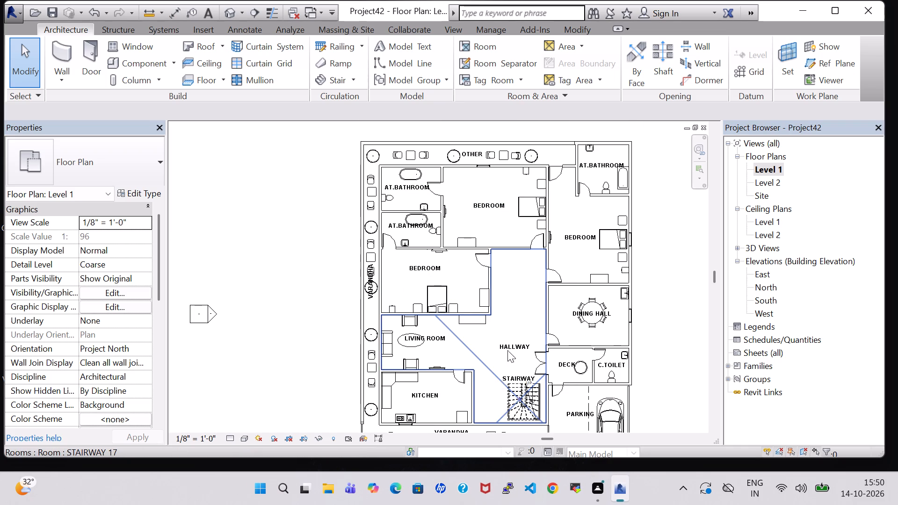
middle_drag(514, 325, 510, 278)
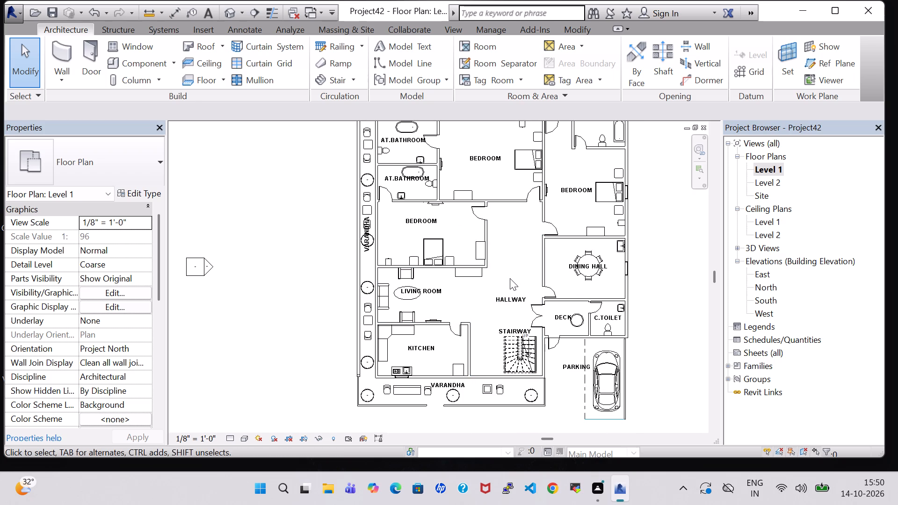
click(640, 347)
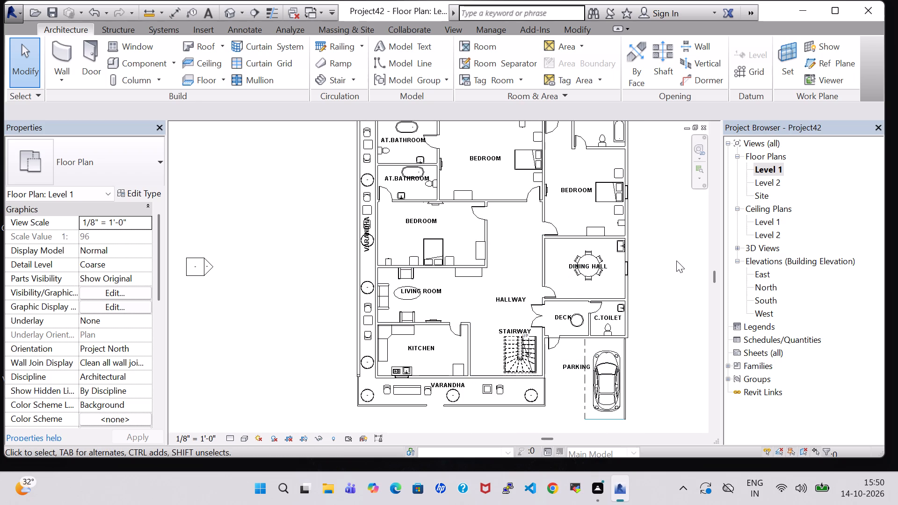
click(676, 260)
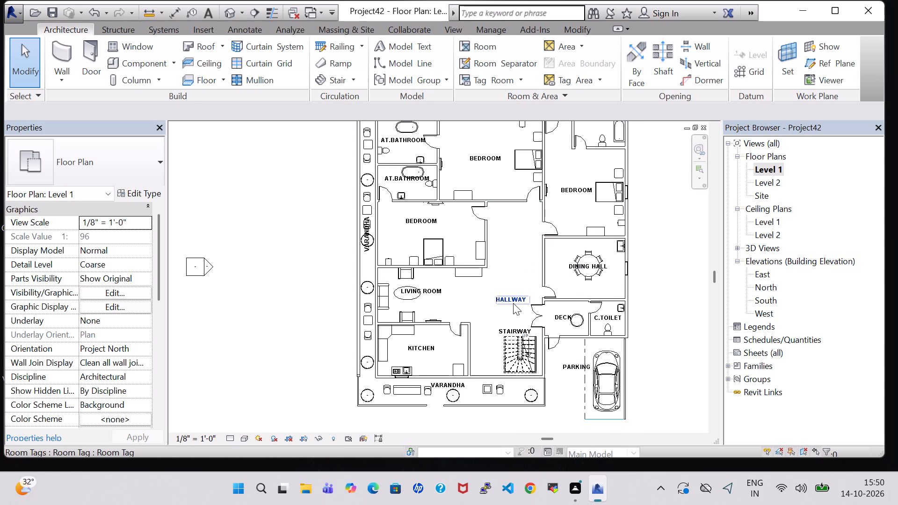
scroll(675, 274, down, 1)
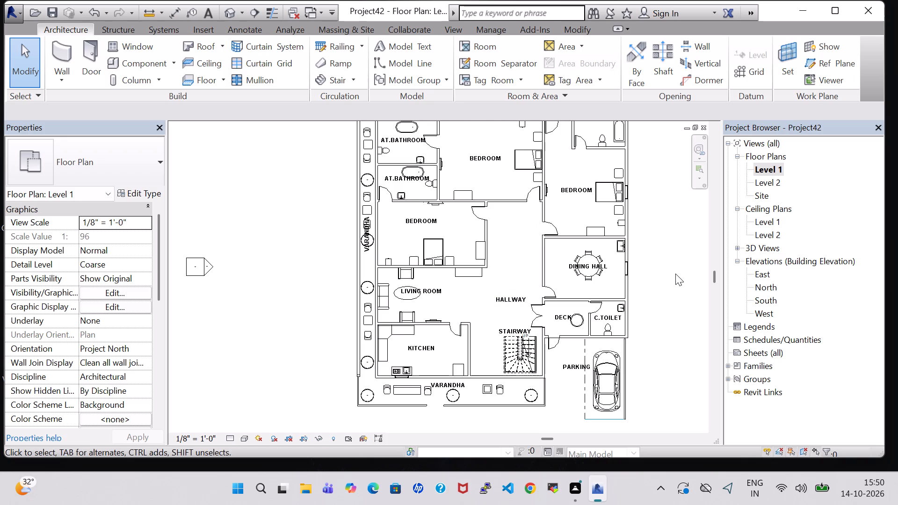
middle_drag(675, 274, 667, 347)
scroll(674, 280, down, 1)
middle_drag(668, 290, 666, 258)
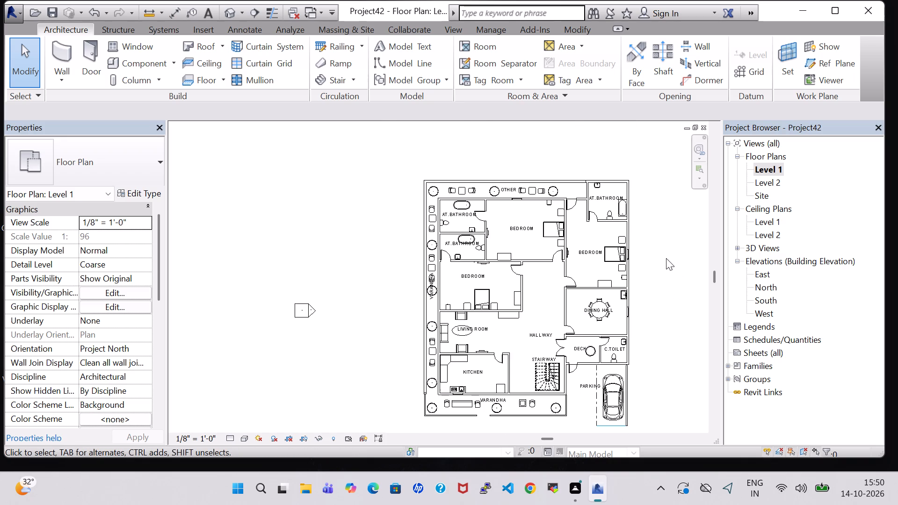
scroll(666, 265, up, 2)
middle_drag(653, 353, 636, 267)
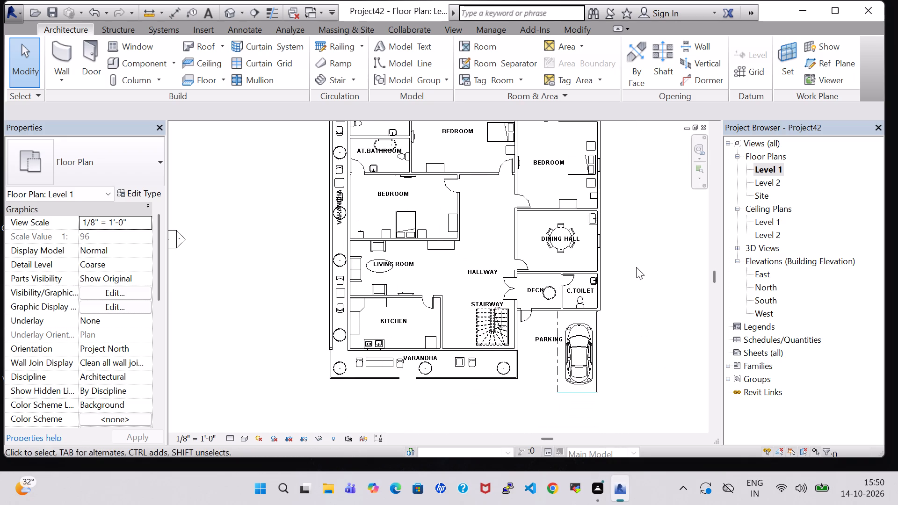
click(659, 331)
click(490, 300)
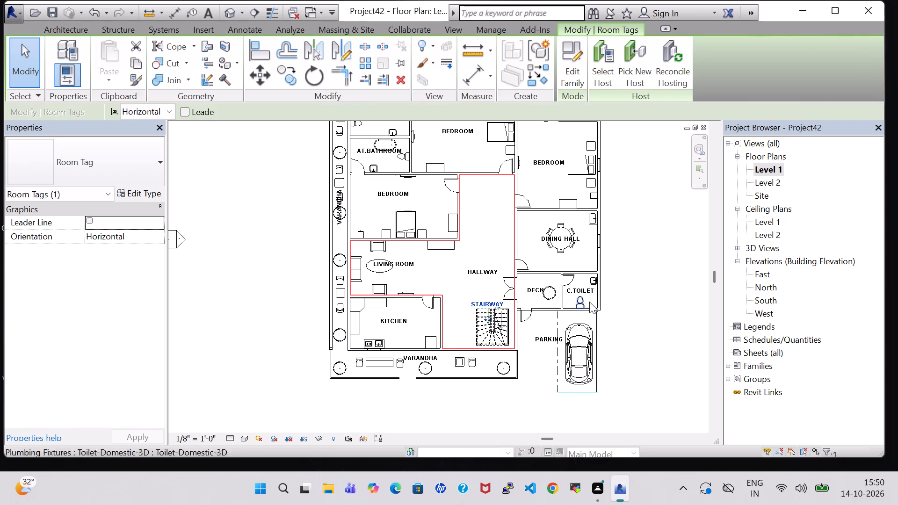
click(645, 302)
click(488, 269)
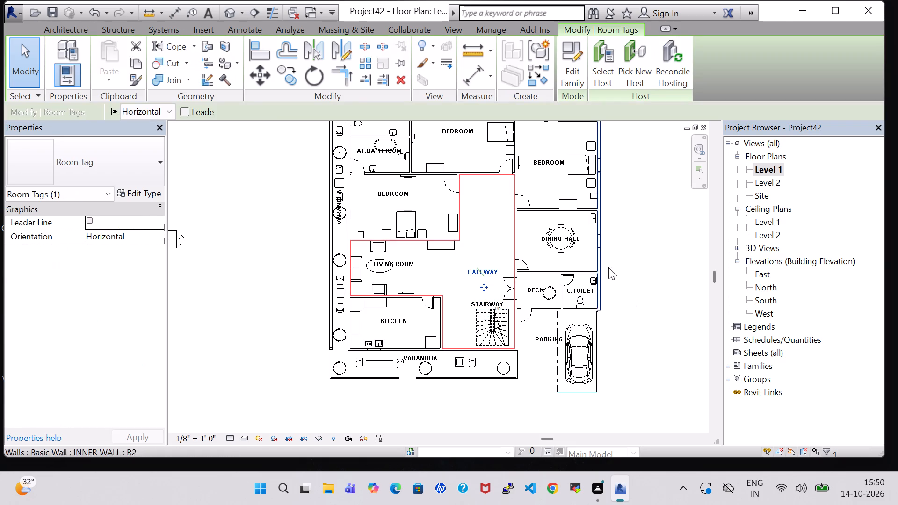
click(658, 266)
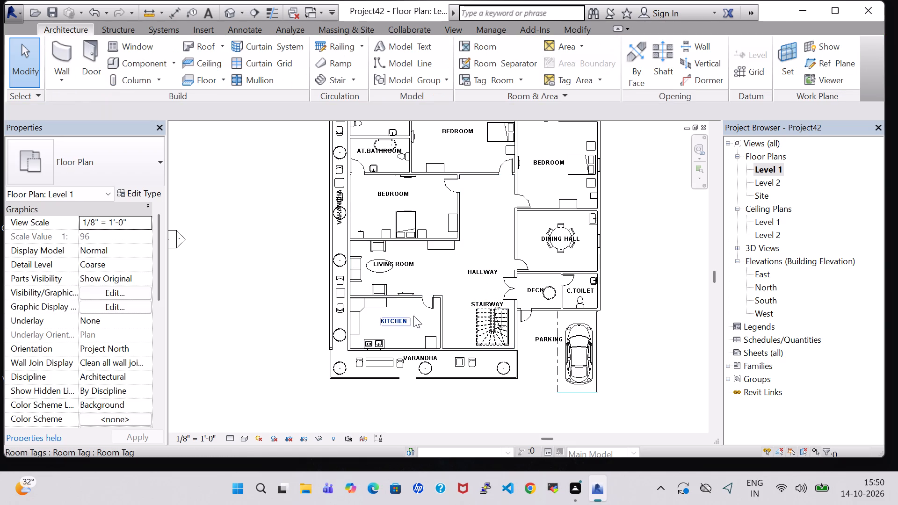
scroll(597, 311, up, 2)
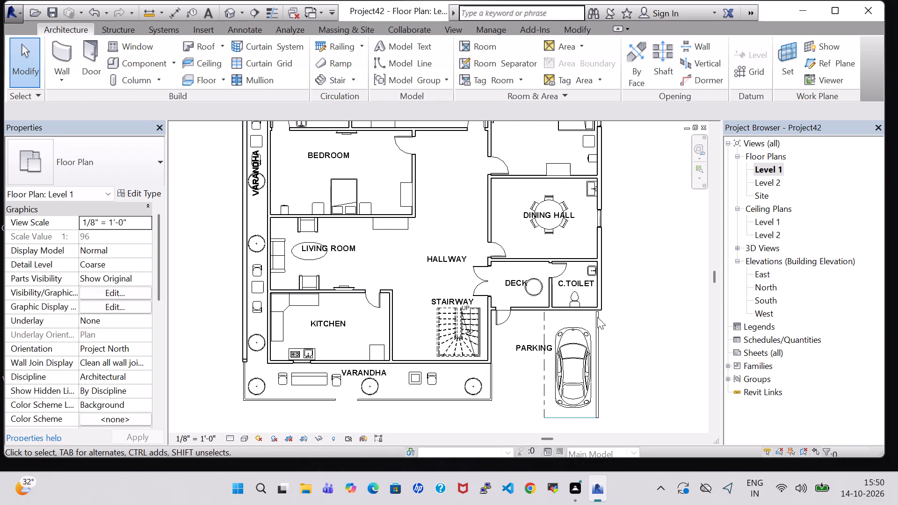
click(620, 317)
Nudge the 9' x 18' - 90 deg parking space slightly up toward the house wall.
scroll(620, 317, down, 2)
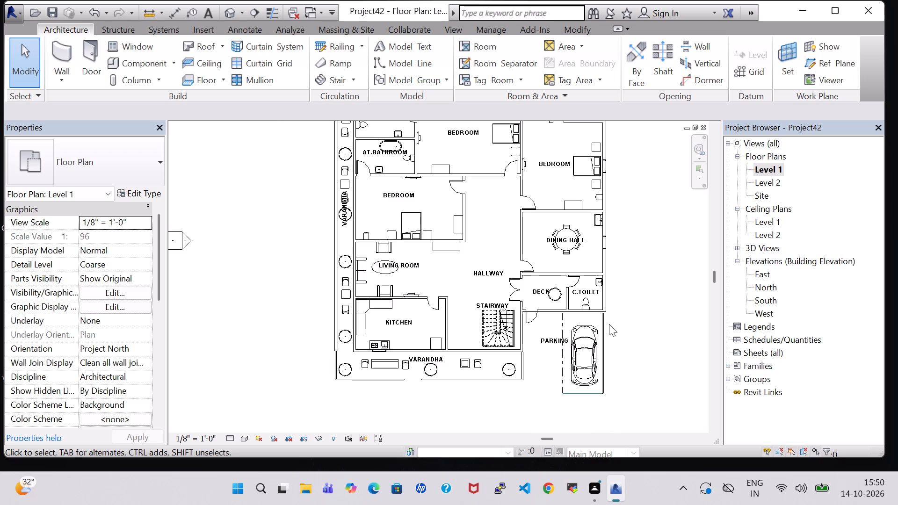
click(607, 324)
key(Up)
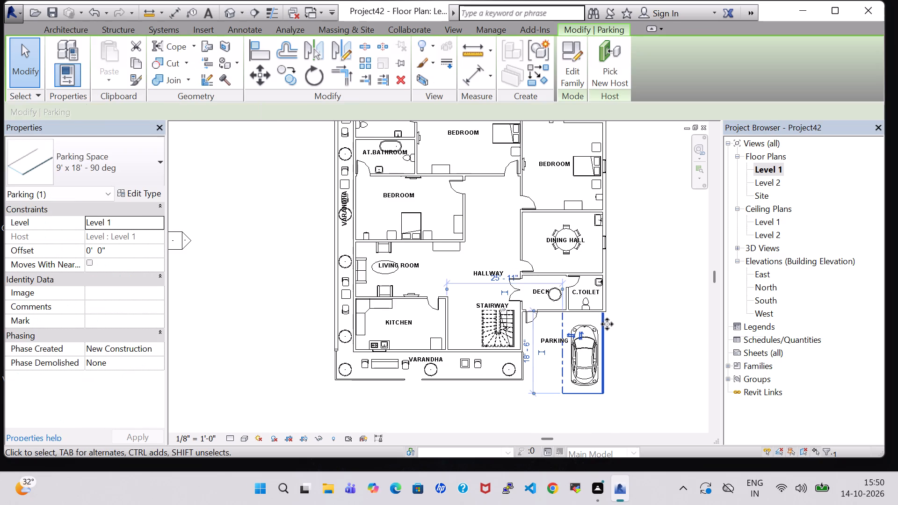
click(656, 303)
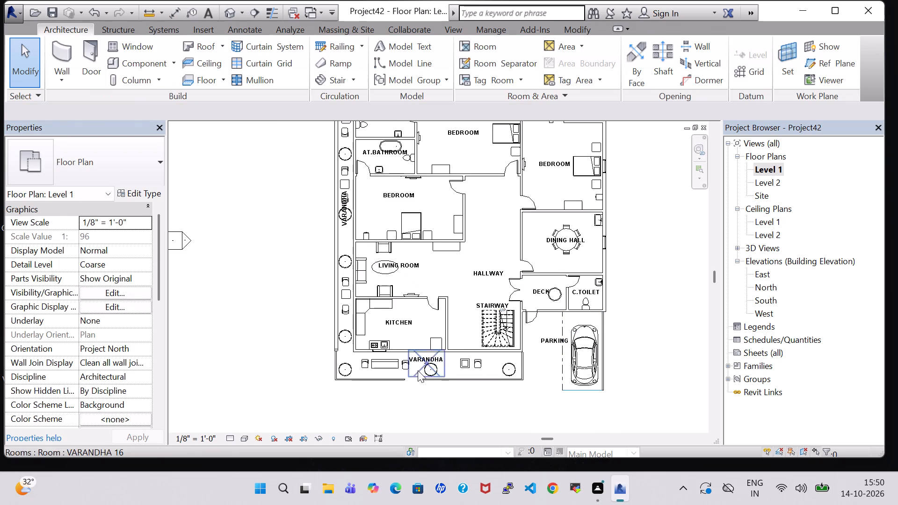
Move the vertical VARANDHA room tag down the side veranda, clear of the chair and the juniper plant.
scroll(622, 171, down, 1)
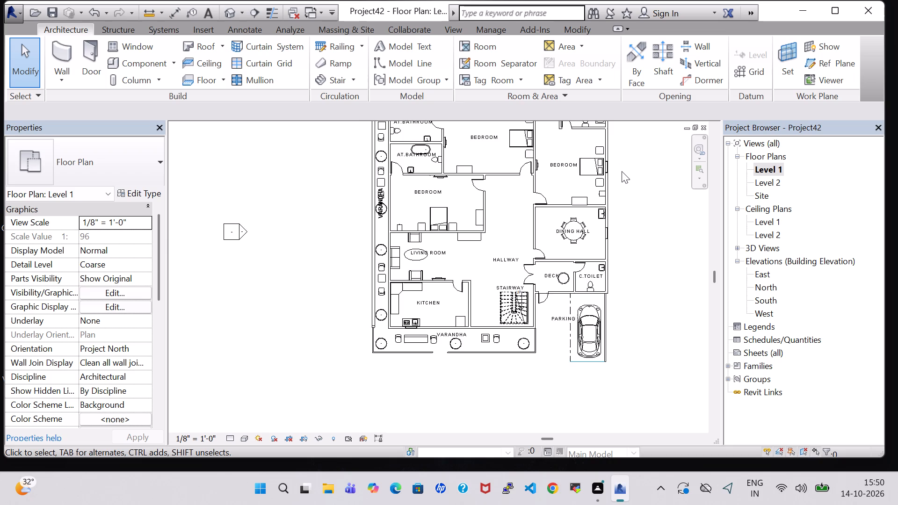
middle_drag(622, 171, 614, 285)
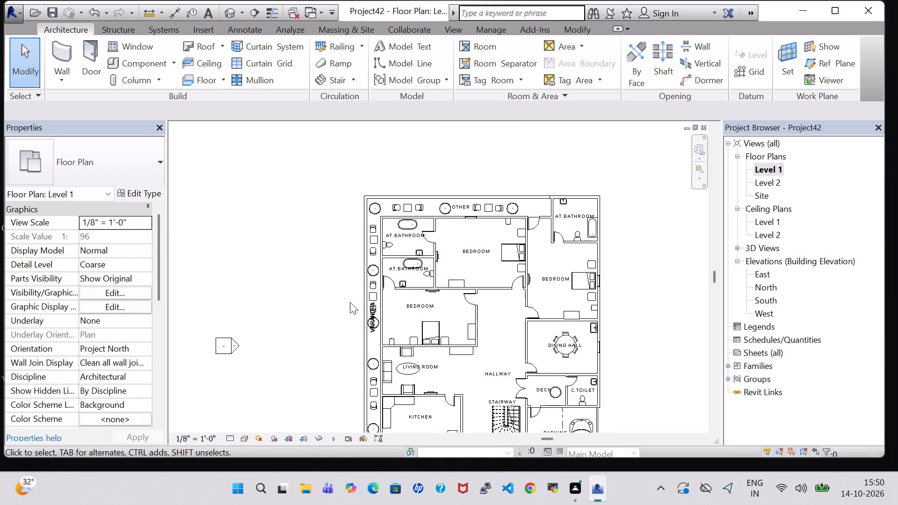
scroll(370, 312, up, 2)
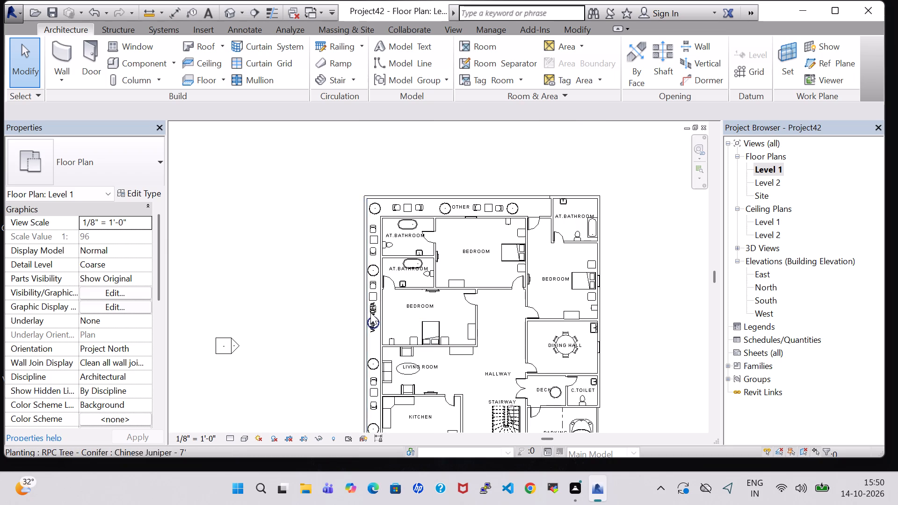
scroll(370, 312, up, 5)
click(370, 308)
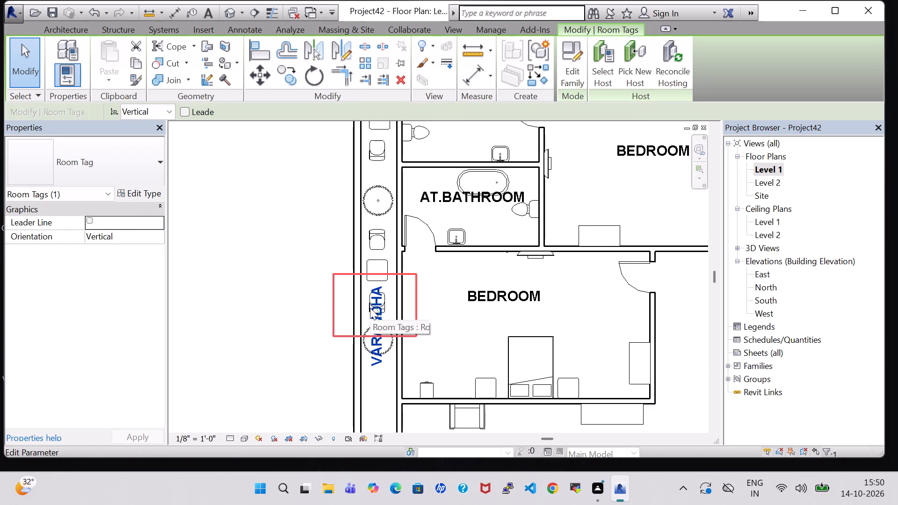
key(Down)
key(Down)
key(Down)
key(Down)
key(Down)
key(Down)
key(Down)
key(Down)
key(Down)
key(Down)
key(Down)
key(Down)
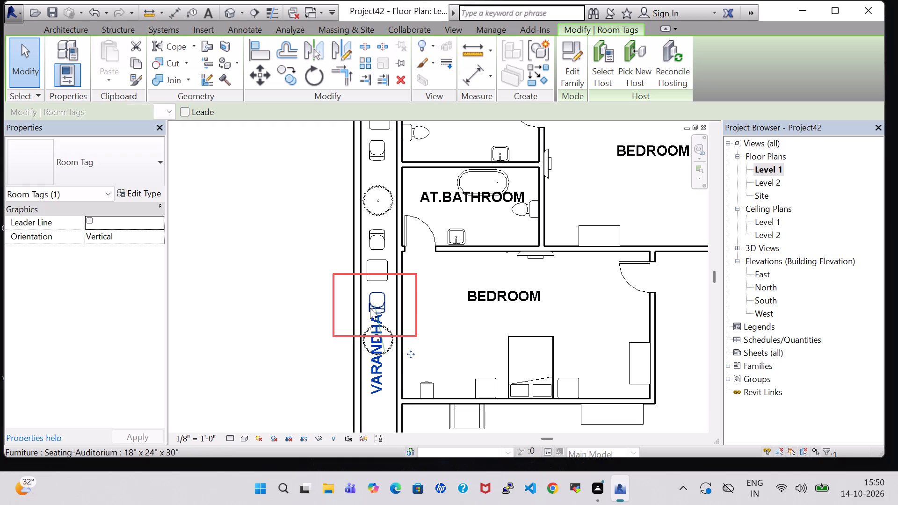
key(Down)
key(Down)
key(Down)
key(Down)
key(Down)
key(Down)
key(Down)
key(Down)
key(Down)
key(Down)
key(Down)
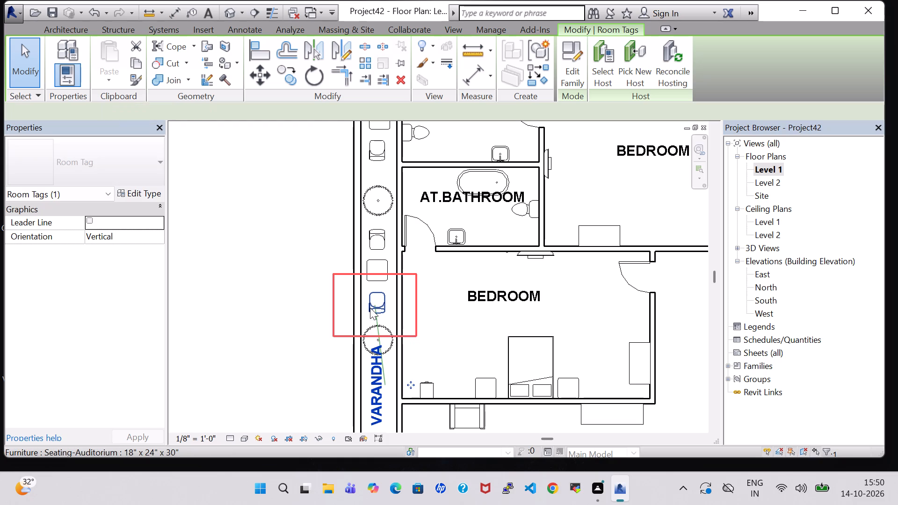
key(Down)
key(Down)
key(Down)
key(Down)
key(Down)
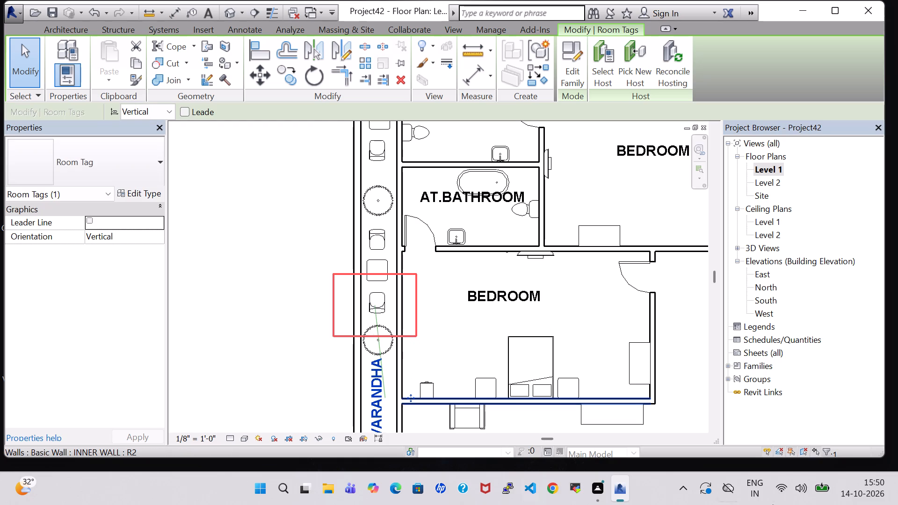
Examine the overall Level 1 floor plan with its room tags, furniture and parking space.
scroll(675, 316, down, 3)
click(676, 320)
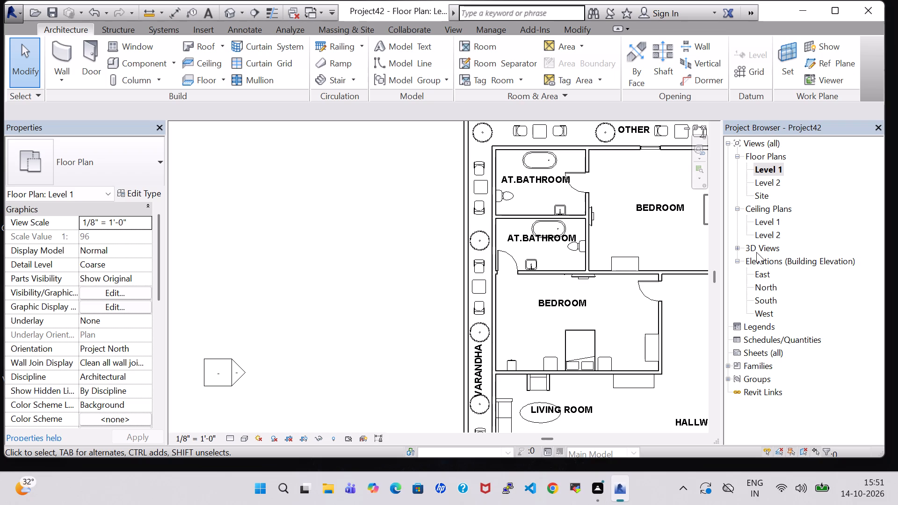
click(347, 238)
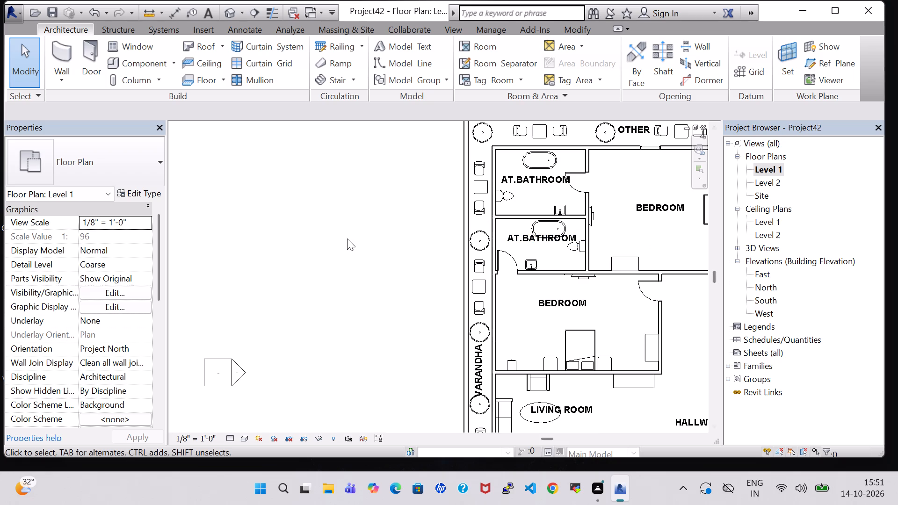
scroll(347, 238, down, 5)
middle_drag(643, 268, 643, 257)
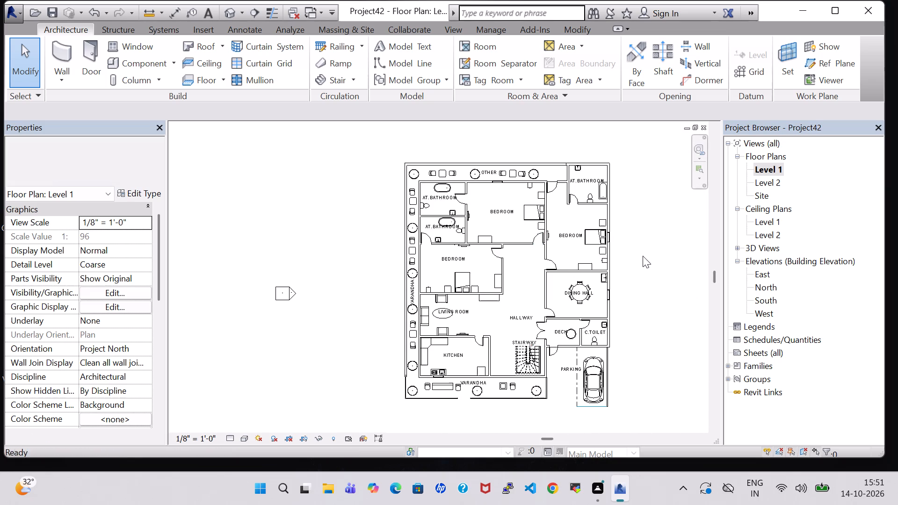
scroll(644, 255, up, 2)
middle_click(644, 255)
scroll(644, 255, down, 1)
middle_drag(653, 268, 658, 248)
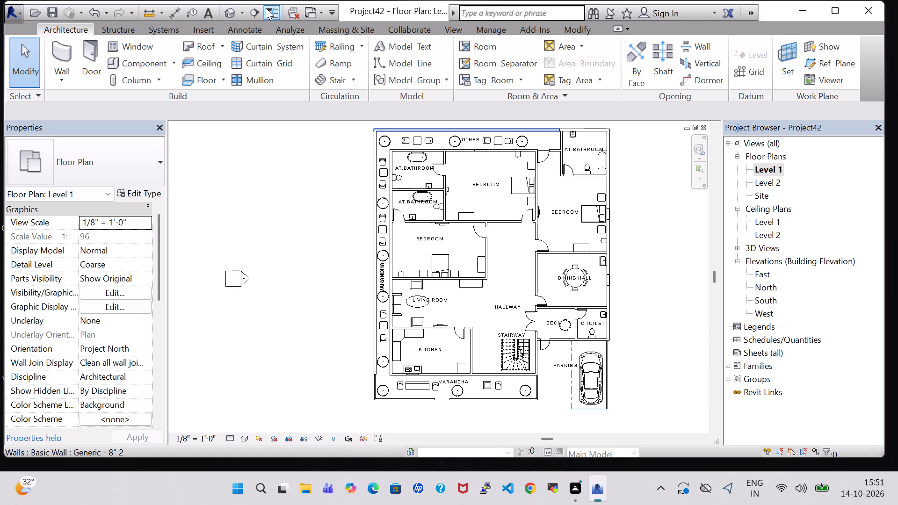
Open the 3D view and inspect the house from the front, including the veranda and parked car.
click(228, 12)
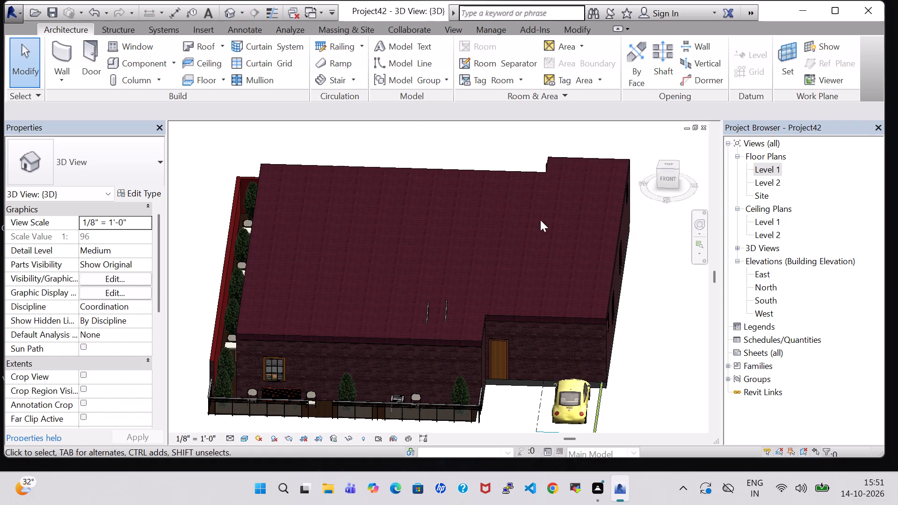
middle_drag(650, 354, 650, 344)
shift+middle_drag(650, 344, 643, 328)
shift+middle_click(643, 328)
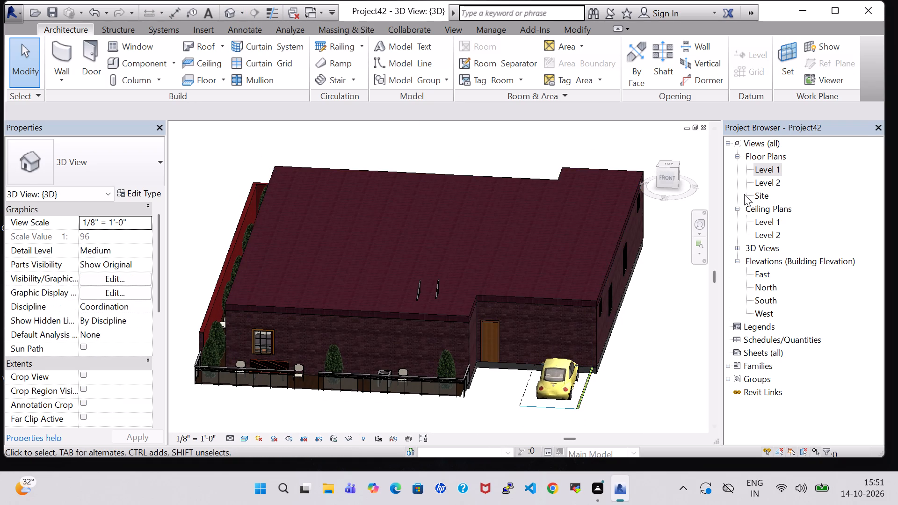
Return to the Level 1 floor plan and examine the dining hall, C.TOILET, deck and hallway area.
double_click(772, 169)
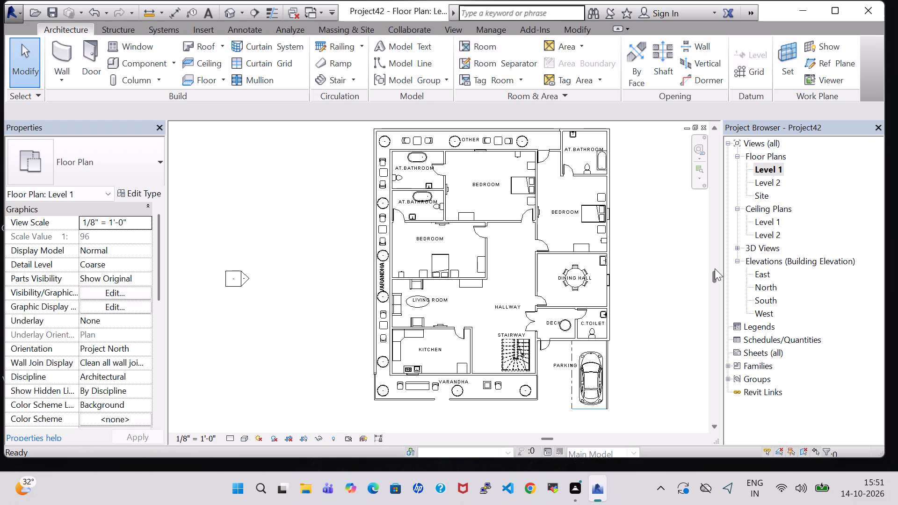
scroll(618, 290, up, 6)
click(618, 290)
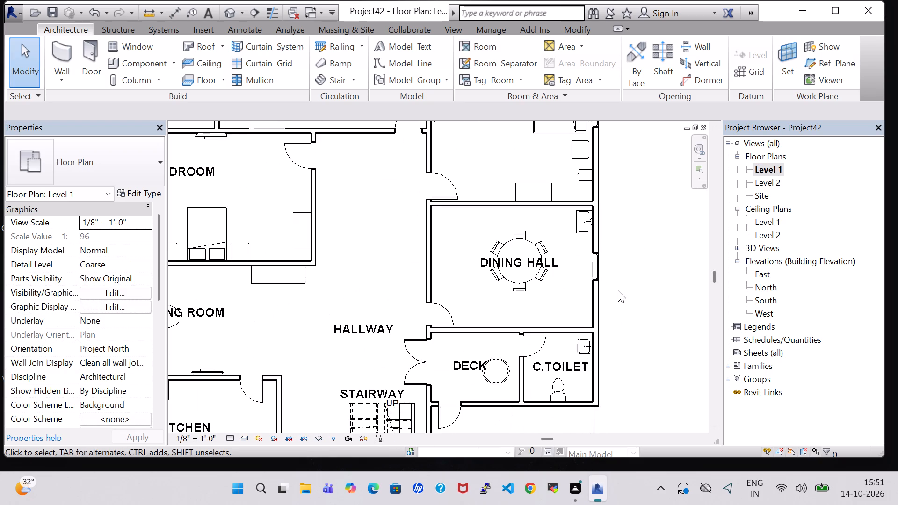
click(585, 340)
click(626, 325)
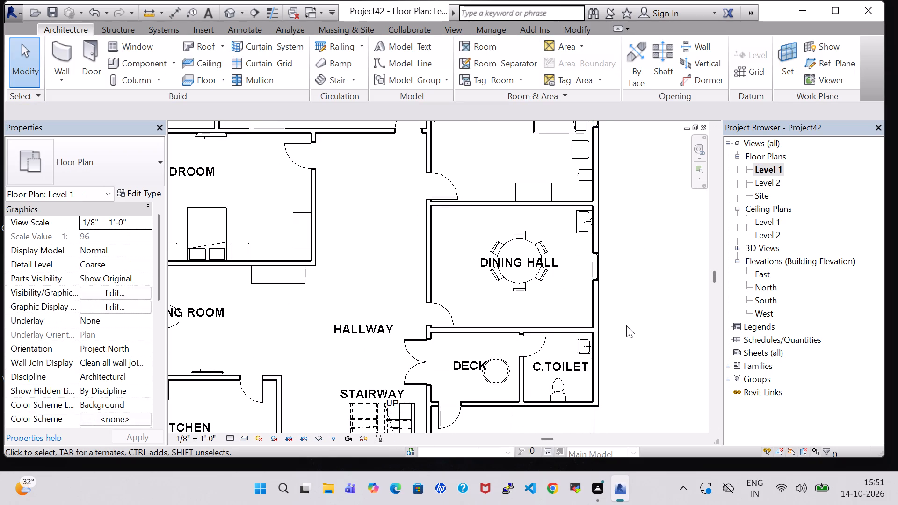
scroll(626, 325, down, 1)
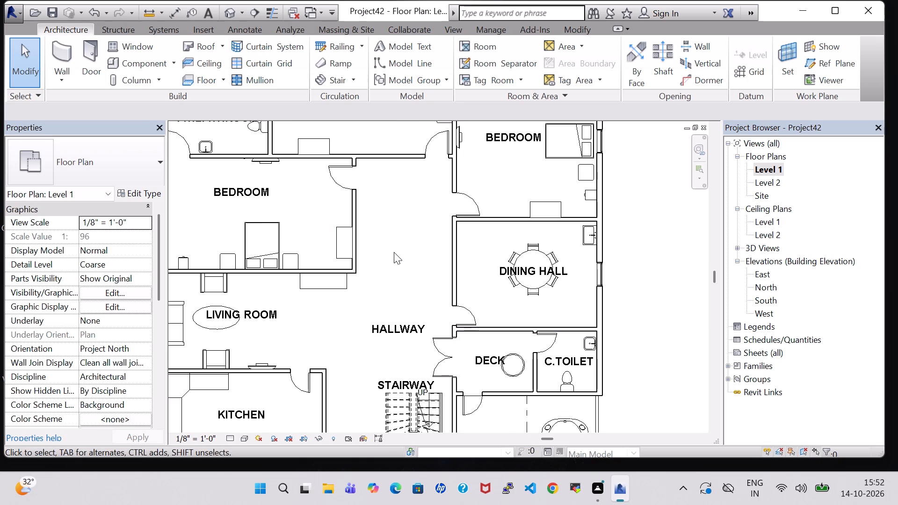
click(397, 253)
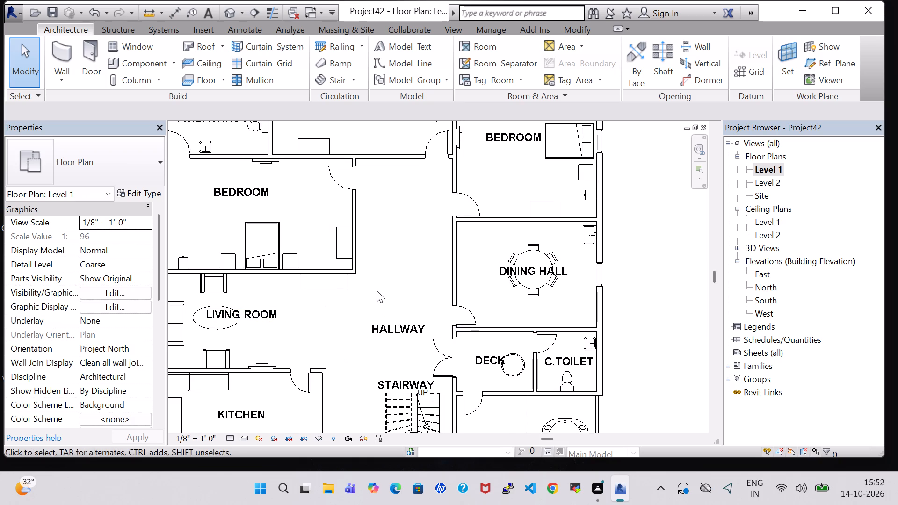
Nudge the AT.BATHROOM room tag in the lower of the two adjoining bathrooms down, clear of the bathtub.
scroll(379, 301, down, 3)
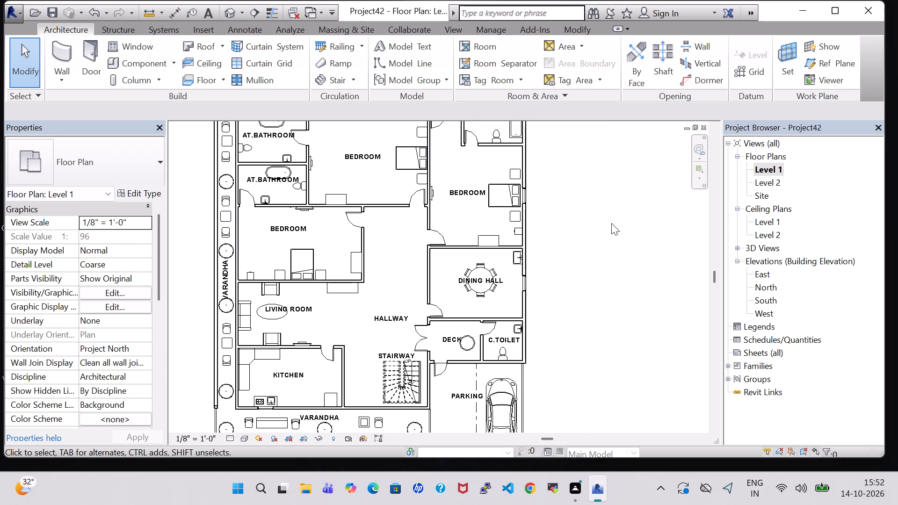
click(285, 173)
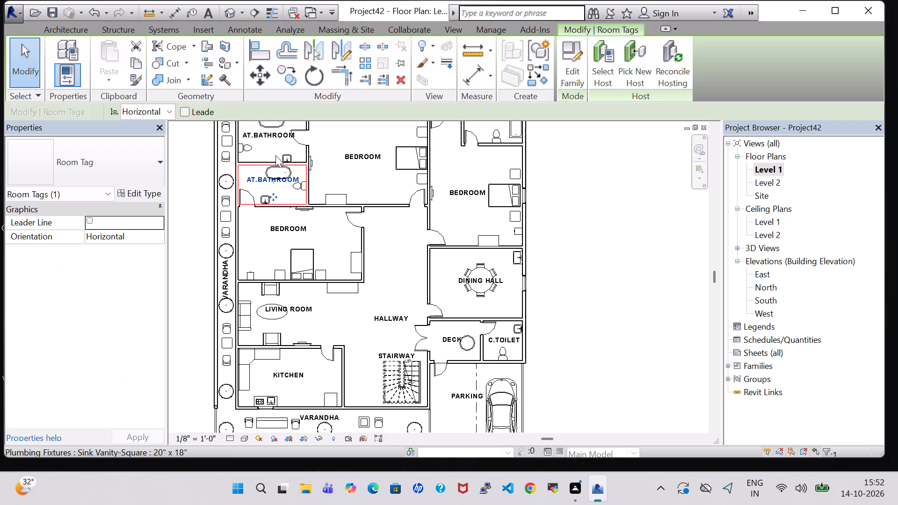
key(Down)
key(Down)
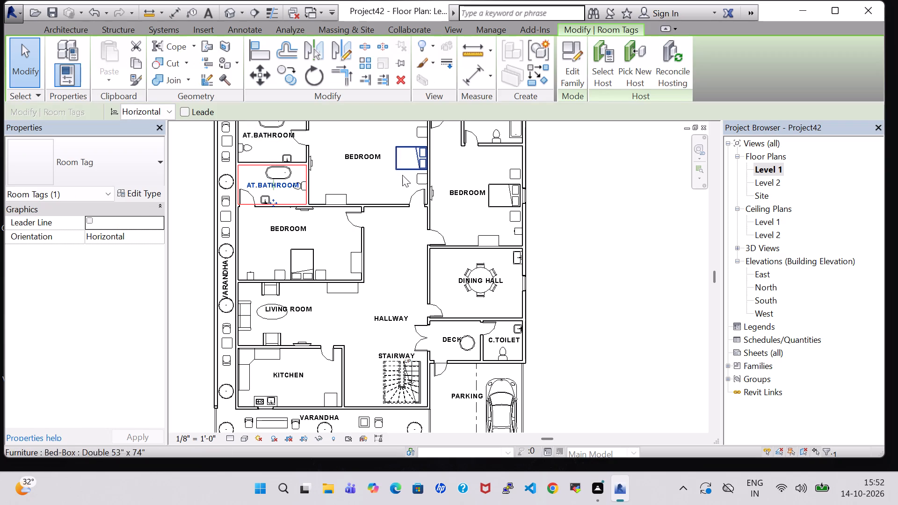
click(633, 252)
Shift the Chinese Juniper nearest the corner bathroom in the OTHER strip toward that bathroom, about 8' - 8" from its wall.
scroll(578, 256, down, 2)
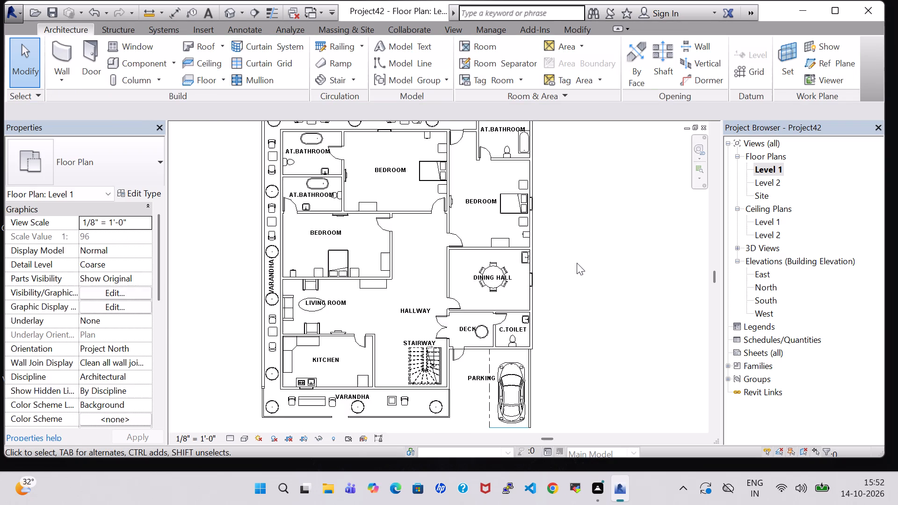
middle_drag(577, 263, 589, 343)
click(467, 217)
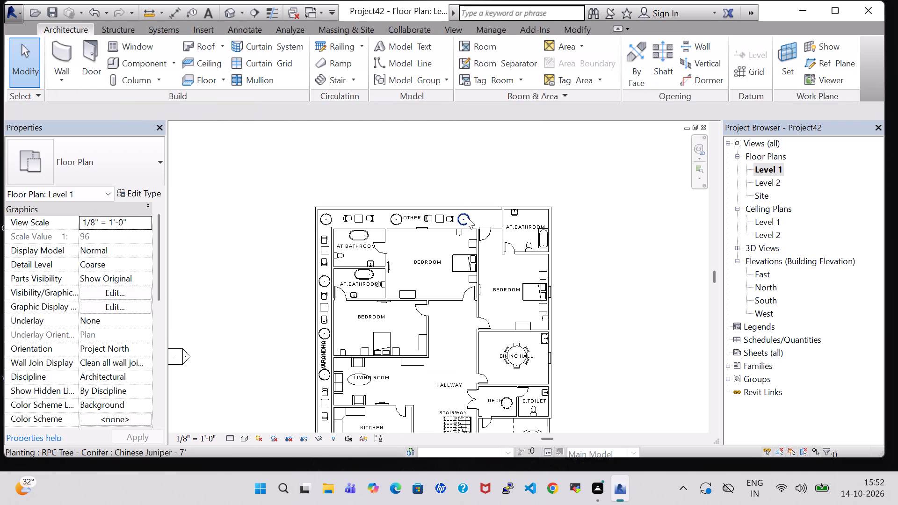
key(Right)
key(Right)
key(Right)
key(Right)
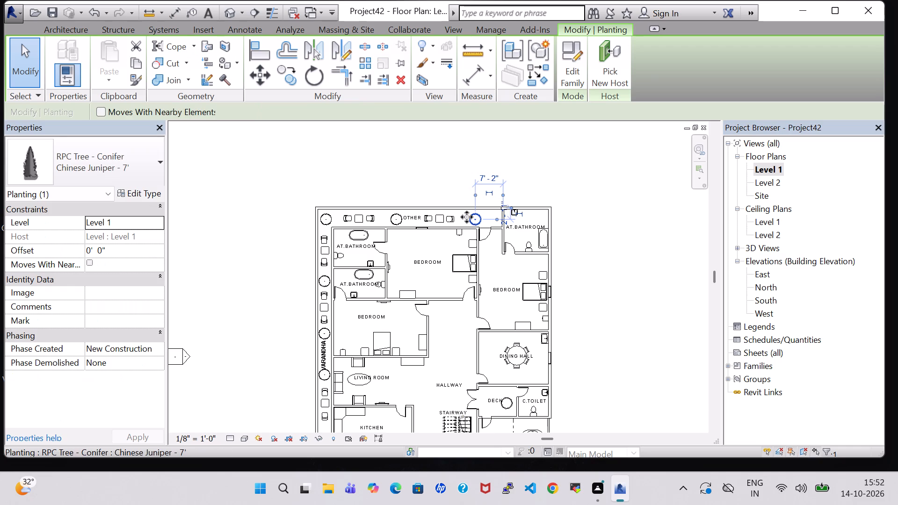
key(Up)
key(Left)
key(Down)
key(Left)
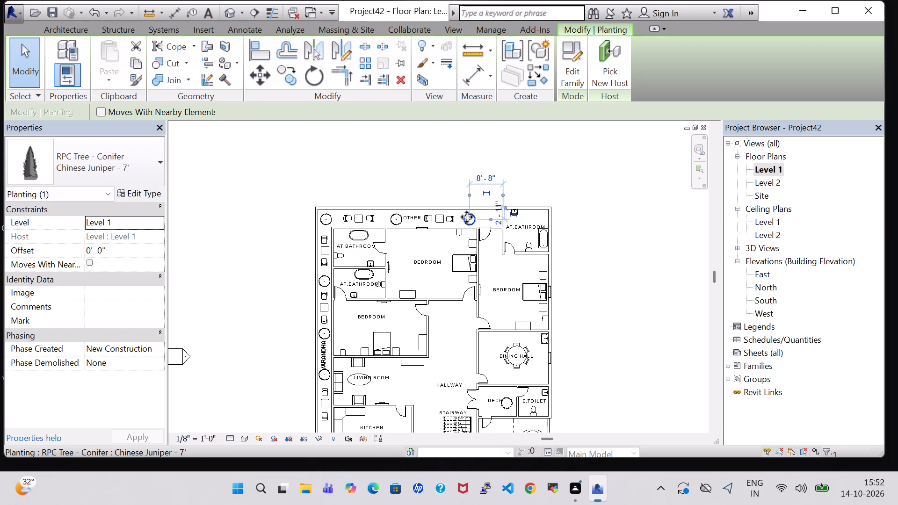
click(619, 243)
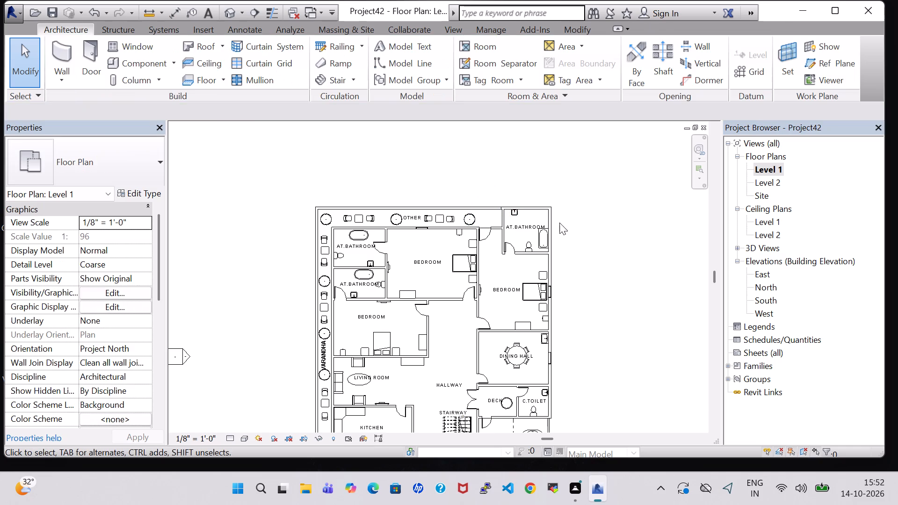
Inspect the sinks and toilet in the attached bathrooms along the upper part of the Level 1 plan.
scroll(514, 223, up, 5)
click(514, 209)
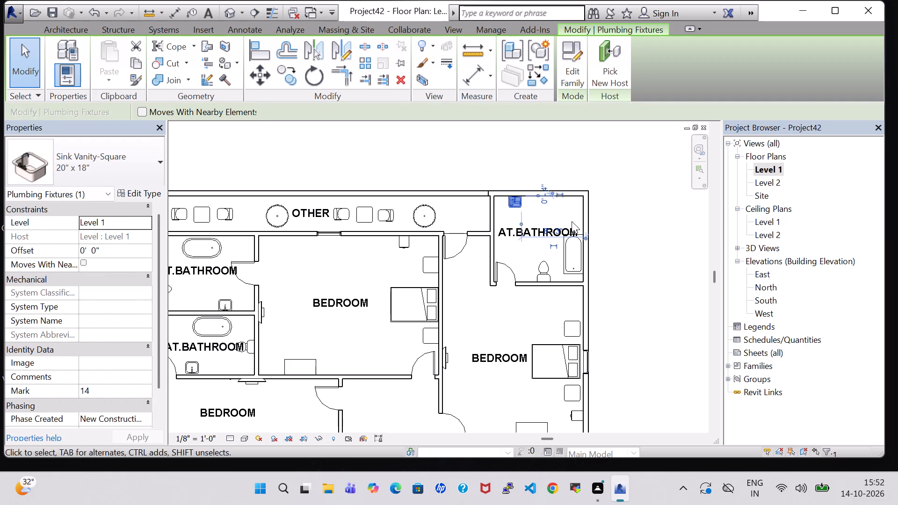
click(648, 233)
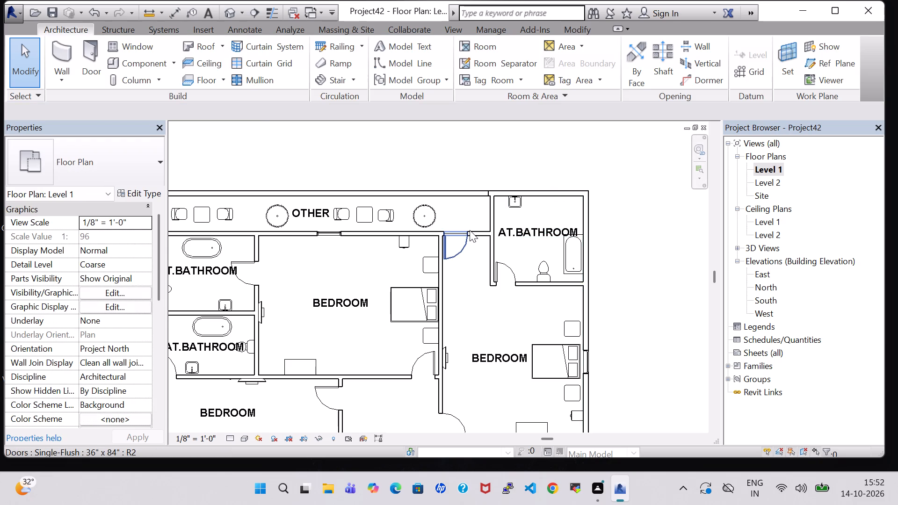
scroll(470, 231, down, 3)
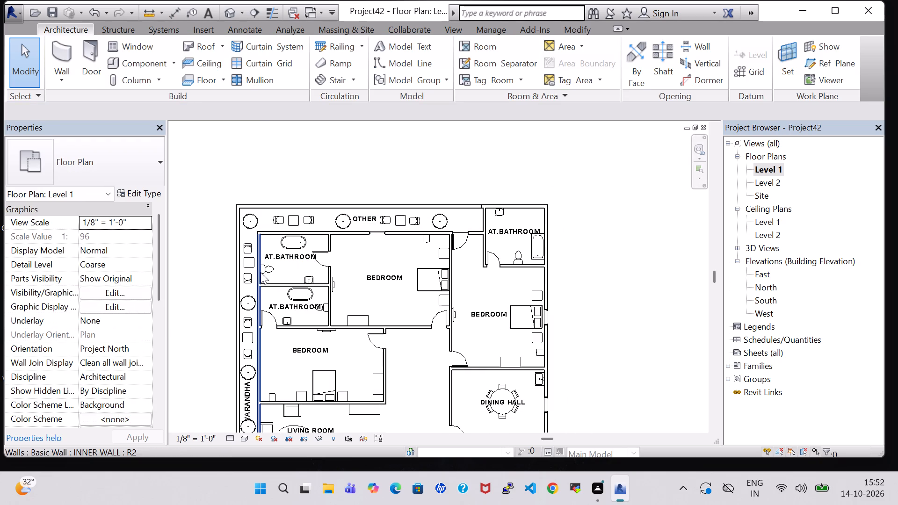
click(269, 271)
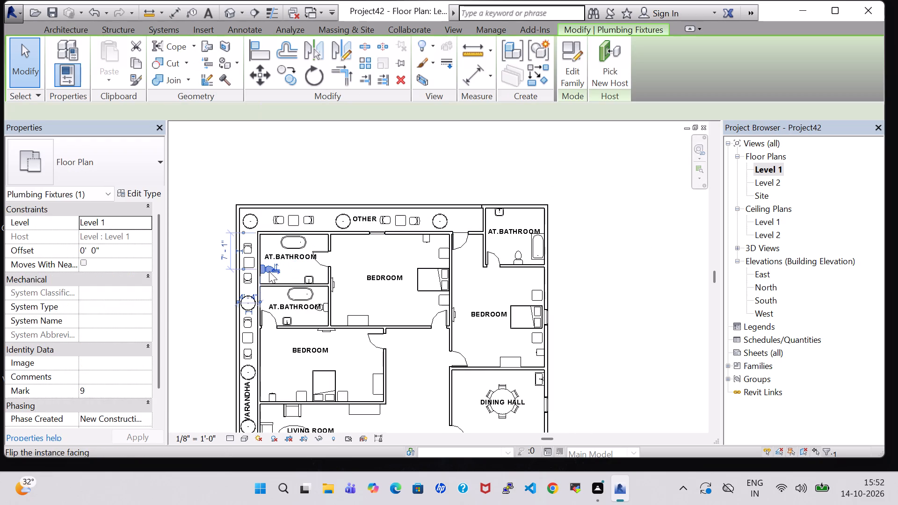
click(679, 291)
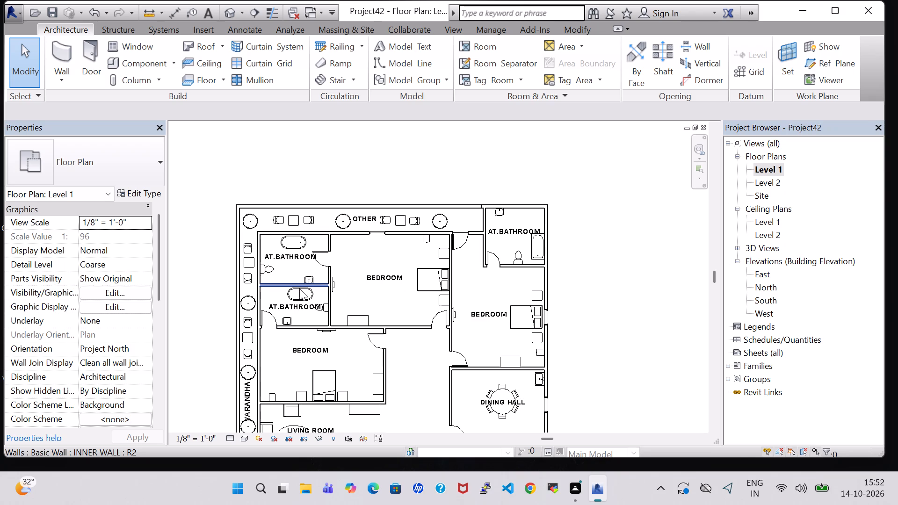
click(308, 277)
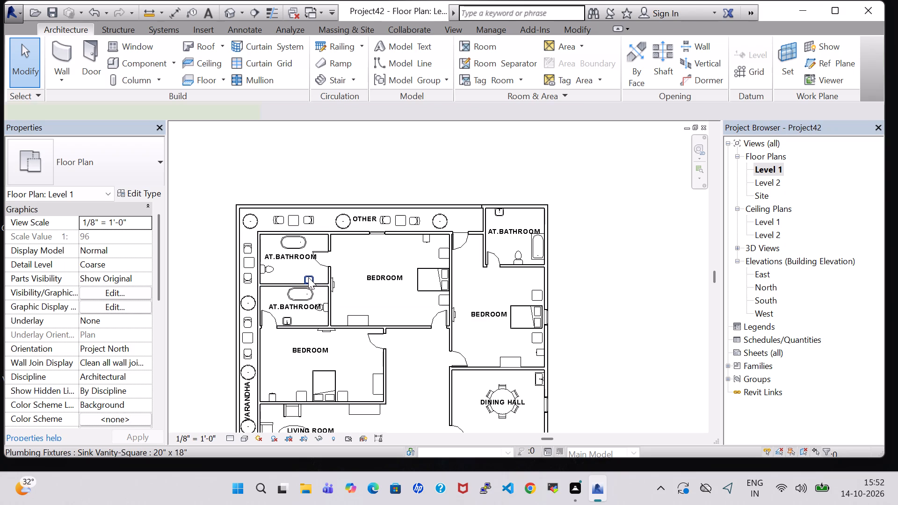
click(595, 285)
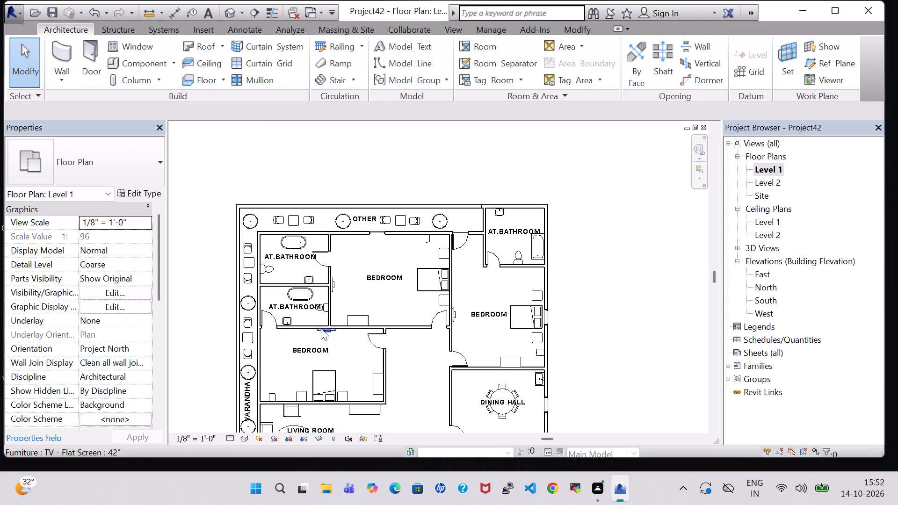
click(292, 318)
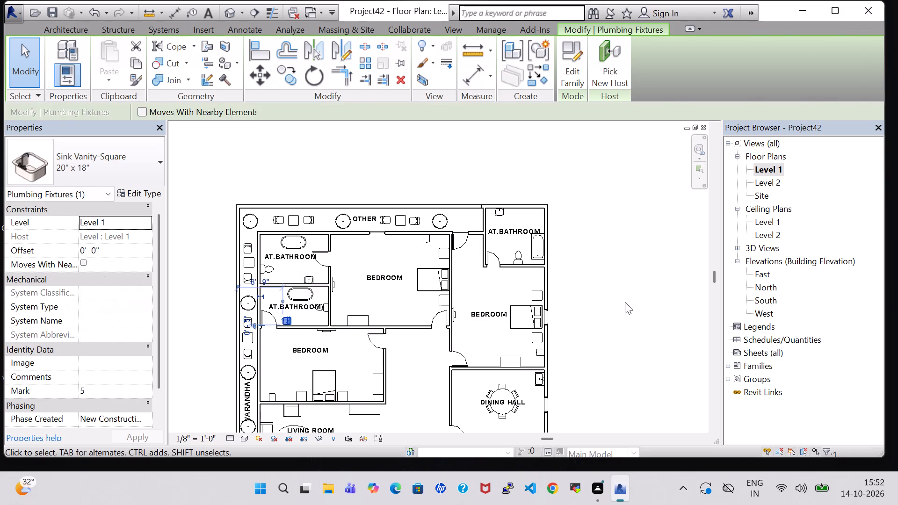
click(625, 302)
Review the furniture layout and room tag placement across the whole Level 1 floor plan.
scroll(500, 307, down, 1)
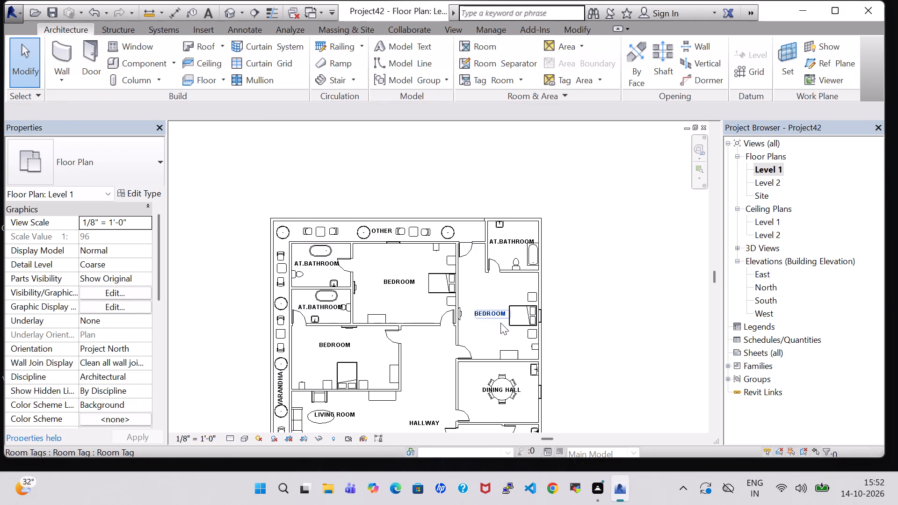
scroll(500, 323, down, 1)
middle_drag(540, 364, 557, 292)
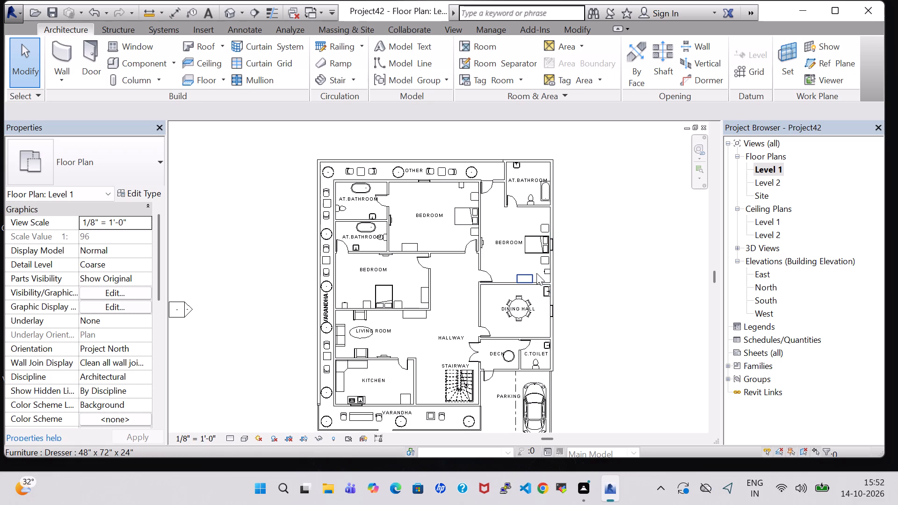
scroll(536, 273, up, 3)
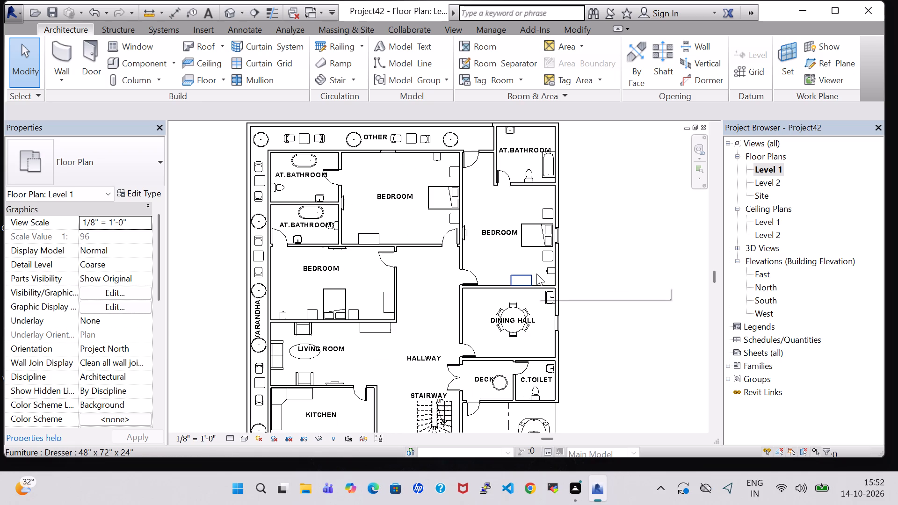
click(621, 296)
scroll(621, 296, down, 3)
middle_drag(621, 296, 610, 249)
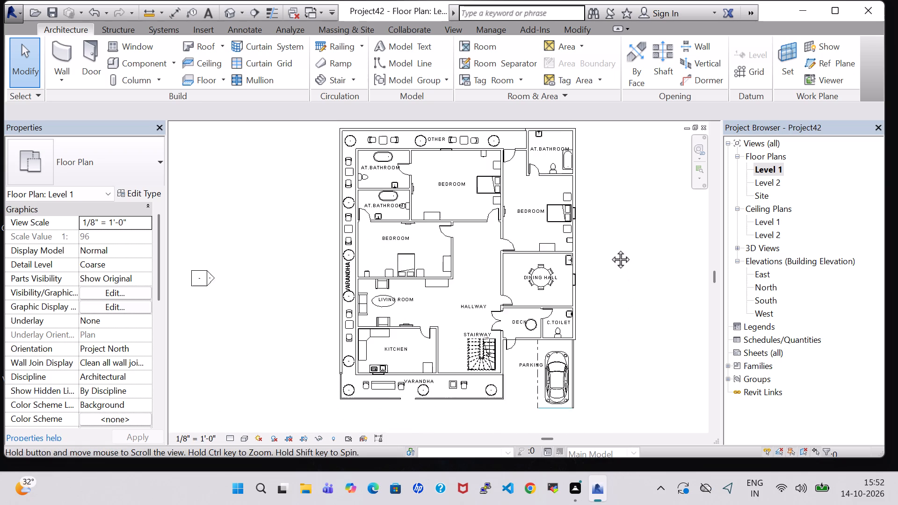
middle_drag(610, 249, 607, 247)
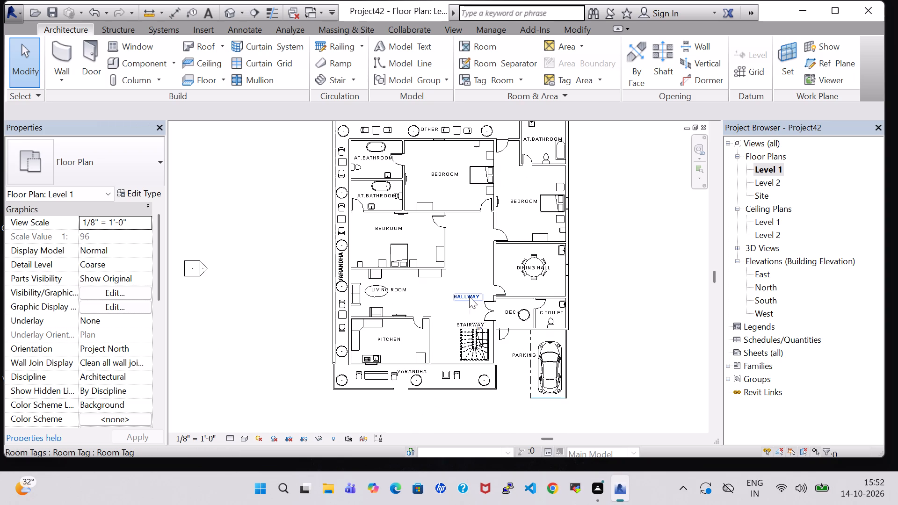
click(594, 311)
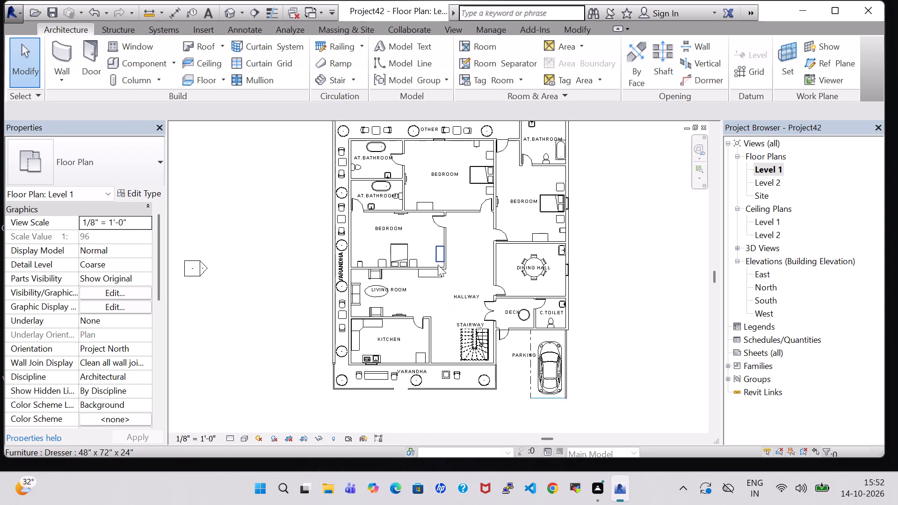
click(435, 293)
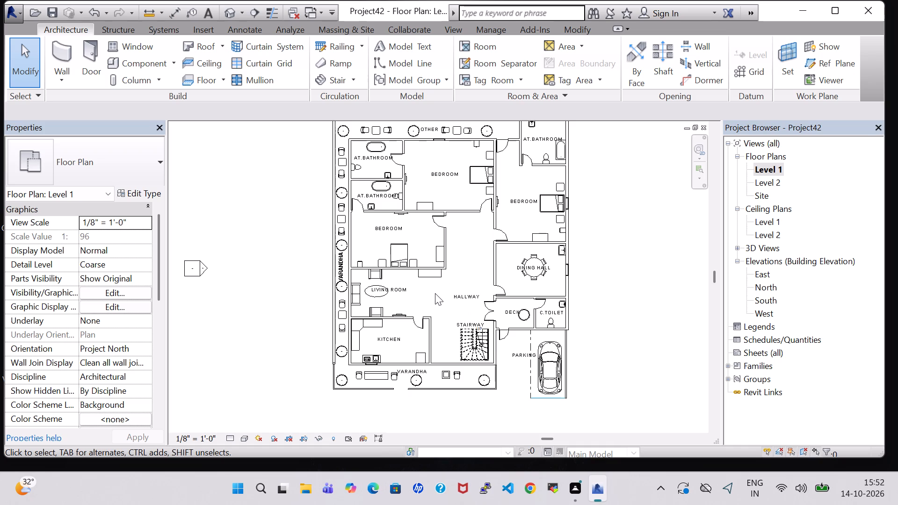
Open the Level 2 floor plan.
double_click(776, 178)
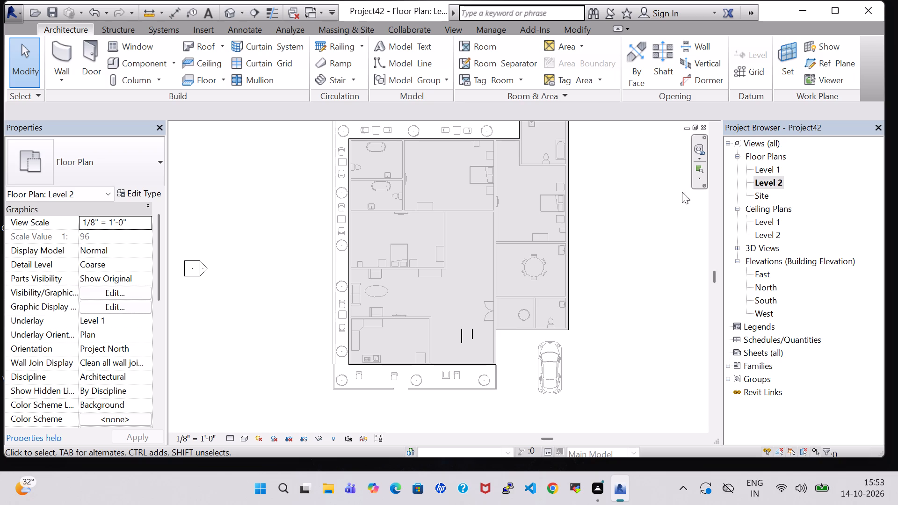
Set the Level 2 plan's visual style to Hidden Line.
click(242, 436)
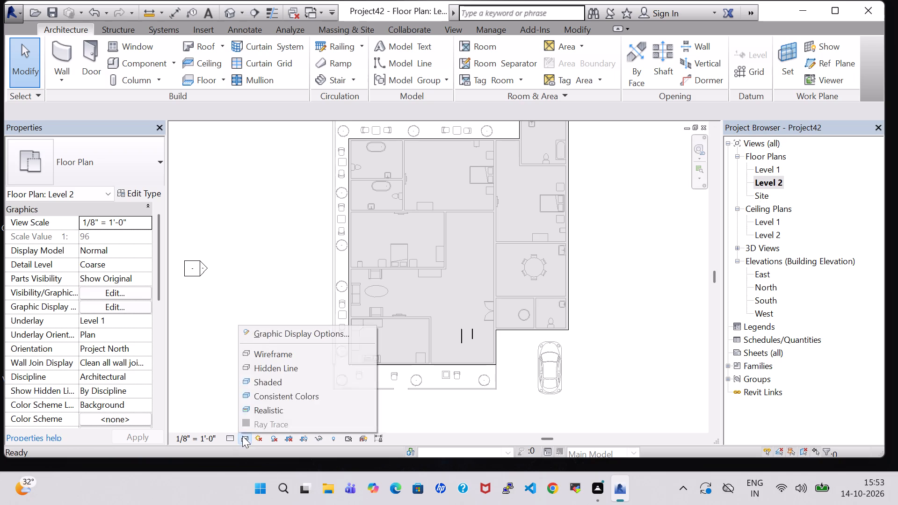
click(287, 374)
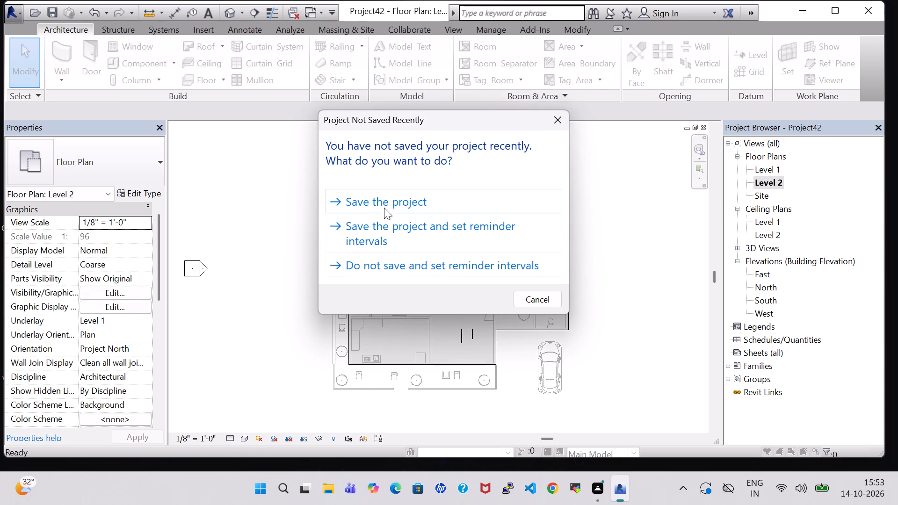
Save the project.
click(385, 206)
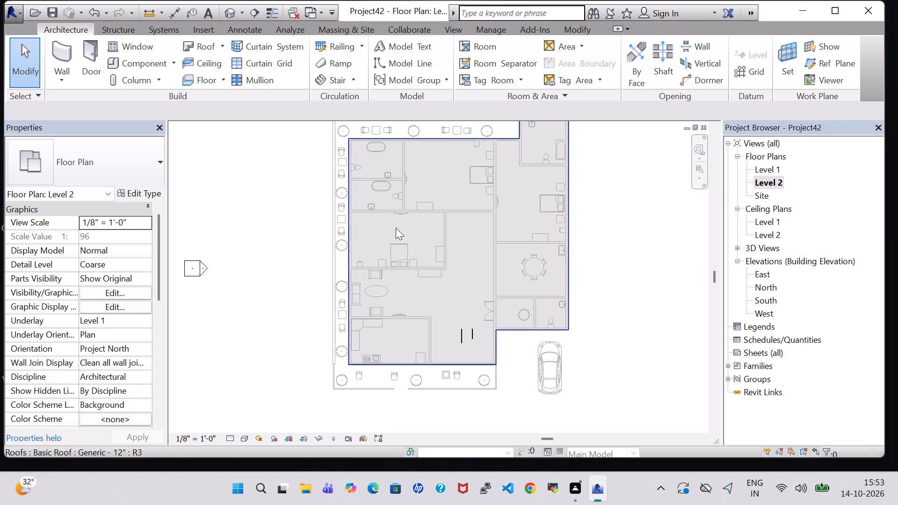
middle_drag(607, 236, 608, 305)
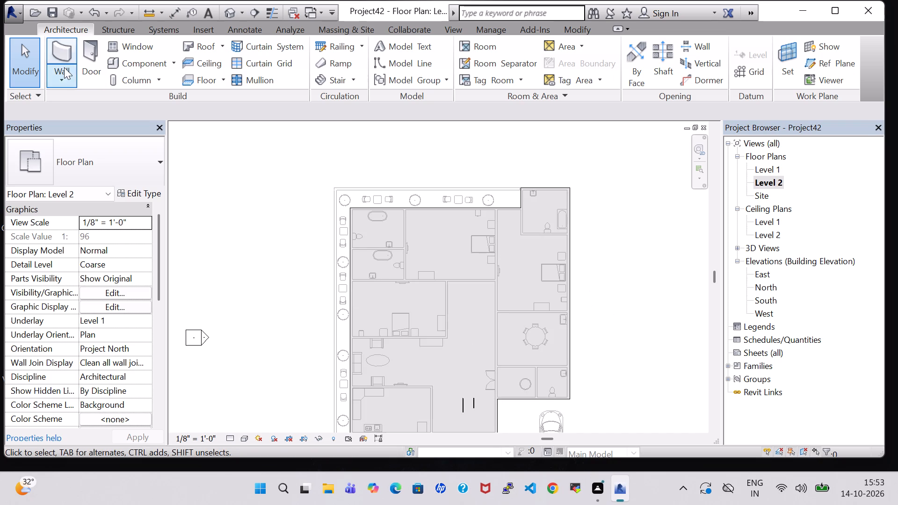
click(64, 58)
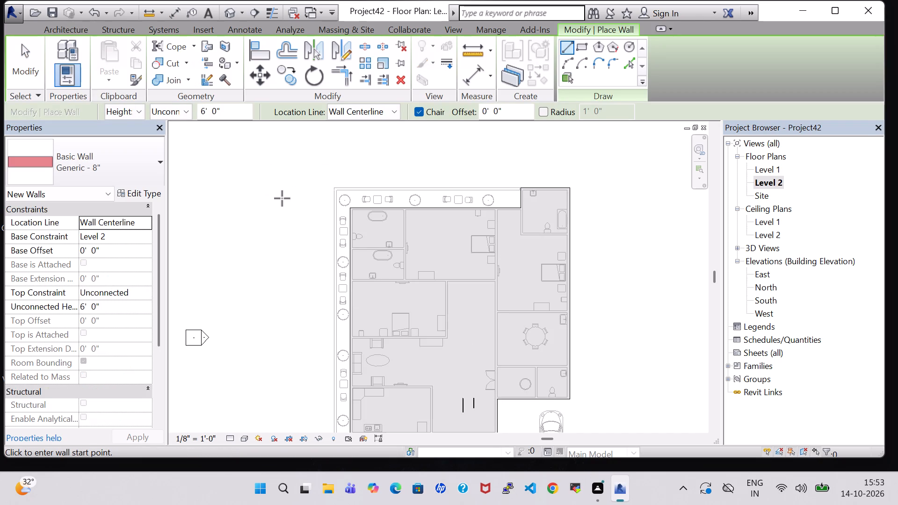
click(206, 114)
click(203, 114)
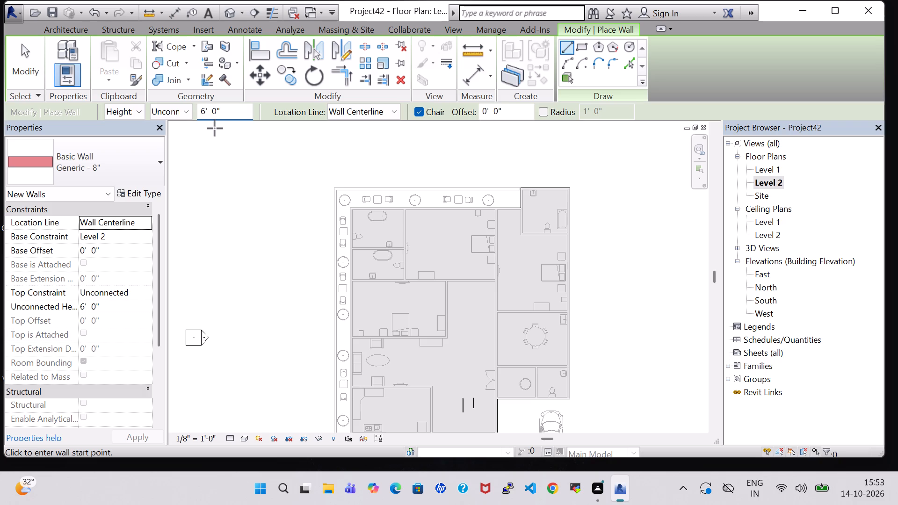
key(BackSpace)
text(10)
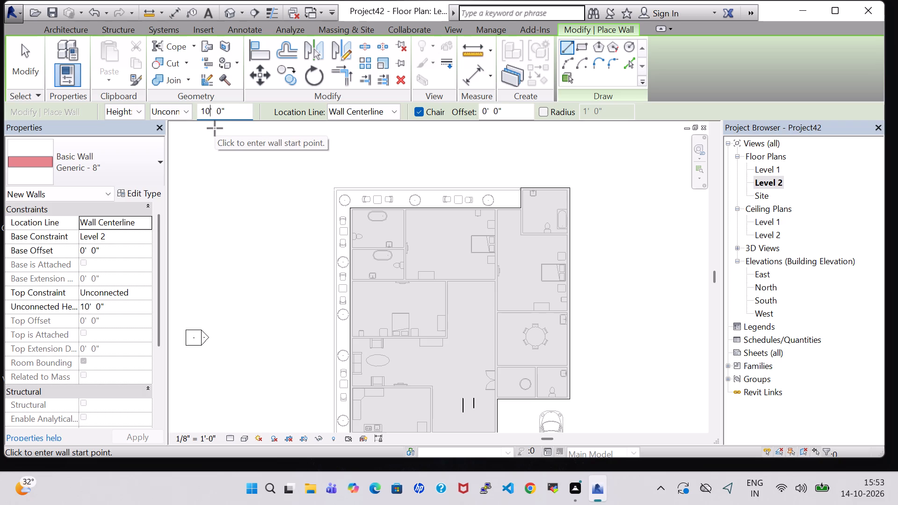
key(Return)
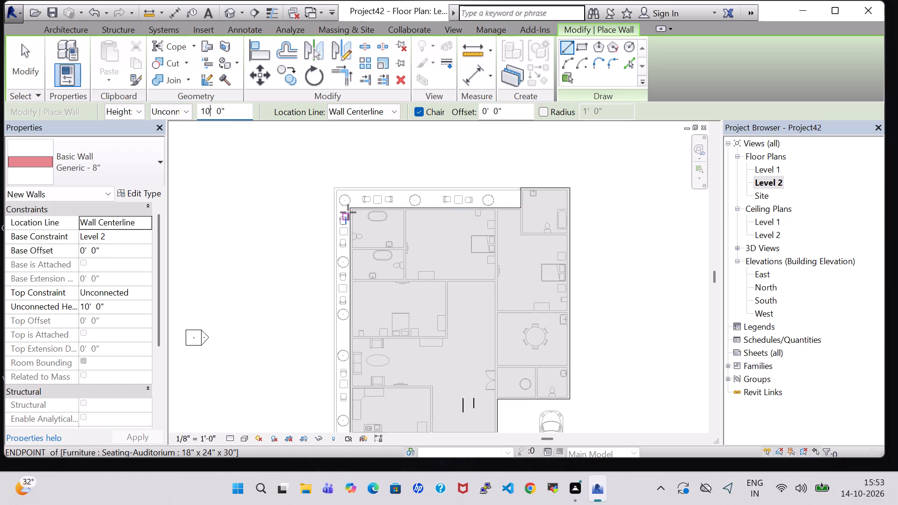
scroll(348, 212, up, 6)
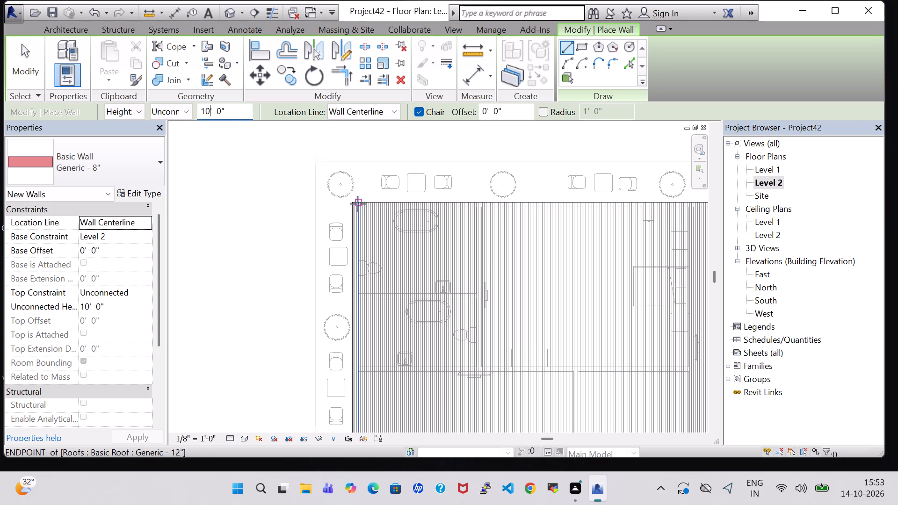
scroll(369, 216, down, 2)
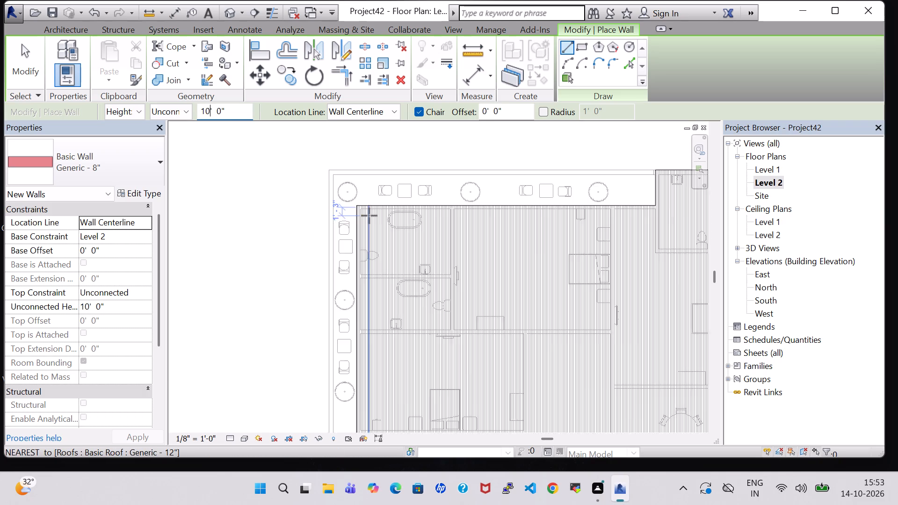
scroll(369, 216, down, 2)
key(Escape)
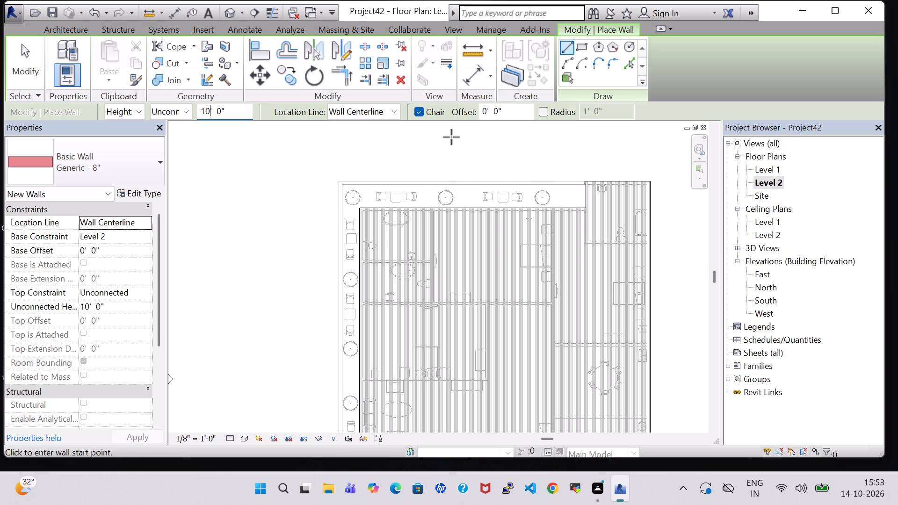
Open the Level 1 floor plan and look over the whole layout.
double_click(761, 171)
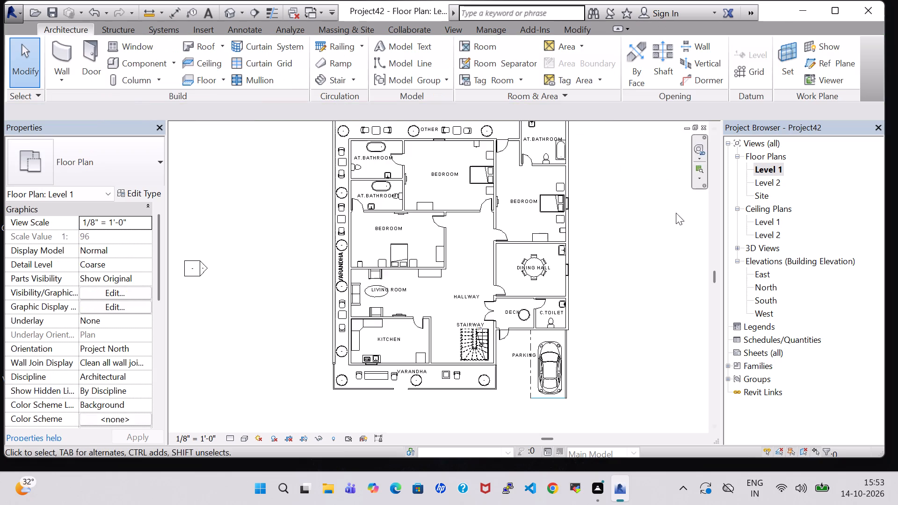
scroll(571, 286, down, 1)
middle_drag(610, 350, 603, 337)
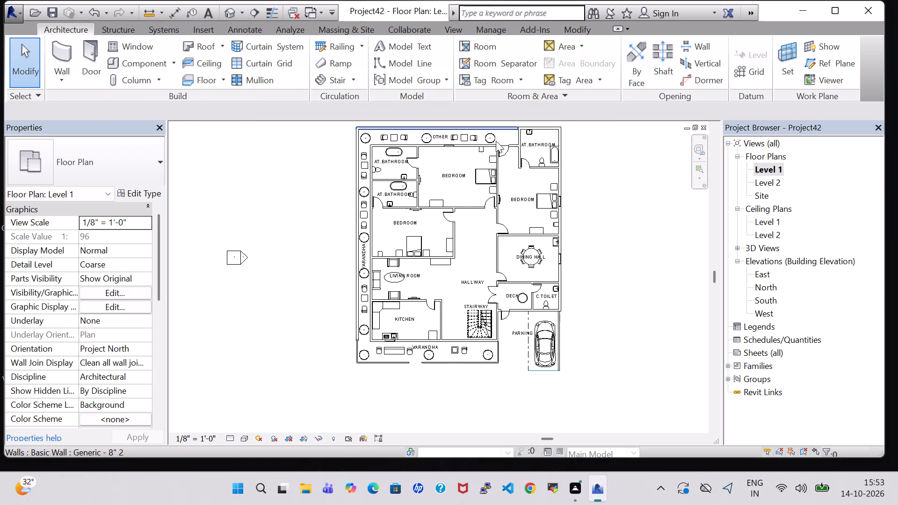
shift+middle_drag(577, 310, 577, 251)
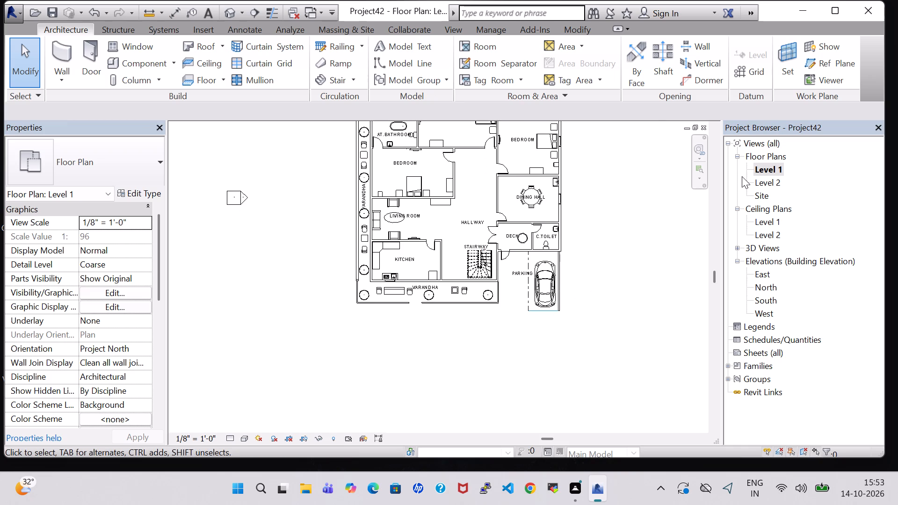
Open the 3D view and inspect the house from the front and from the front verandah corner.
click(227, 12)
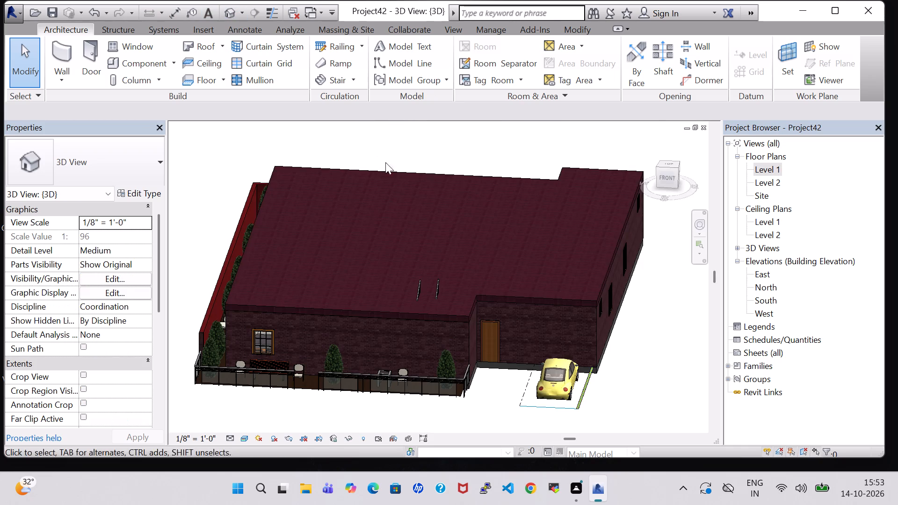
shift+middle_drag(399, 403, 406, 298)
shift+scroll(399, 403, up, 1)
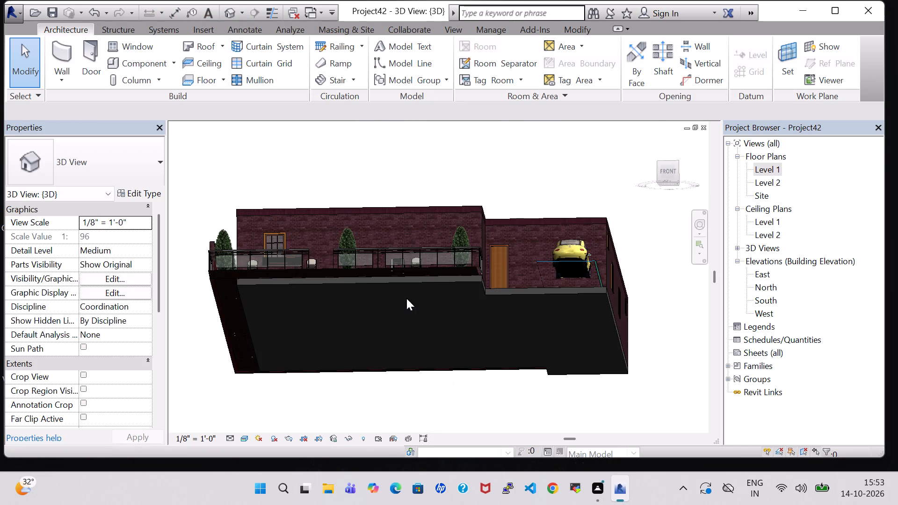
scroll(396, 322, up, 2)
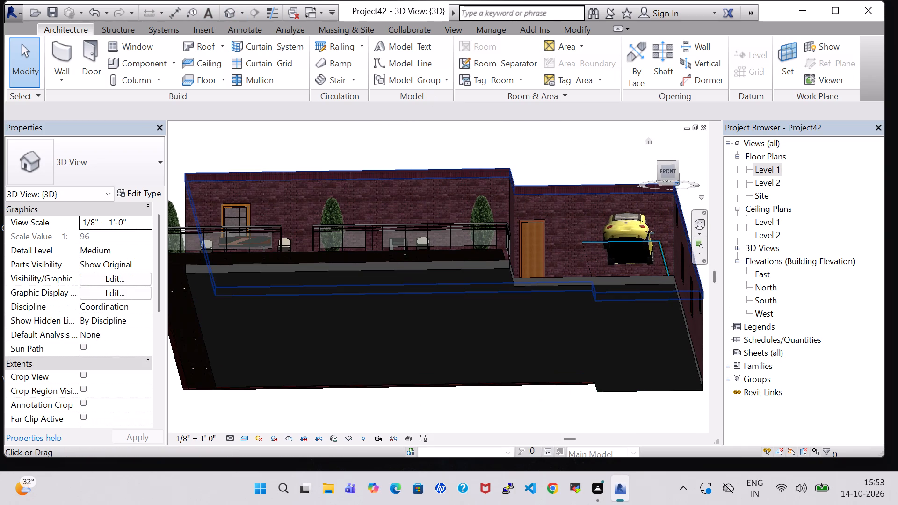
click(669, 166)
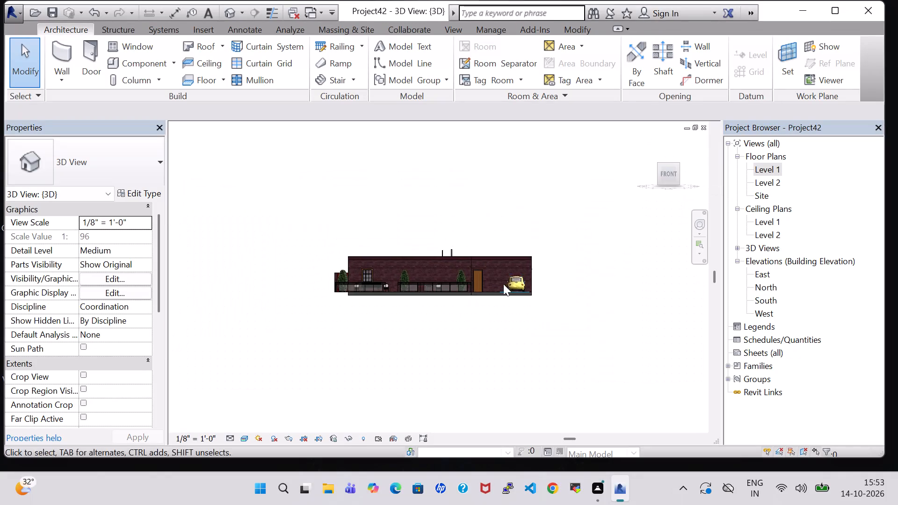
scroll(469, 313, up, 6)
shift+middle_drag(469, 313, 468, 345)
shift+scroll(429, 348, up, 1)
shift+middle_drag(429, 348, 475, 362)
shift+middle_drag(475, 362, 492, 367)
shift+scroll(492, 367, up, 1)
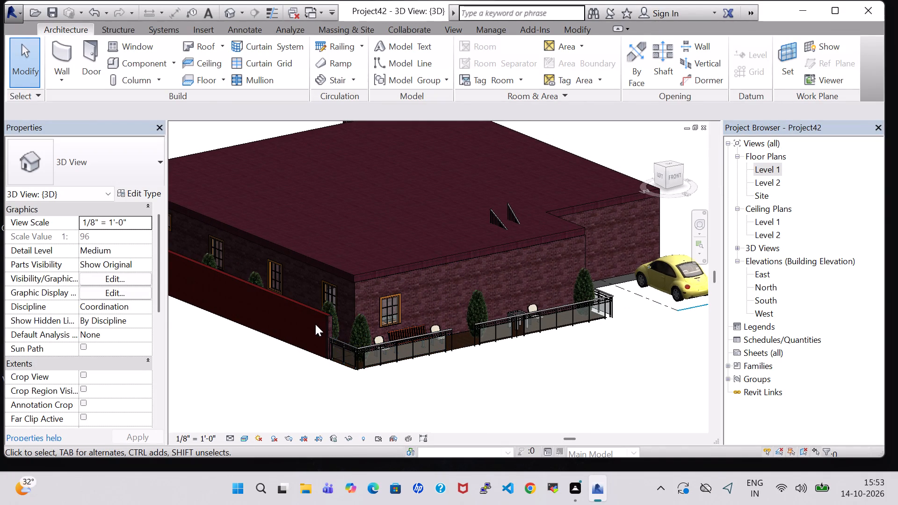
Check the wall types of the red boundary wall beside the verandah and its short end segment.
click(326, 324)
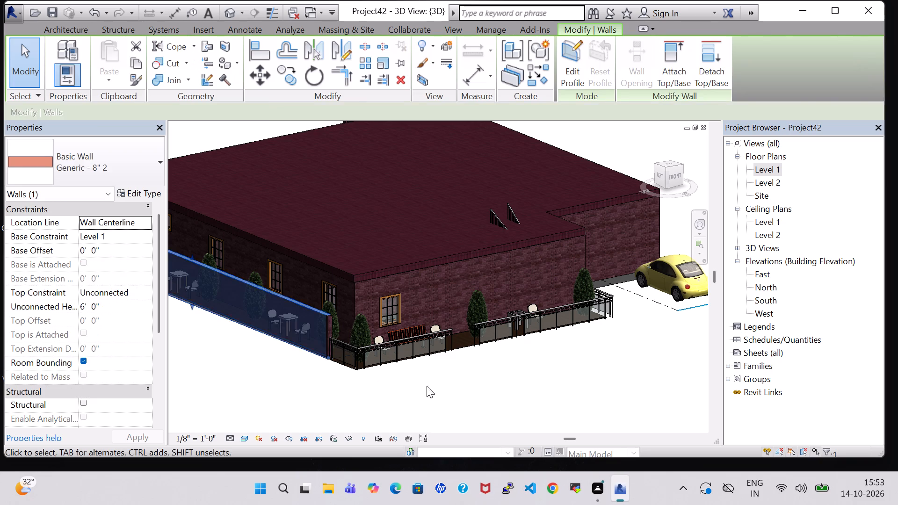
click(454, 386)
scroll(403, 378, up, 6)
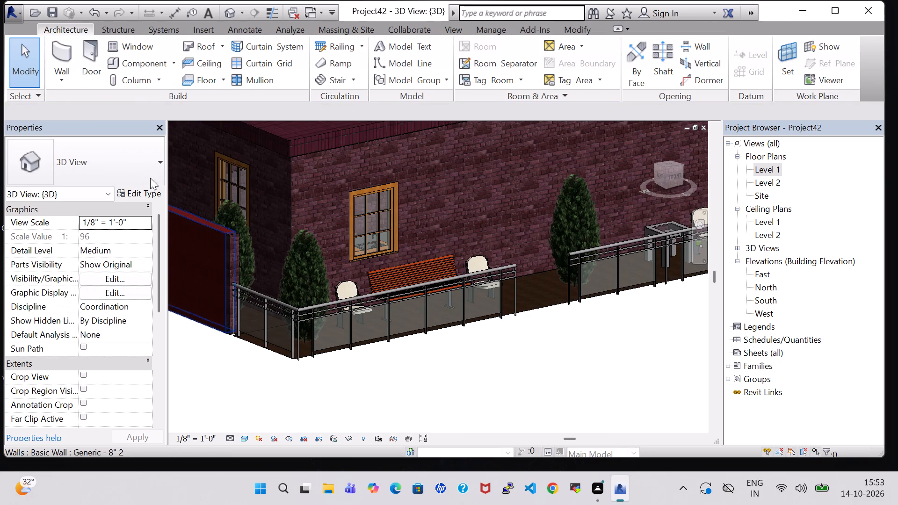
click(232, 252)
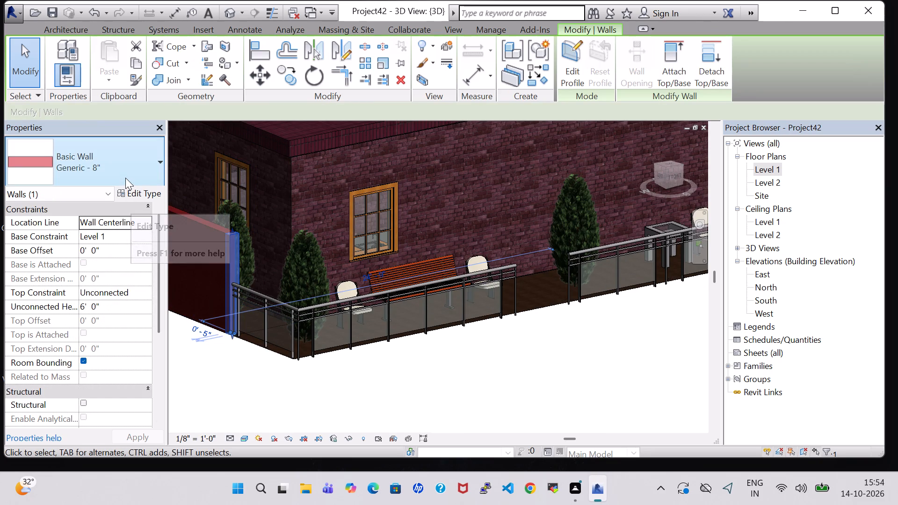
click(412, 383)
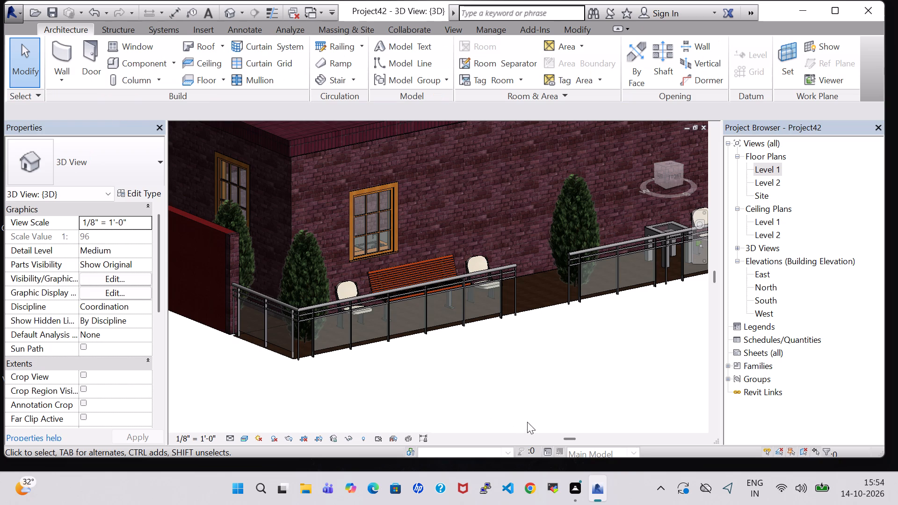
Examine the front verandah's railing, seating, tables and Chinese Junipers from several angles.
shift+middle_drag(527, 422, 463, 414)
scroll(400, 326, down, 1)
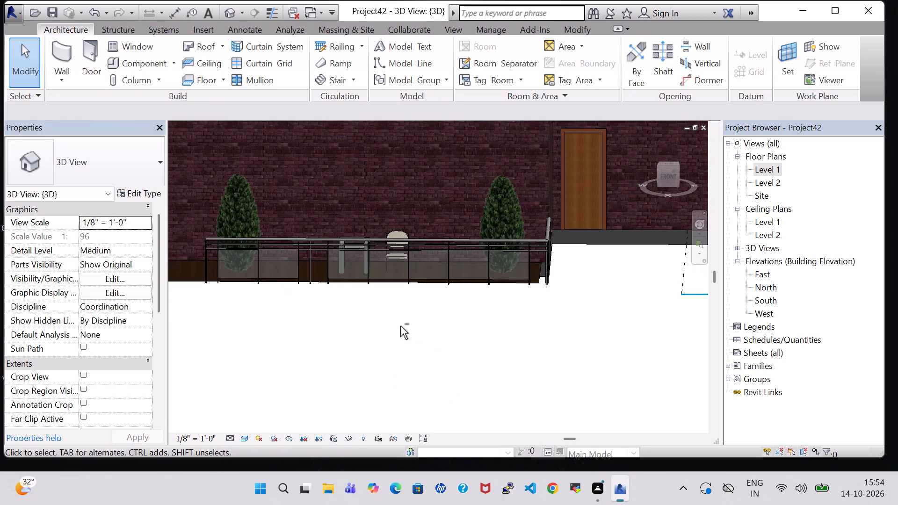
shift+middle_drag(400, 326, 425, 372)
shift+middle_drag(580, 402, 576, 422)
scroll(459, 335, up, 3)
middle_drag(459, 331, 565, 195)
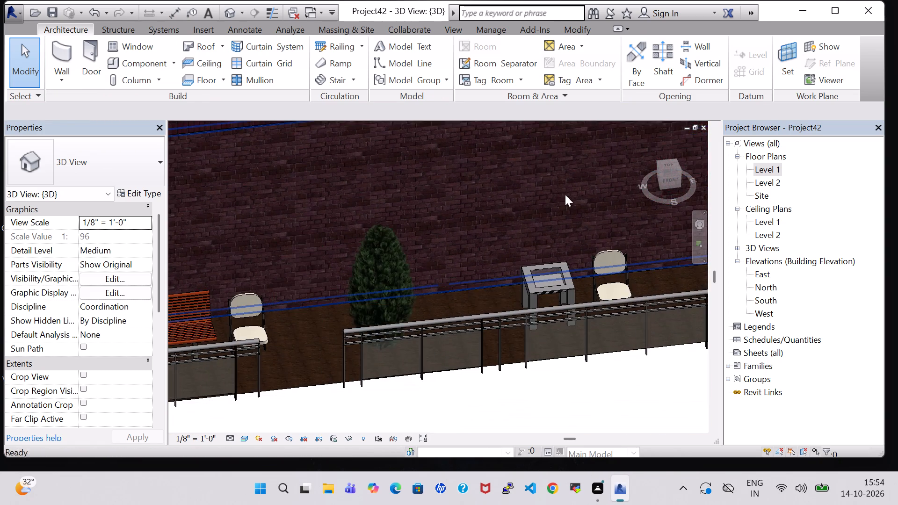
scroll(535, 239, down, 5)
shift+middle_drag(398, 342, 403, 372)
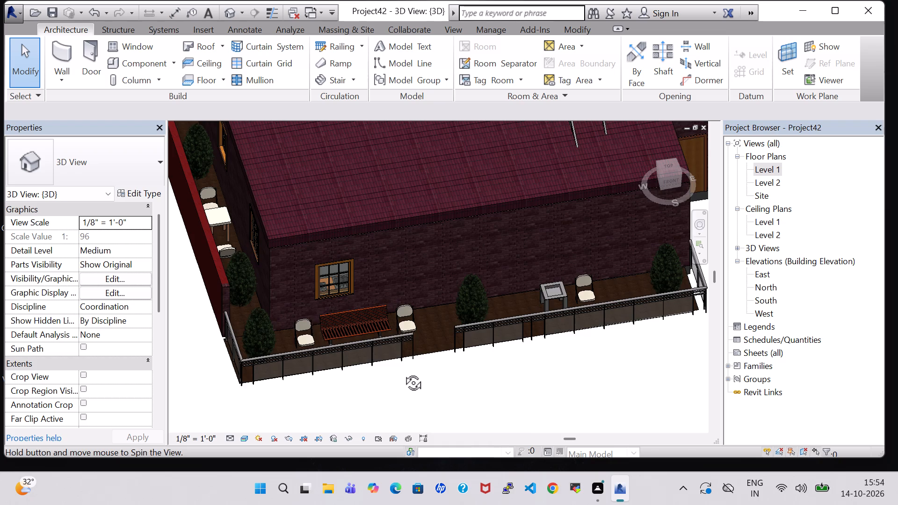
shift+middle_drag(403, 372, 403, 374)
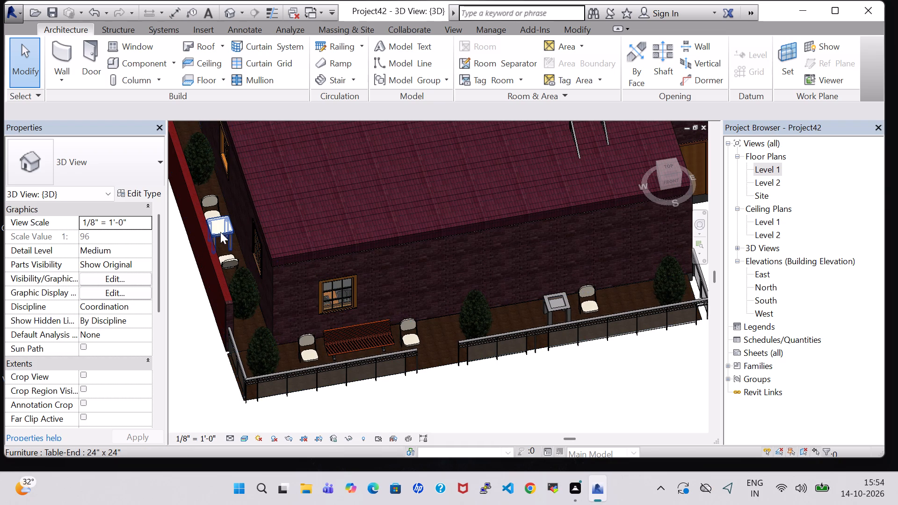
Nudge the side verandah's end table nearest the front corner two increments toward the front.
click(220, 232)
key(Down)
key(Down)
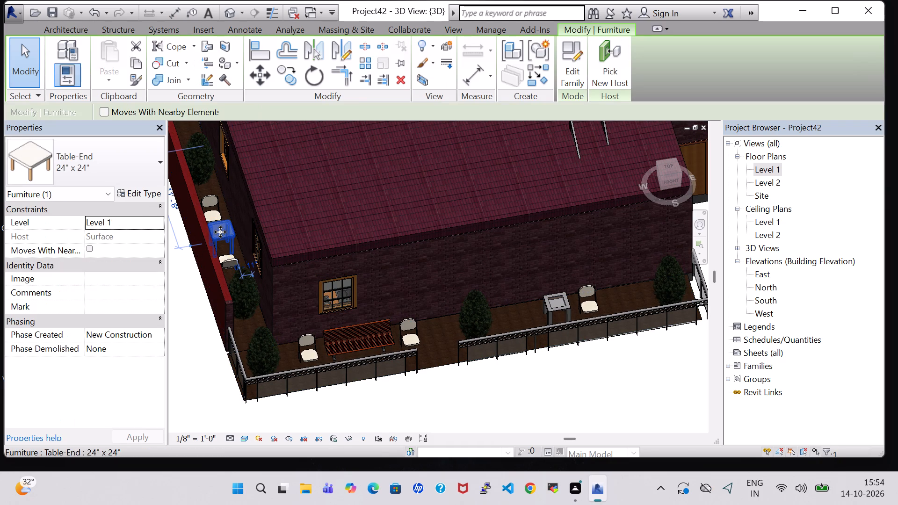
click(394, 399)
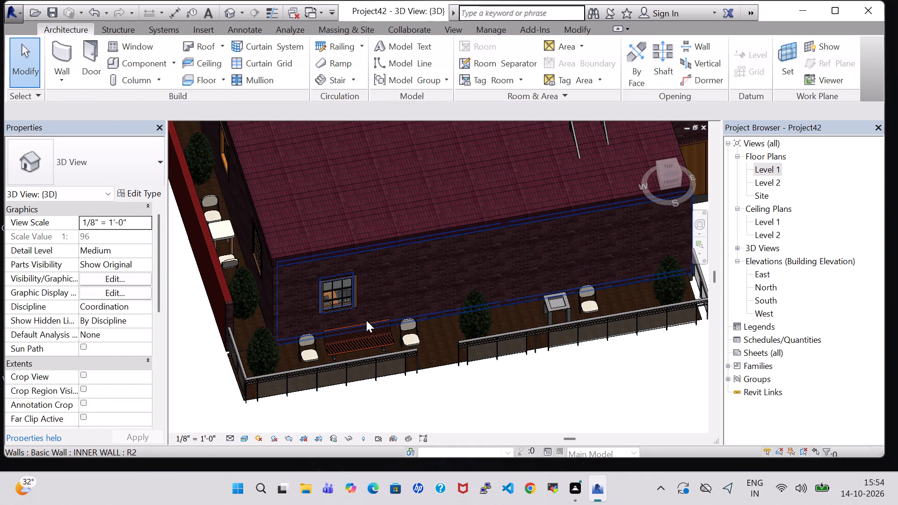
Nudge the side verandah's rearmost end table slightly toward the boundary wall and the front, about 10' - 3" from the rear wall.
shift+middle_drag(366, 318, 333, 366)
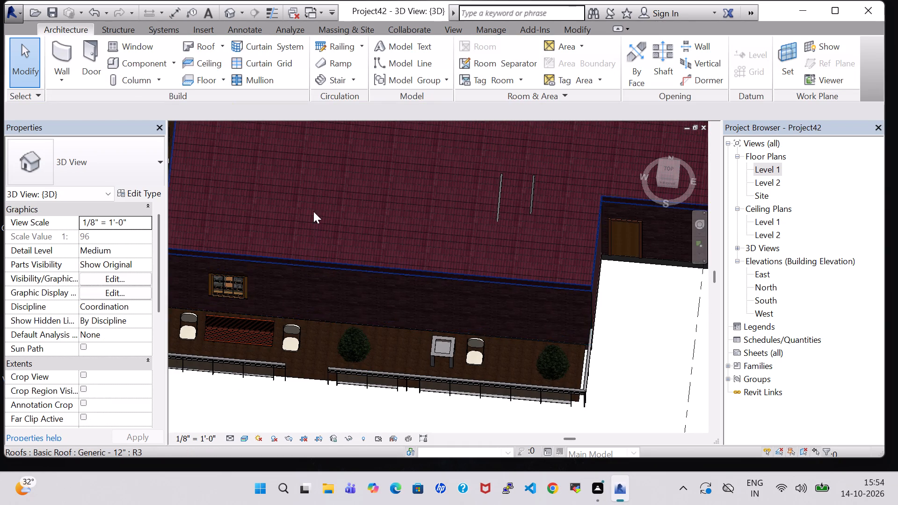
scroll(315, 211, up, 1)
middle_drag(317, 211, 372, 310)
scroll(387, 322, down, 2)
middle_drag(387, 322, 398, 358)
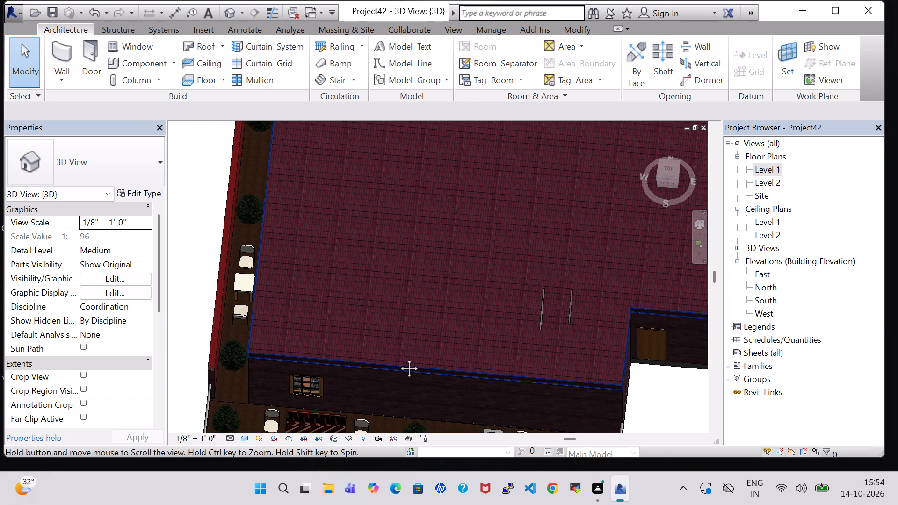
middle_drag(398, 358, 398, 360)
middle_drag(390, 322, 402, 368)
middle_drag(400, 222, 396, 365)
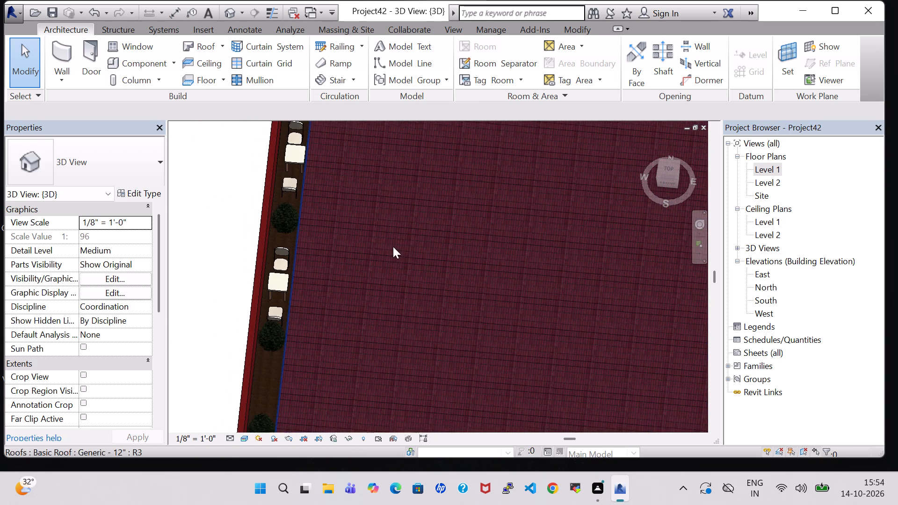
middle_drag(393, 246, 340, 403)
click(237, 317)
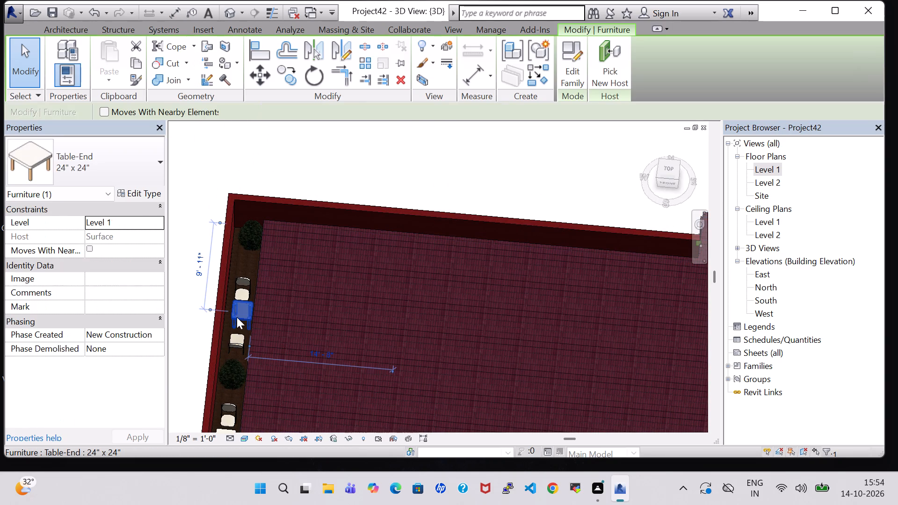
key(Down)
key(Down)
key(Left)
key(Up)
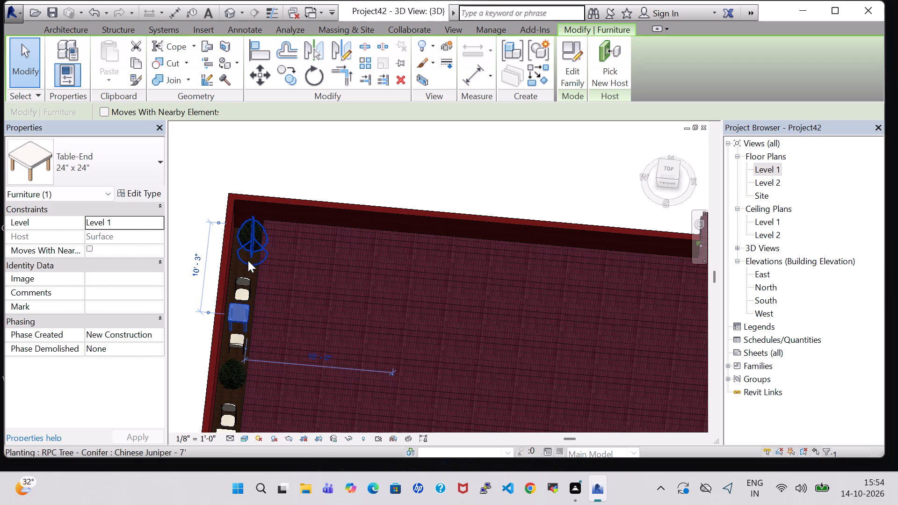
click(352, 163)
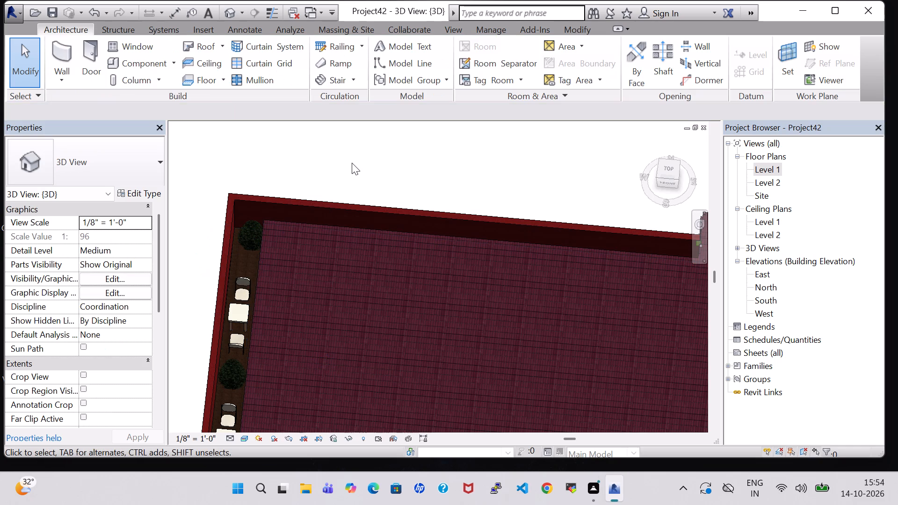
Examine the auditorium seats and tables along the rear verandah from above.
shift+middle_drag(352, 163, 380, 244)
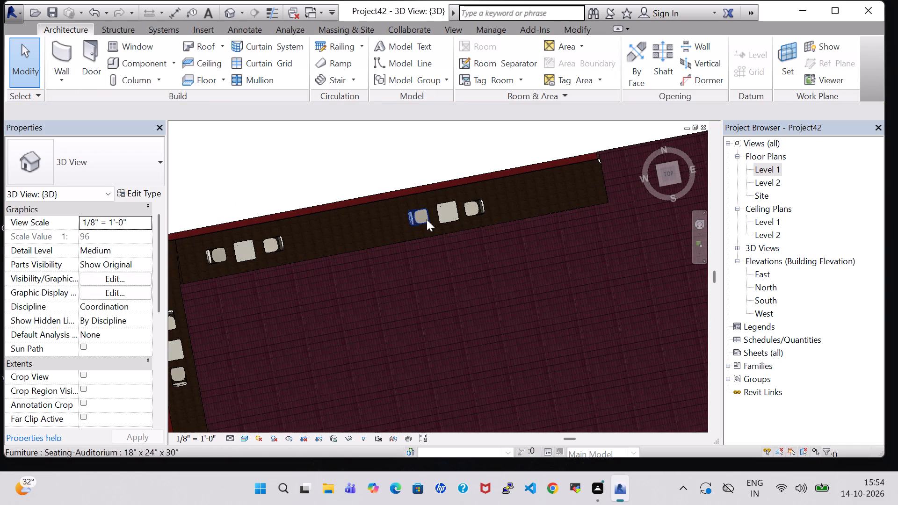
click(464, 138)
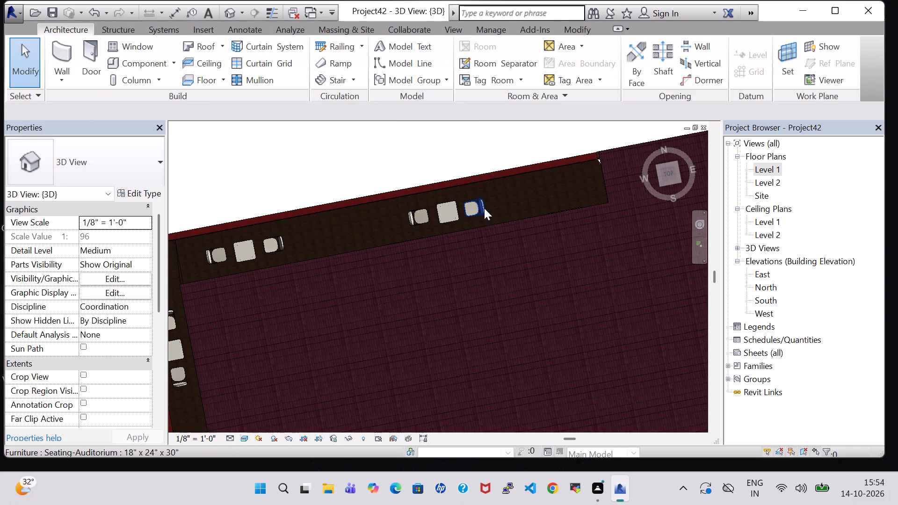
click(484, 208)
click(554, 188)
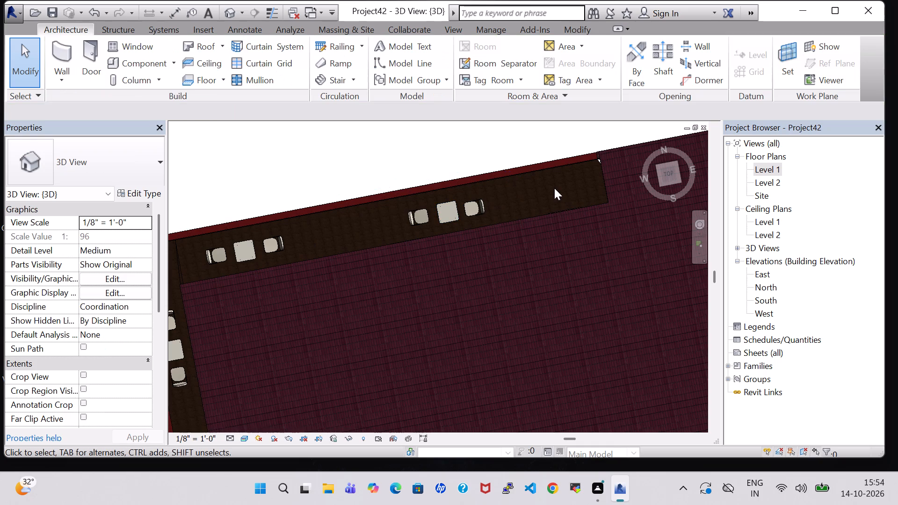
click(439, 217)
click(577, 191)
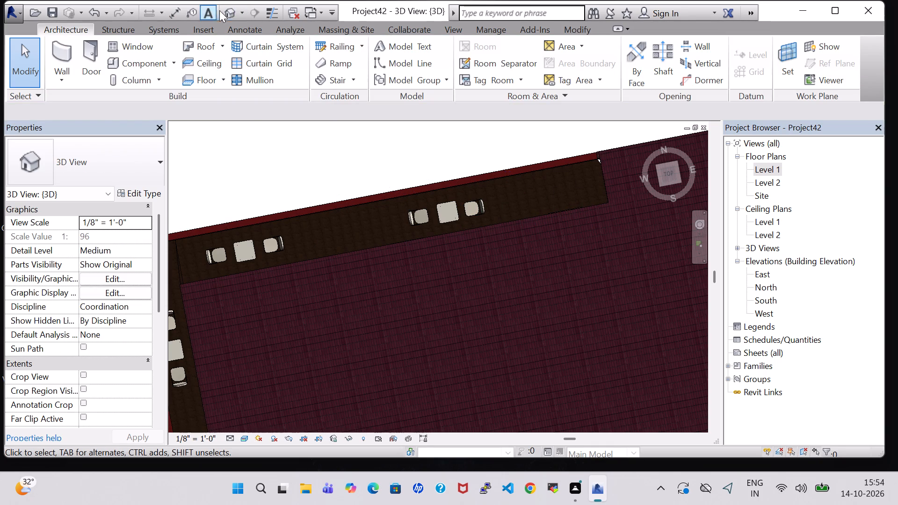
click(234, 16)
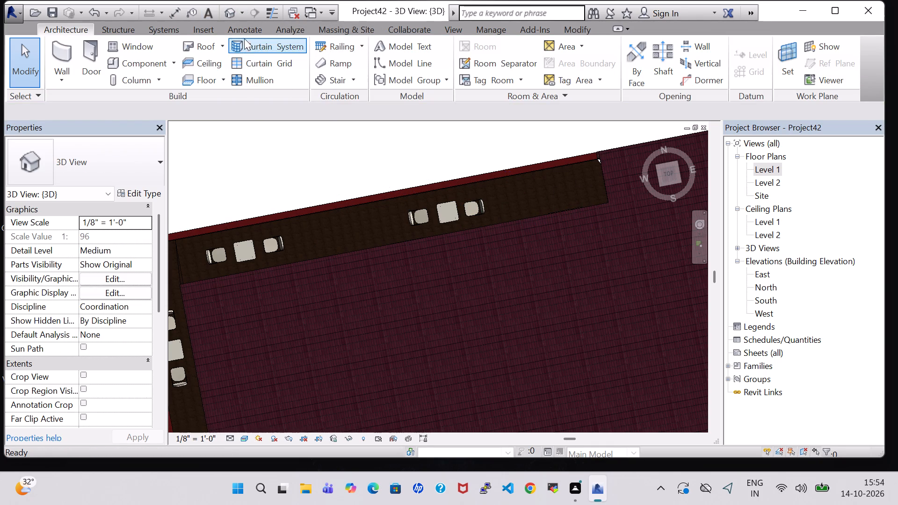
click(229, 11)
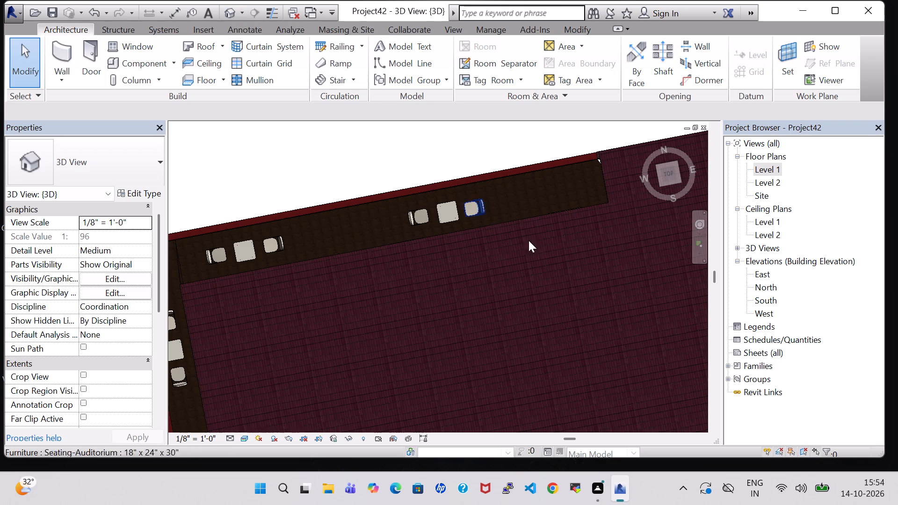
Examine the whole house from the front and from above, including its roof, verandahs and parked car.
scroll(599, 311, down, 3)
click(676, 194)
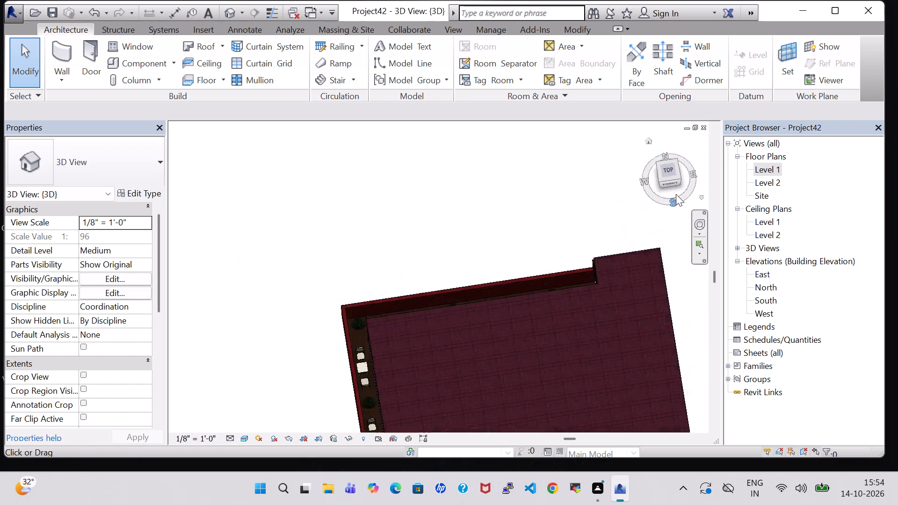
scroll(644, 286, up, 6)
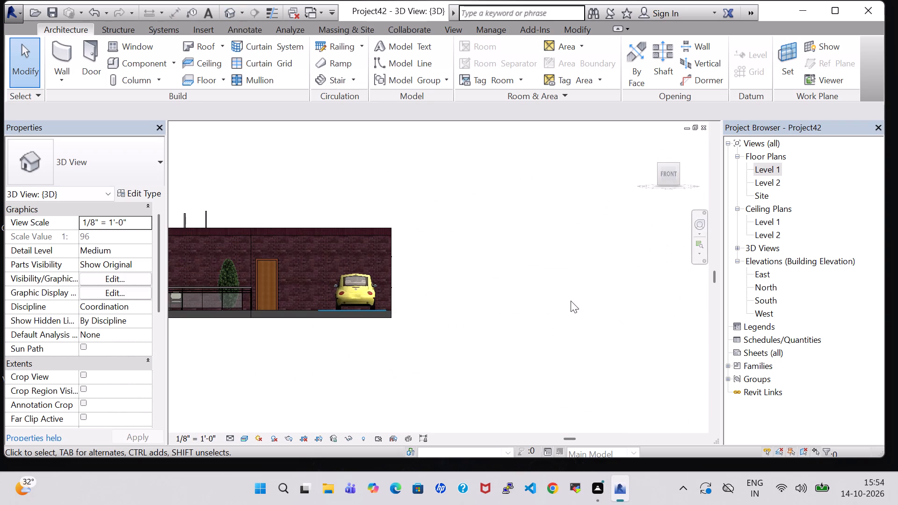
middle_drag(333, 368, 366, 368)
scroll(360, 368, up, 1)
click(482, 331)
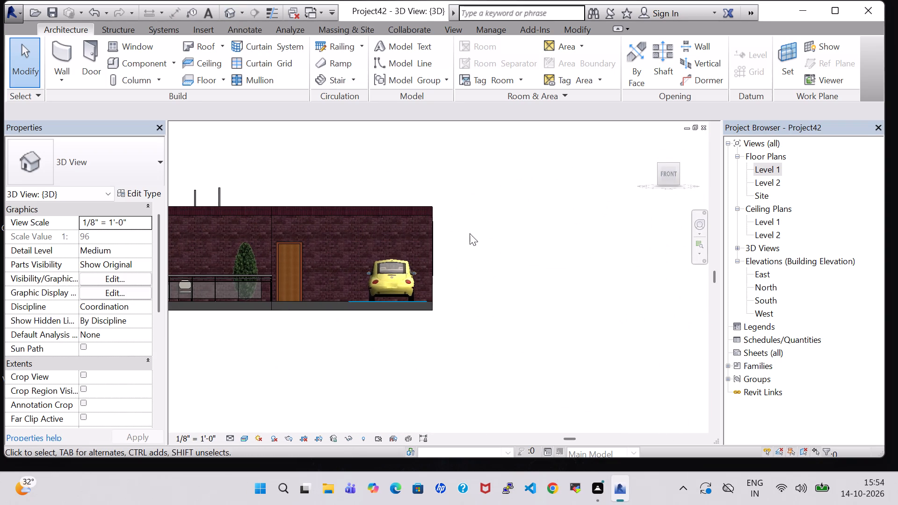
shift+middle_drag(470, 233, 494, 279)
shift+middle_drag(528, 321, 499, 383)
scroll(499, 383, down, 2)
middle_drag(529, 378, 533, 372)
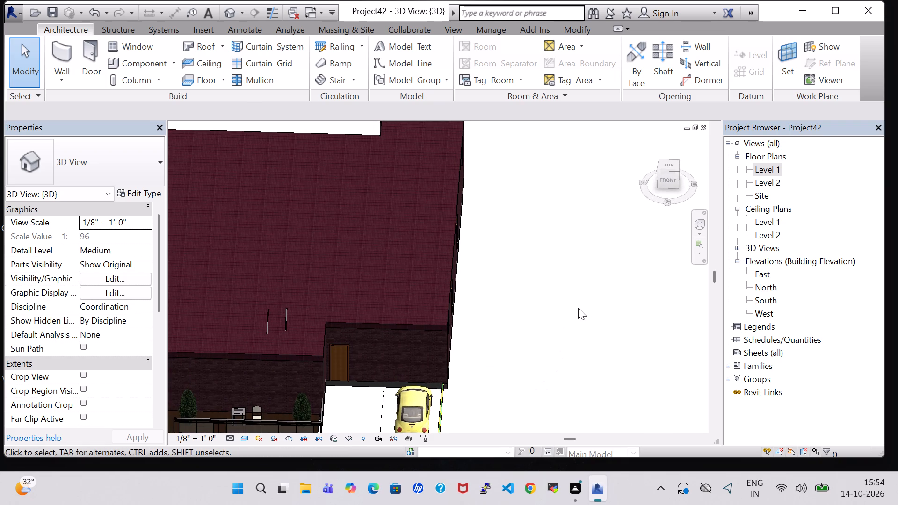
middle_drag(537, 295, 633, 295)
scroll(633, 295, up, 1)
scroll(622, 296, down, 2)
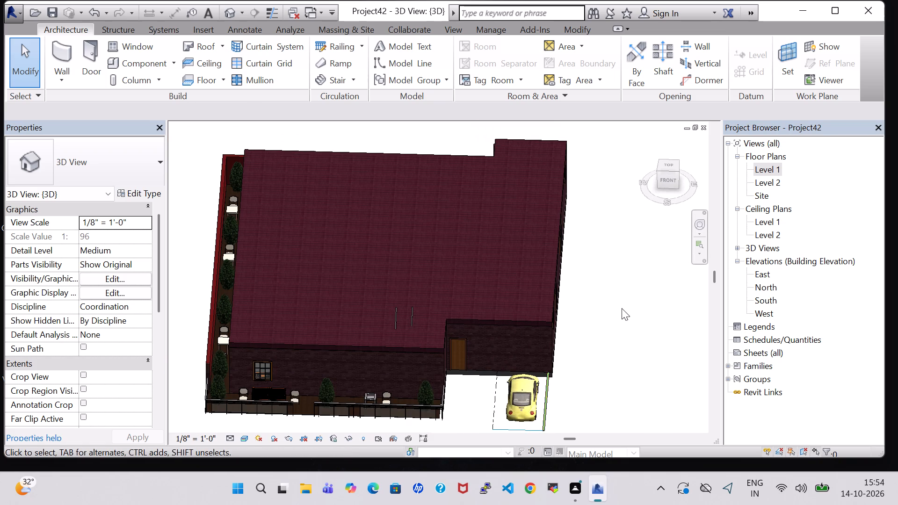
middle_drag(621, 365, 623, 326)
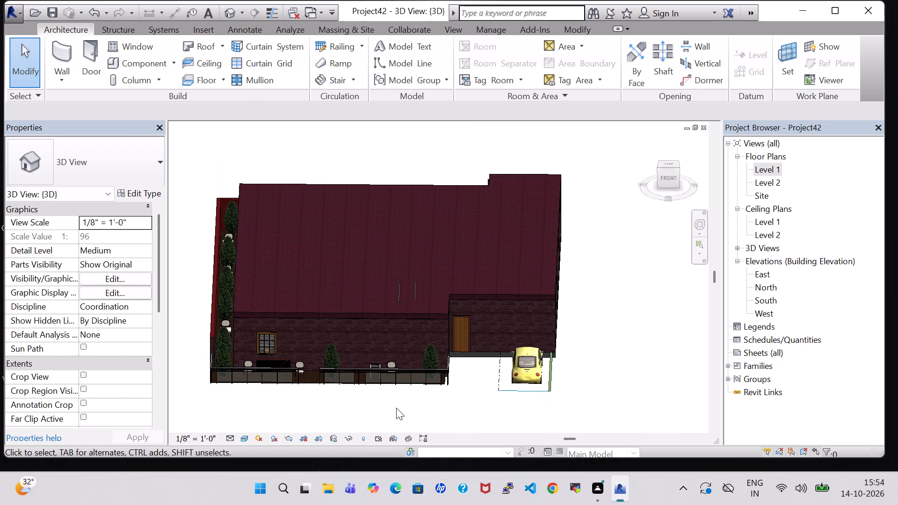
shift+middle_drag(395, 408, 399, 381)
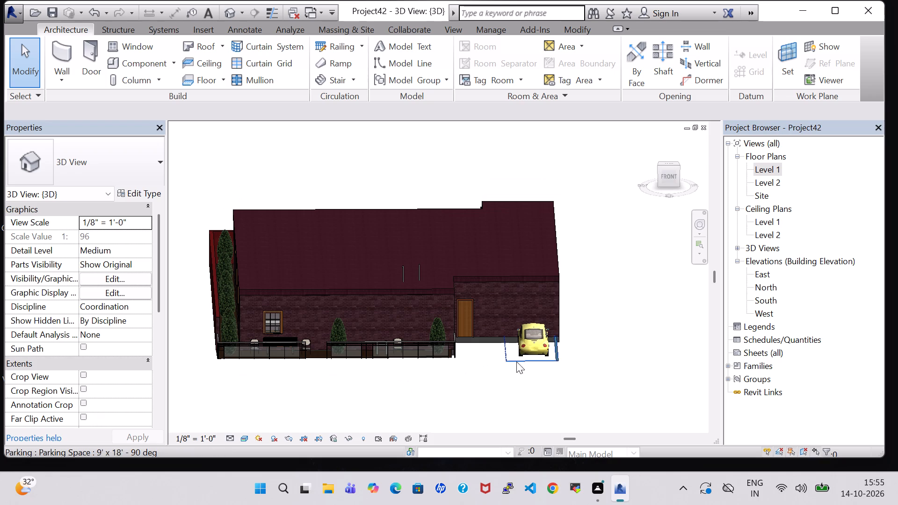
click(585, 356)
click(591, 356)
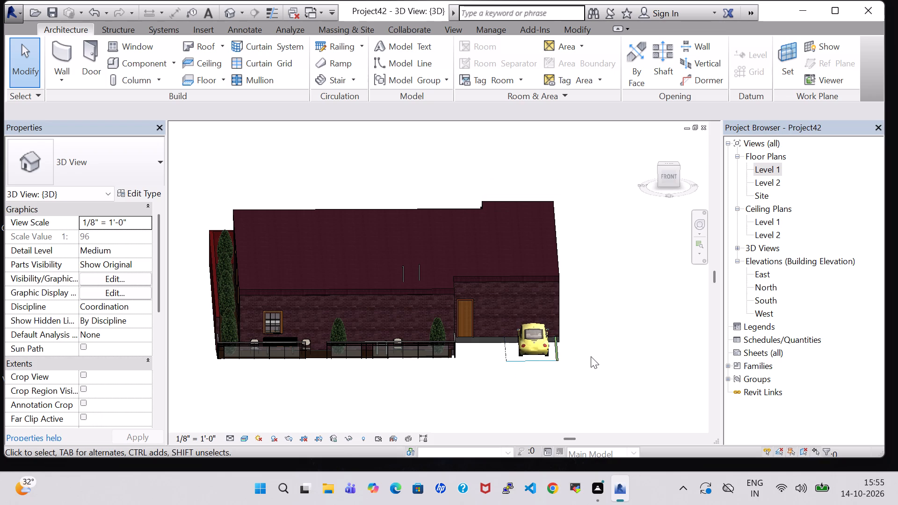
Examine the front facade up close, from the parking space and entrance door along the verandah railing.
scroll(591, 356, up, 4)
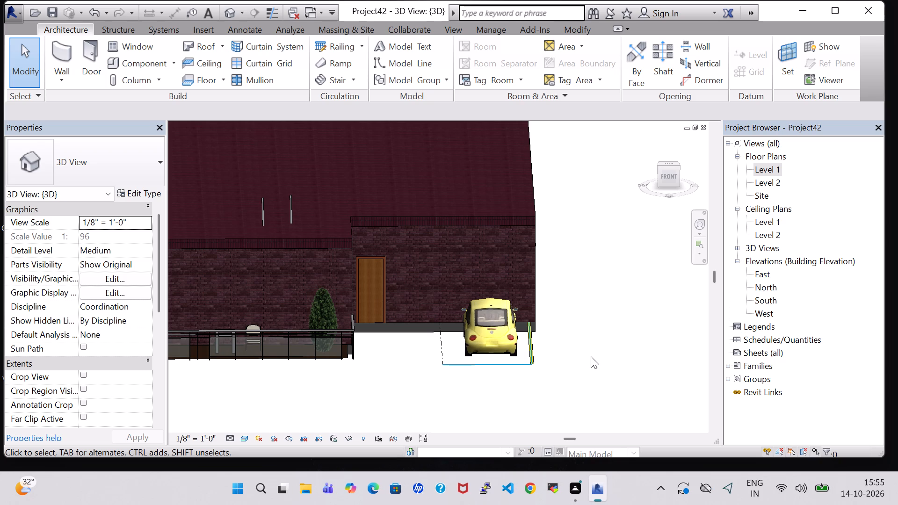
click(614, 287)
scroll(614, 289, down, 2)
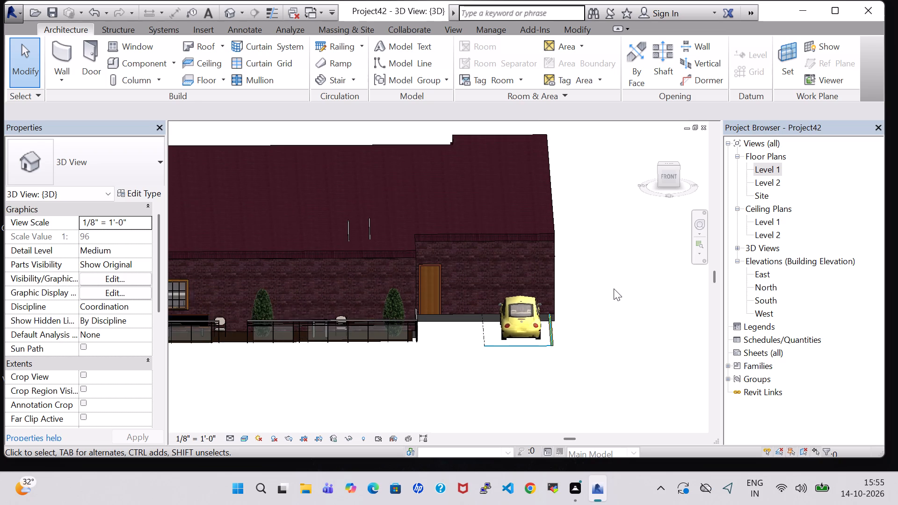
scroll(614, 289, down, 2)
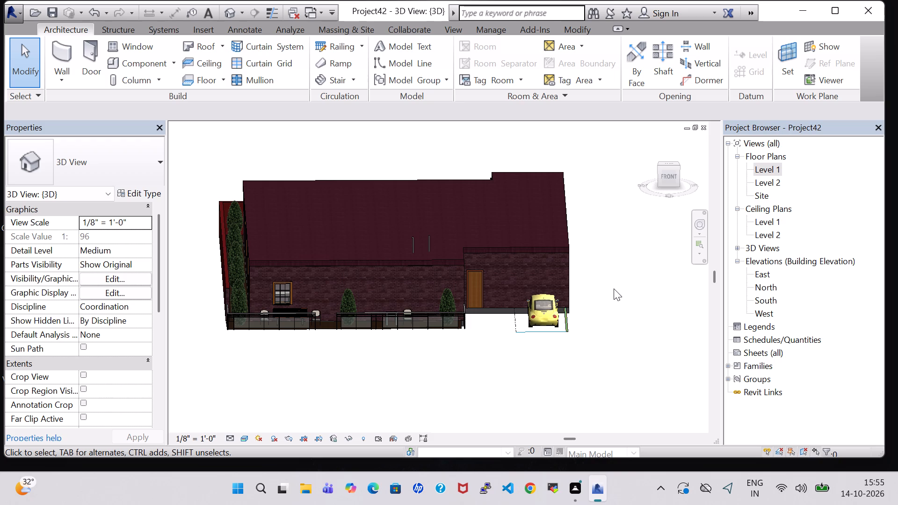
scroll(614, 289, up, 3)
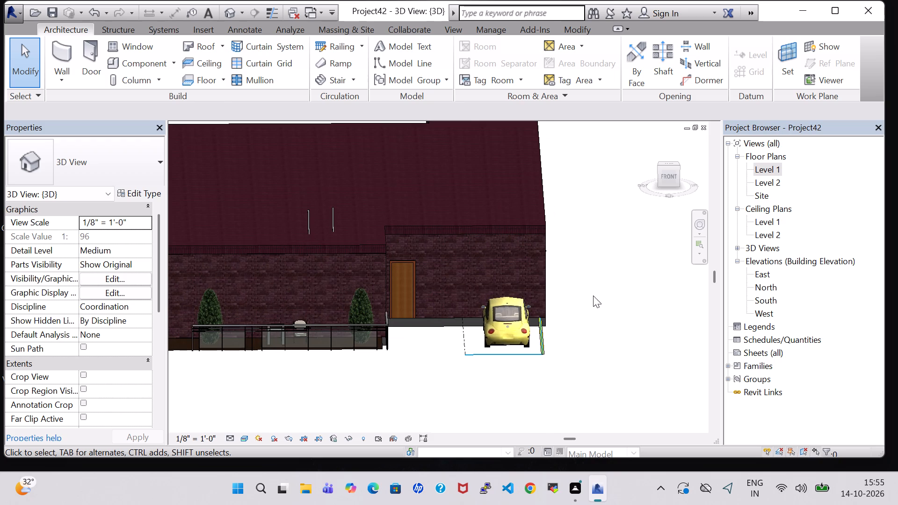
middle_drag(235, 396, 279, 400)
middle_drag(279, 400, 422, 403)
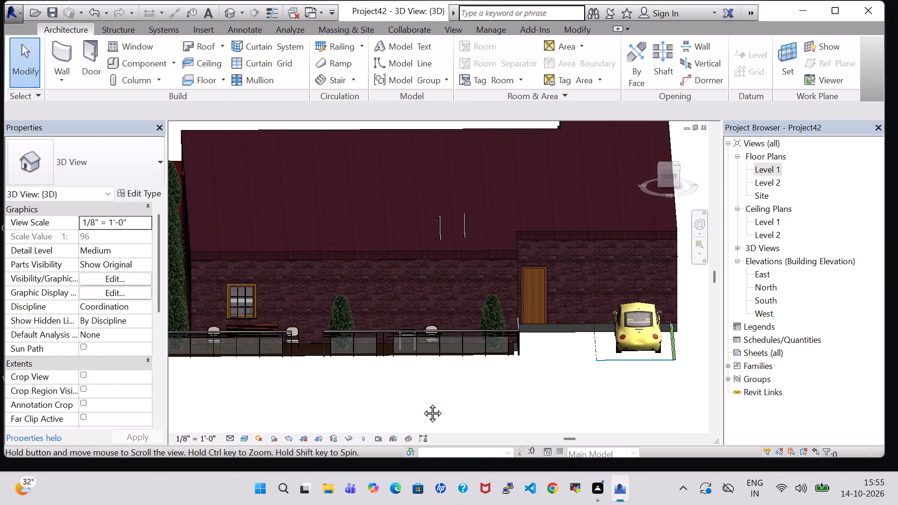
Check the individual Chinese Junipers in the row along the side verandah.
click(243, 304)
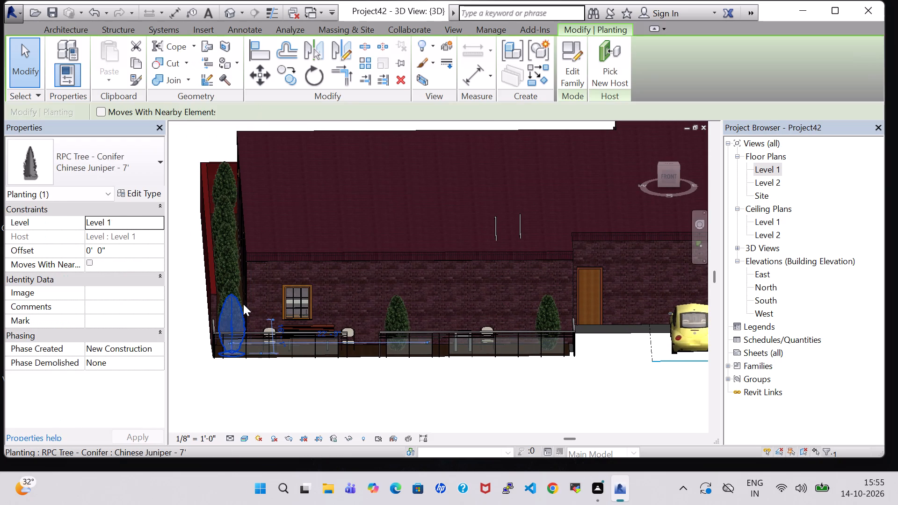
click(224, 255)
click(226, 238)
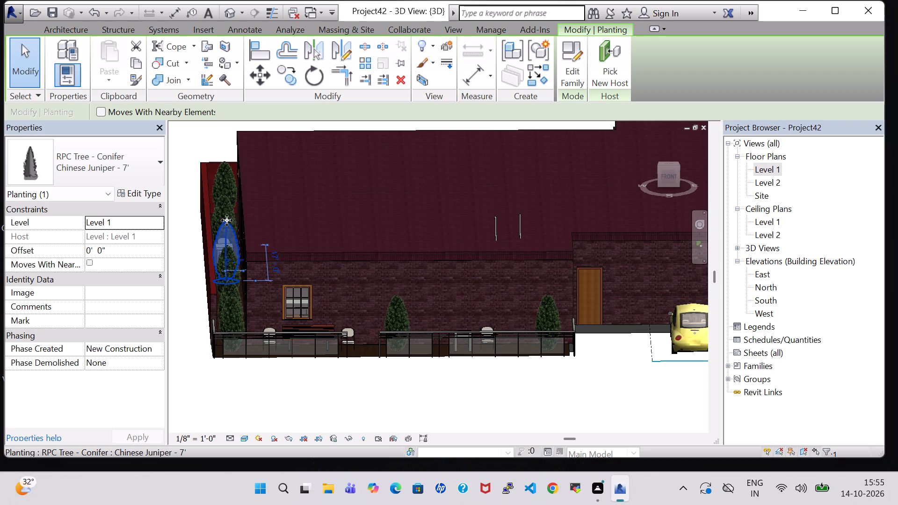
click(227, 209)
click(226, 185)
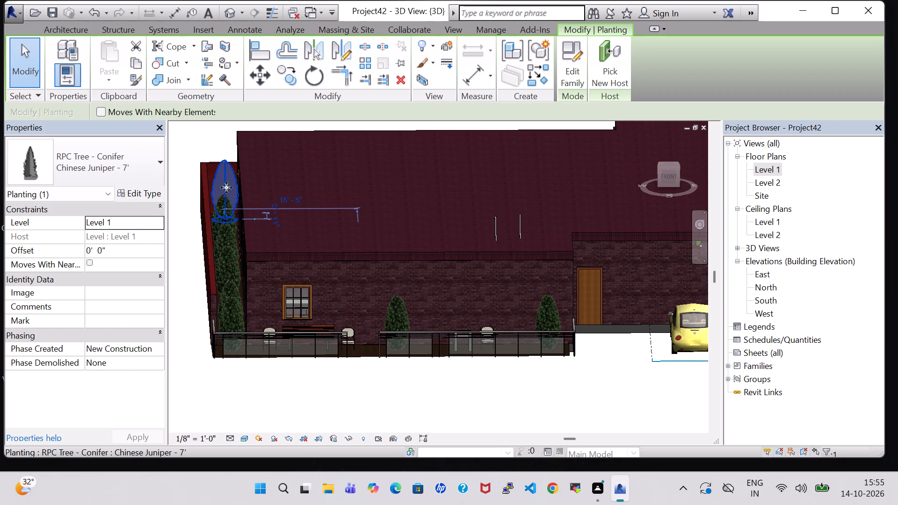
click(306, 372)
Delete the Chinese Juniper behind the red boundary wall beside the side wall's frontmost window.
shift+middle_drag(294, 384, 353, 393)
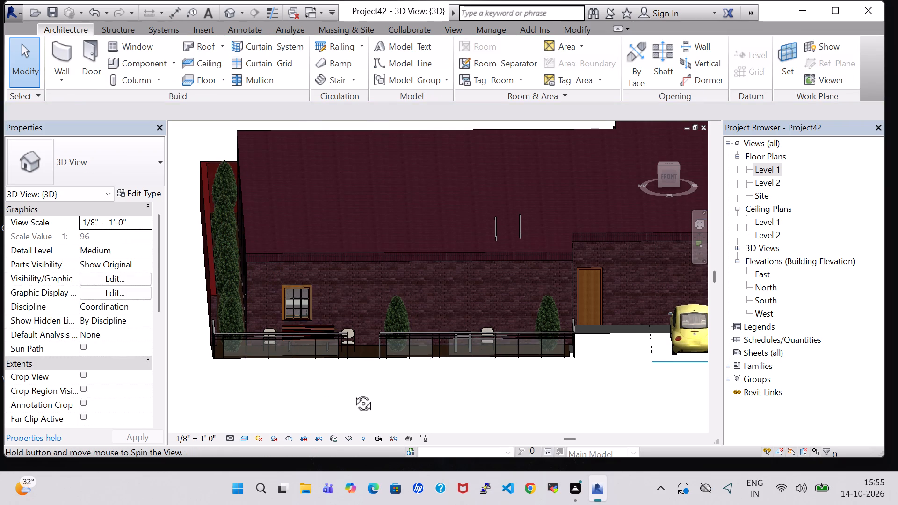
shift+middle_drag(353, 393, 362, 397)
middle_drag(344, 391, 397, 402)
shift+scroll(344, 391, up, 1)
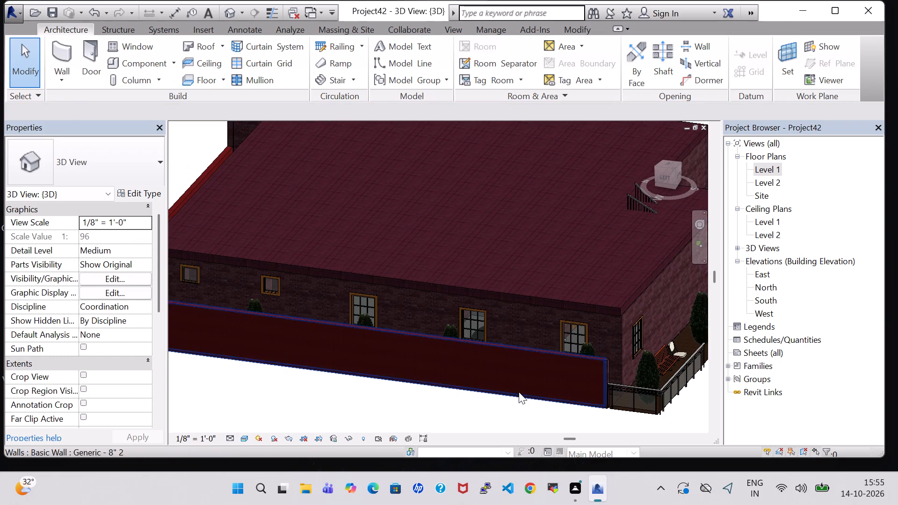
click(596, 352)
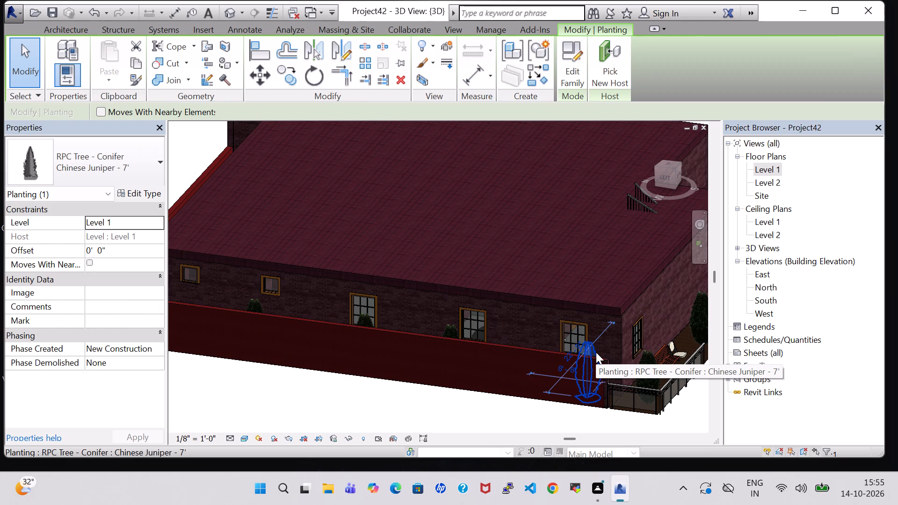
key(Delete)
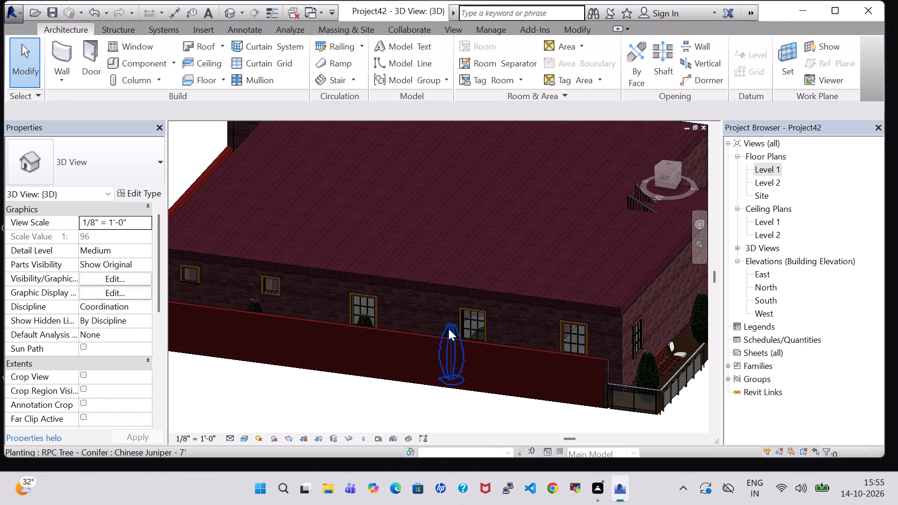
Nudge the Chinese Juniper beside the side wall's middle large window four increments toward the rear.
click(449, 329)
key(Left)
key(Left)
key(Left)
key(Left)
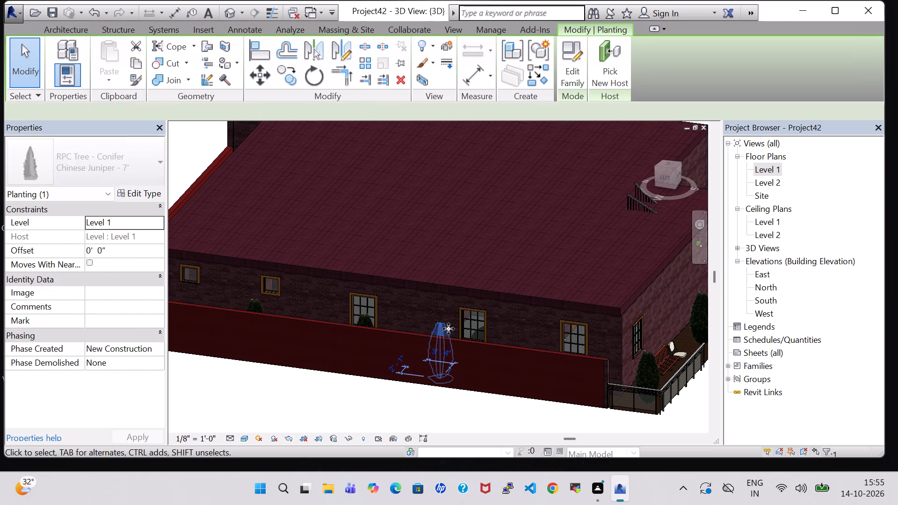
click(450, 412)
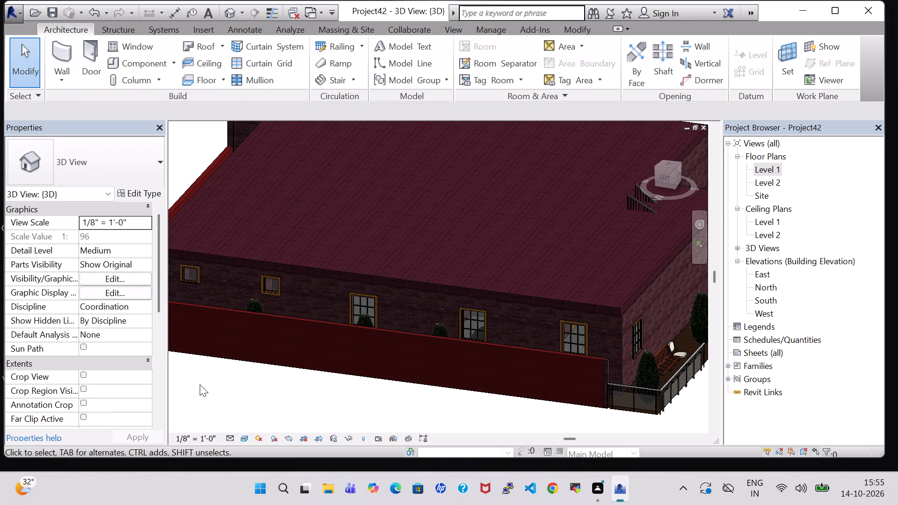
Nudge the Chinese Juniper beside the side wall's rearmost large window seven increments toward the front, clear of the window.
shift+middle_drag(253, 396, 314, 398)
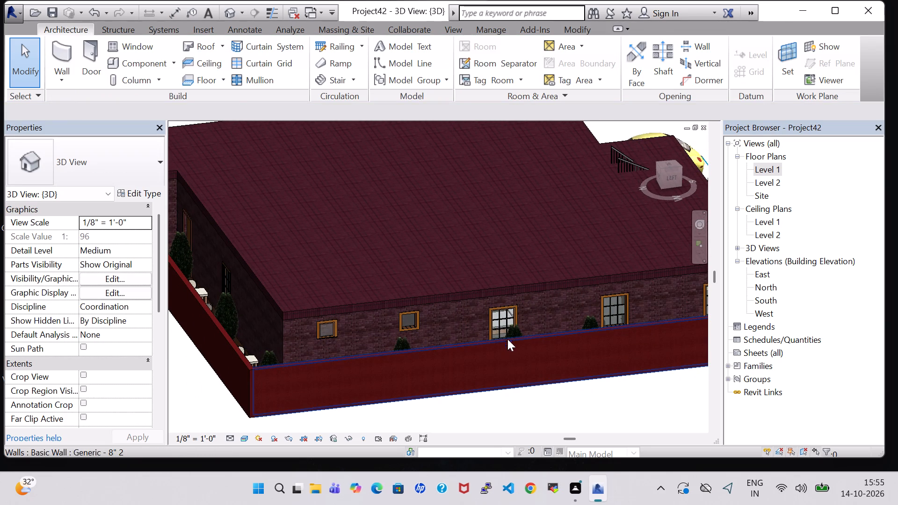
click(514, 332)
key(Right)
key(Right)
key(Right)
key(Right)
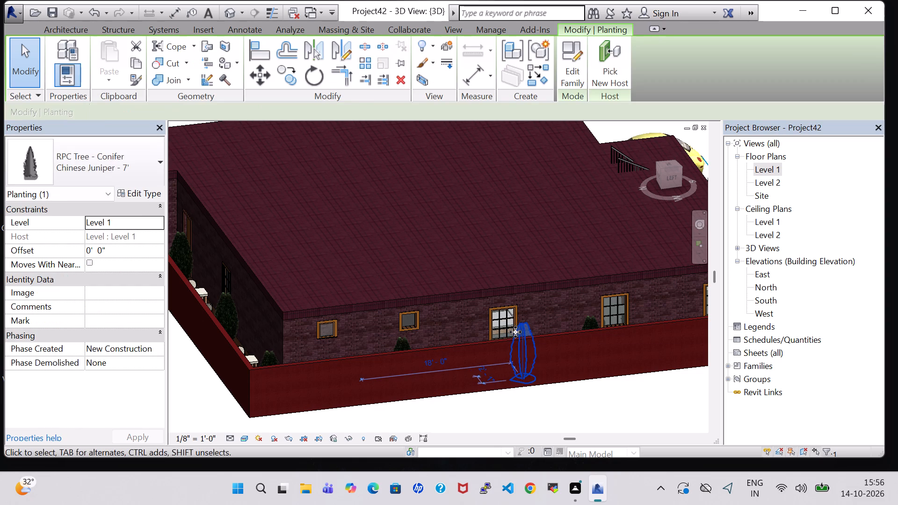
key(Right)
key(Right)
key(Right)
Nudge the Chinese Juniper by the middle large window 25 increments toward the front, between the side wall's two frontmost windows.
click(596, 317)
key(Right)
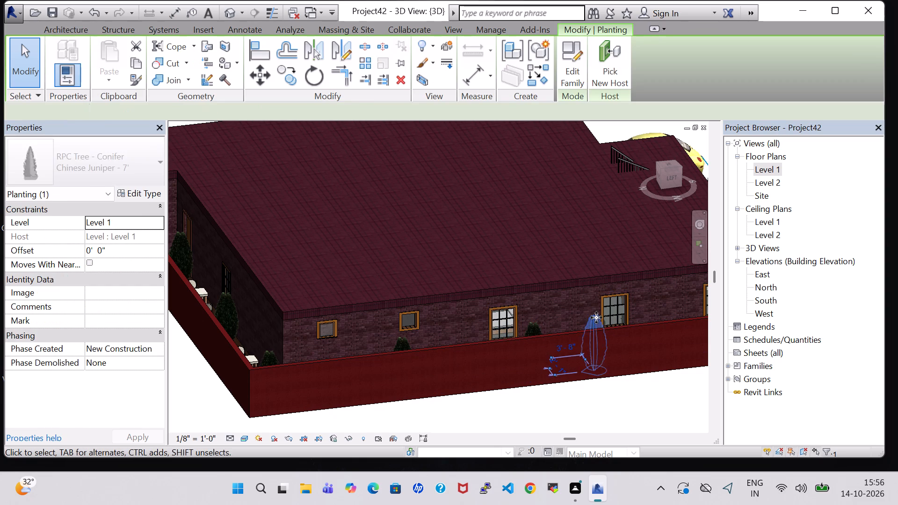
key(Right)
key(Right)
key(Right)
key(Right)
key(Right)
key(Right)
key(Right)
key(Right)
key(Right)
key(Right)
key(Right)
key(Right)
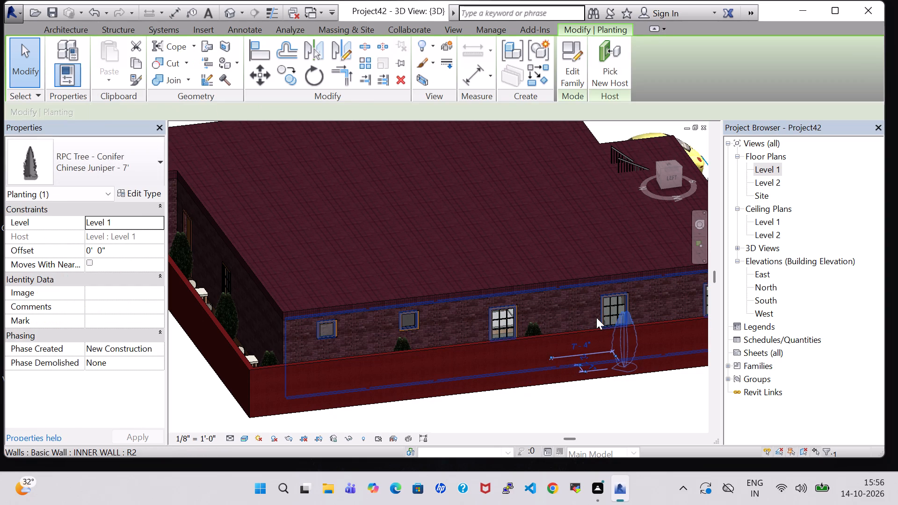
key(Right)
key(Right)
key(Right)
key(Right)
key(Right)
key(Right)
key(Right)
key(Right)
key(Right)
key(Right)
key(Right)
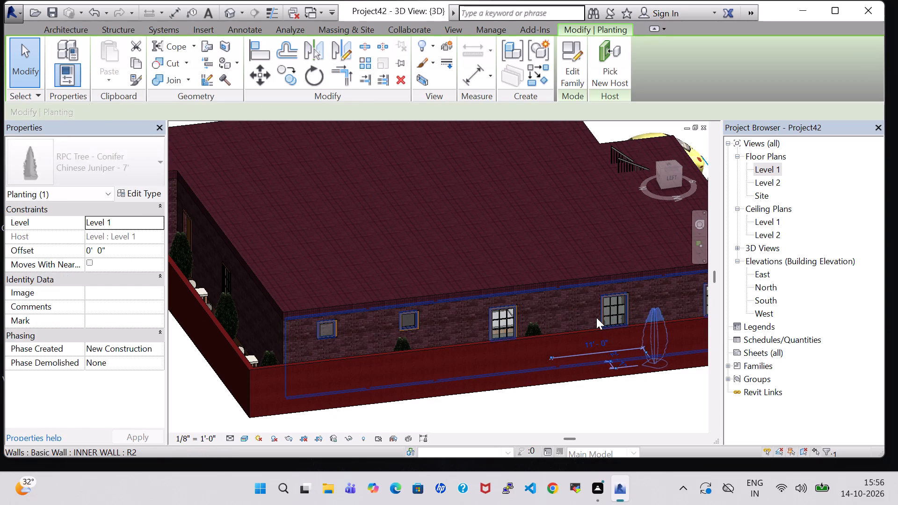
key(Right)
click(609, 394)
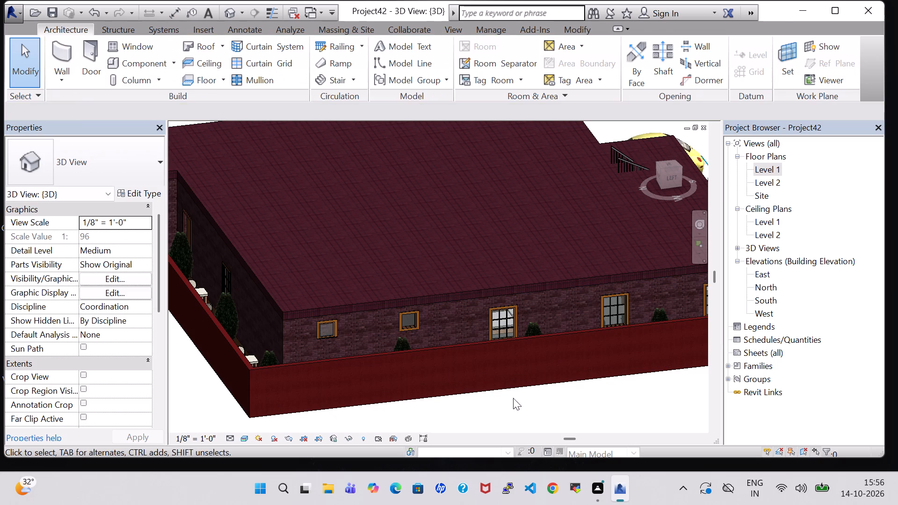
Nudge the Chinese Juniper by the side wall's second small window seven increments toward the rear, between the two small windows.
click(404, 343)
key(Left)
key(Left)
key(Left)
key(Left)
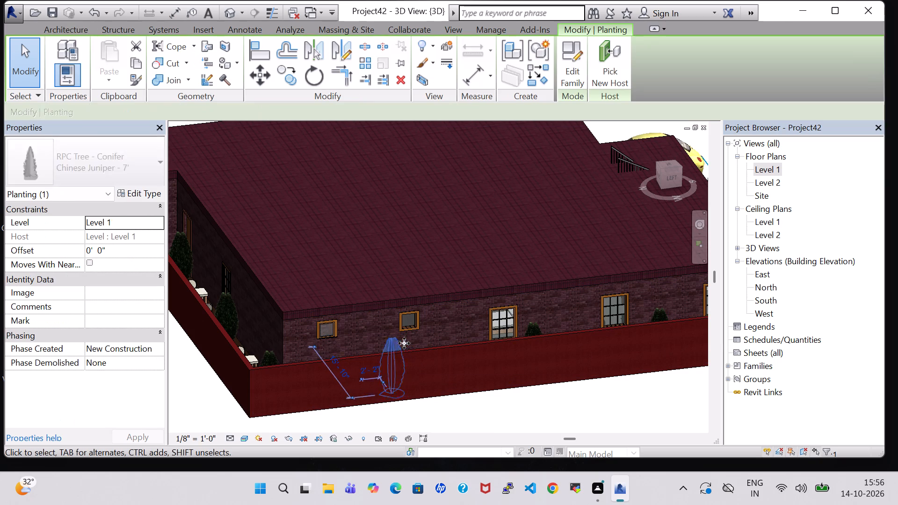
key(Left)
key(Left)
key(Left)
click(519, 414)
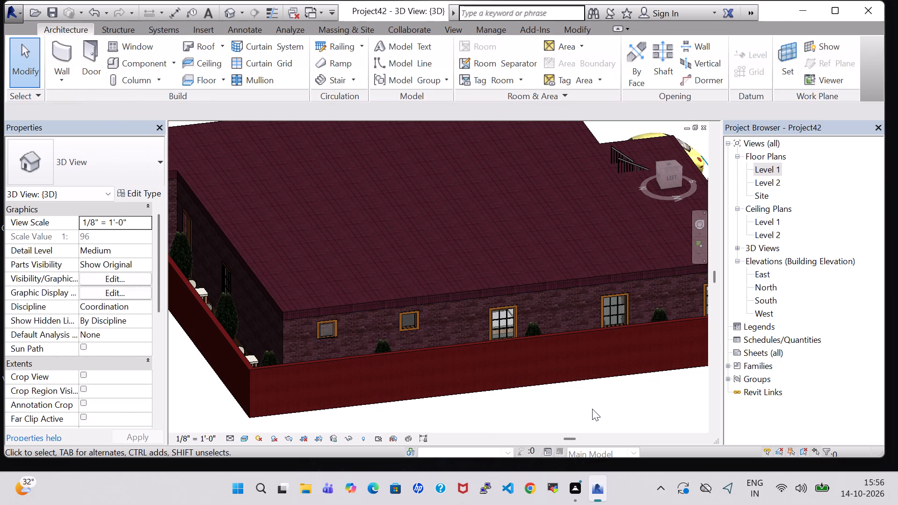
Nudge the Chinese Juniper by the rear door two increments toward the house and eight along the wall, between the door and window.
scroll(592, 409, up, 1)
middle_drag(592, 409, 545, 432)
scroll(548, 431, down, 2)
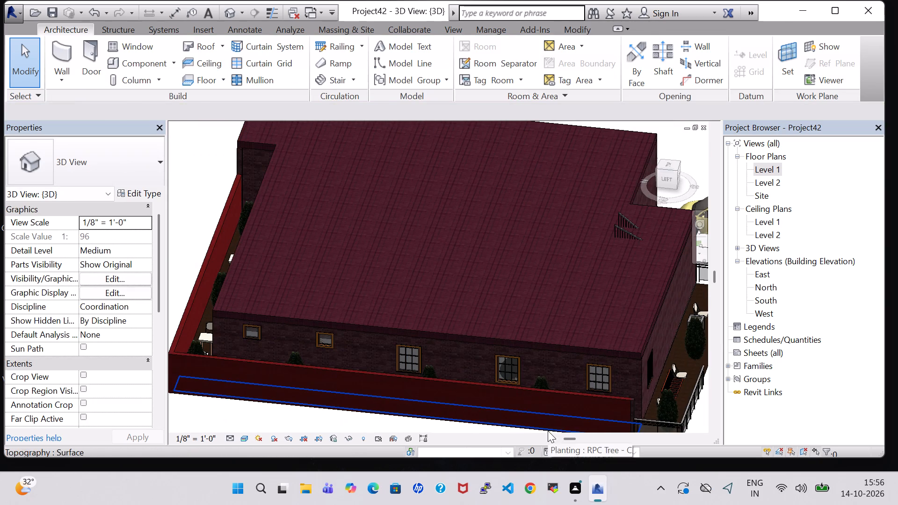
middle_drag(195, 256, 223, 267)
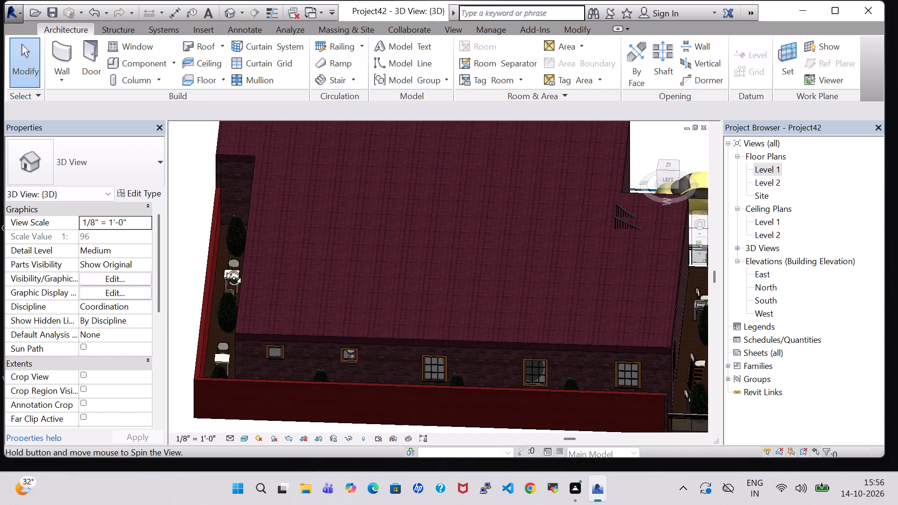
middle_drag(223, 267, 274, 288)
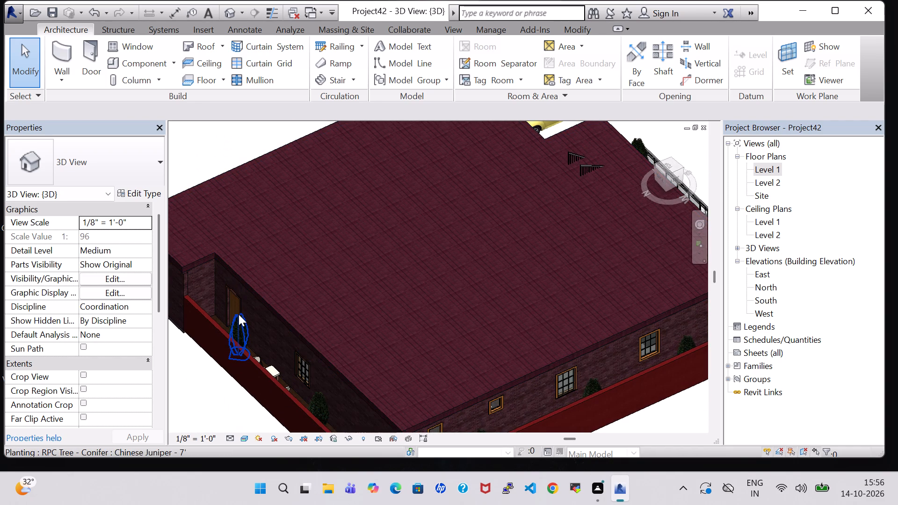
click(239, 314)
key(Right)
key(Right)
key(Right)
key(Right)
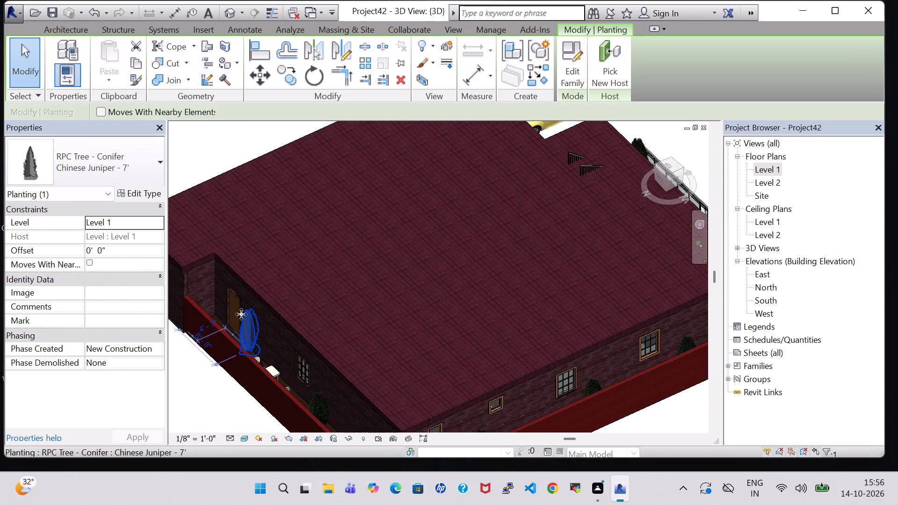
key(Left)
key(Left)
key(Down)
key(Down)
key(Down)
key(Down)
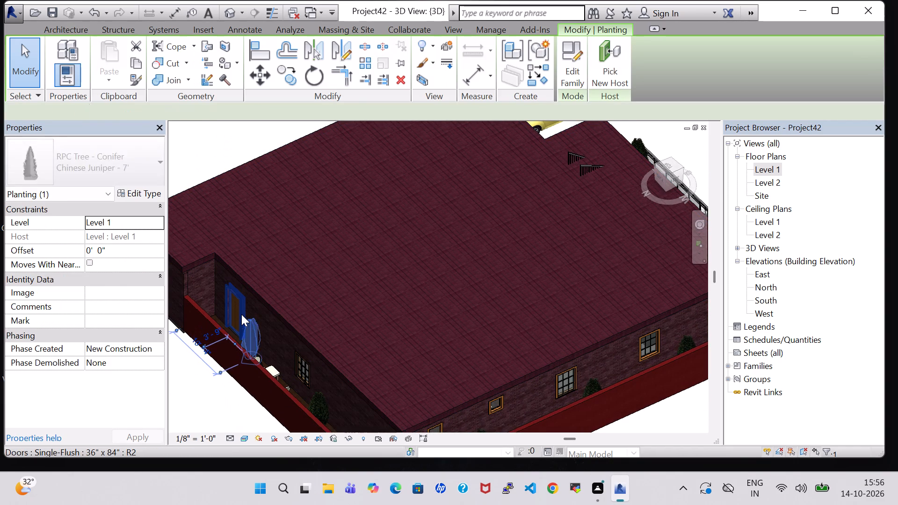
key(Down)
key(Down)
key(Down)
key(Down)
click(193, 404)
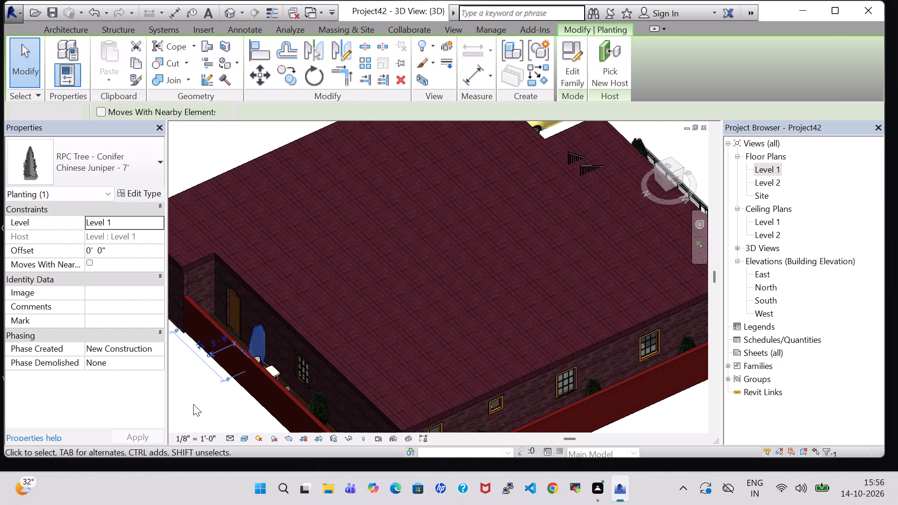
Examine the house exterior from the rear, side and front, checking the spacing of the junipers and verandah furniture.
shift+middle_drag(193, 402, 288, 323)
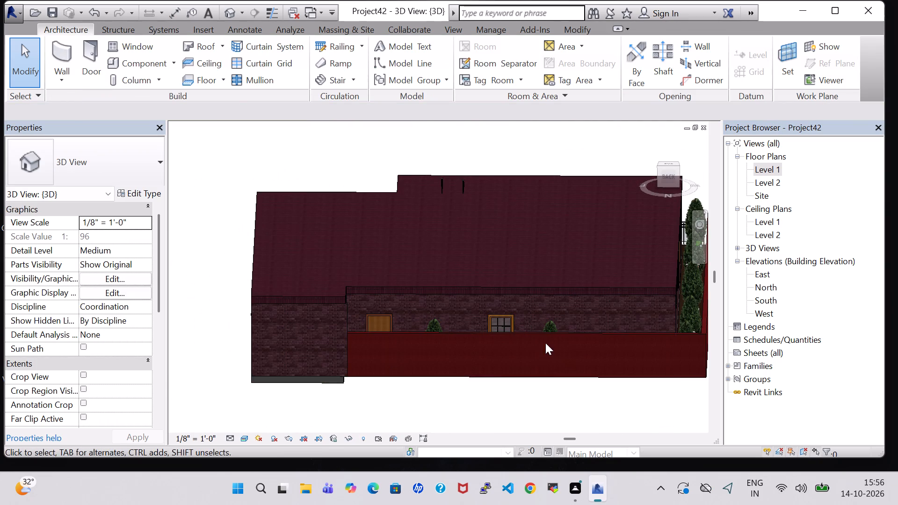
middle_drag(566, 400, 533, 414)
shift+middle_drag(533, 414, 380, 407)
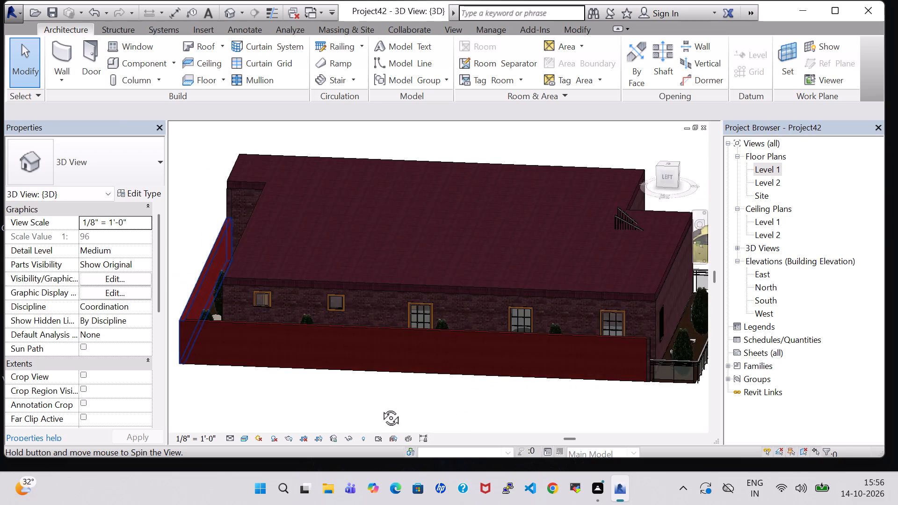
shift+middle_drag(380, 407, 282, 395)
shift+middle_drag(456, 389, 411, 383)
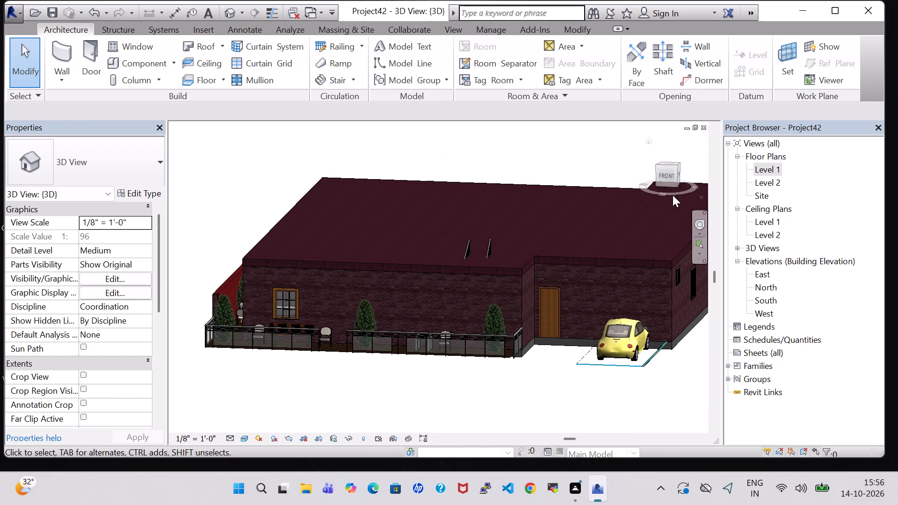
click(666, 172)
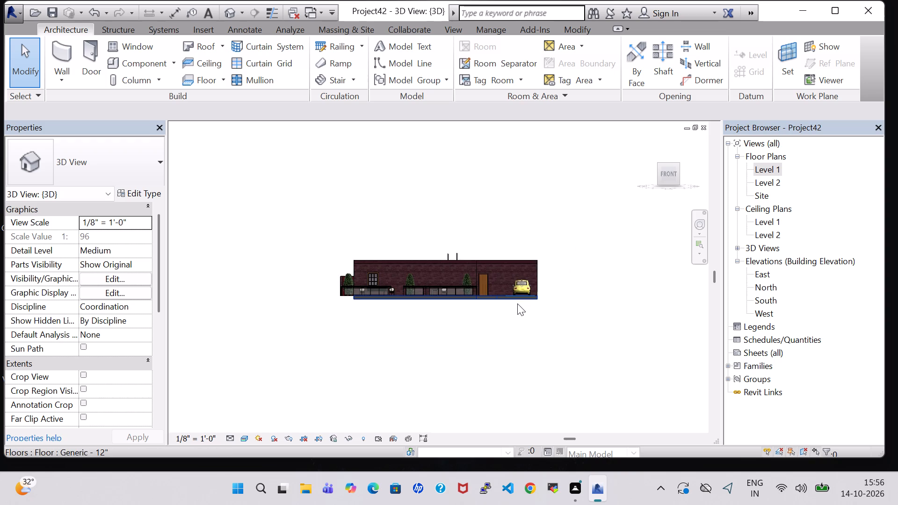
scroll(517, 303, up, 7)
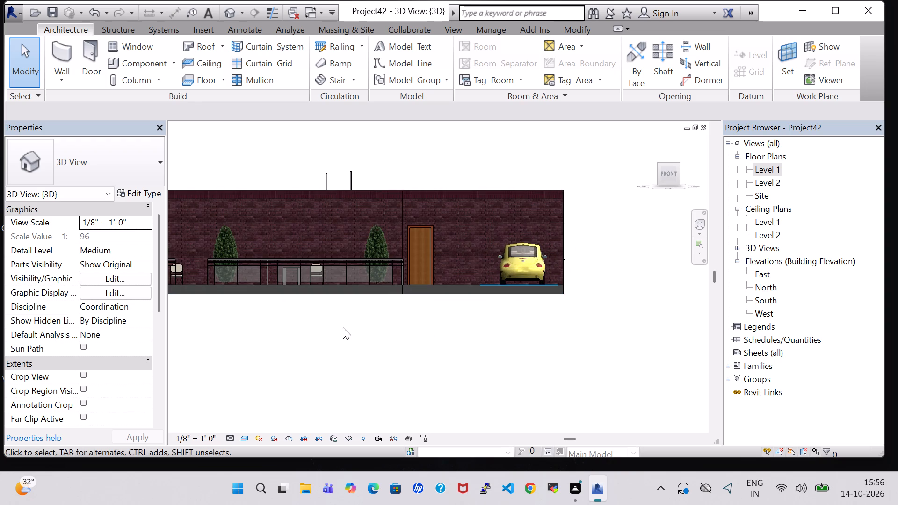
scroll(343, 327, down, 1)
middle_drag(344, 327, 364, 333)
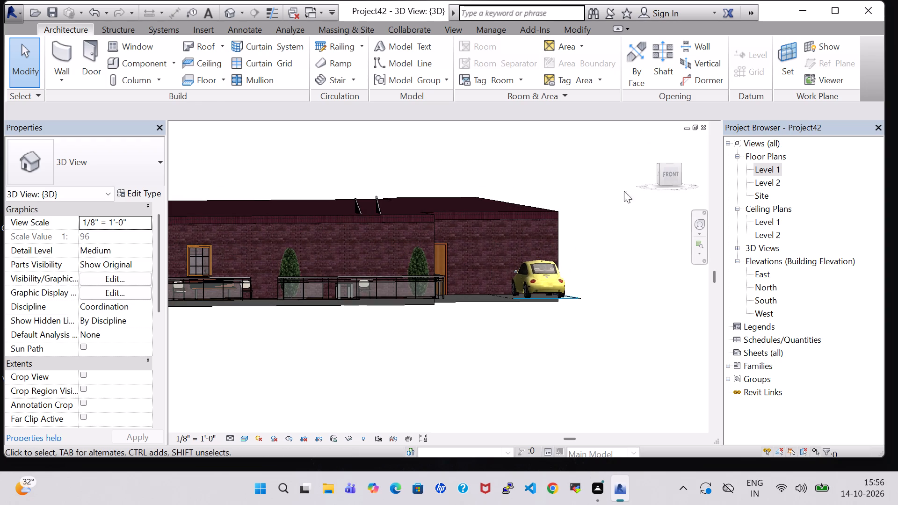
click(671, 176)
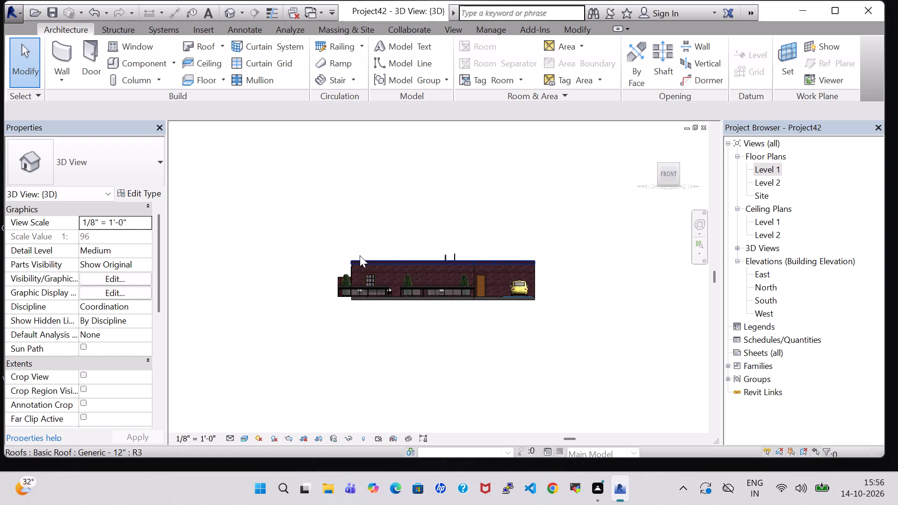
scroll(360, 255, up, 6)
click(518, 220)
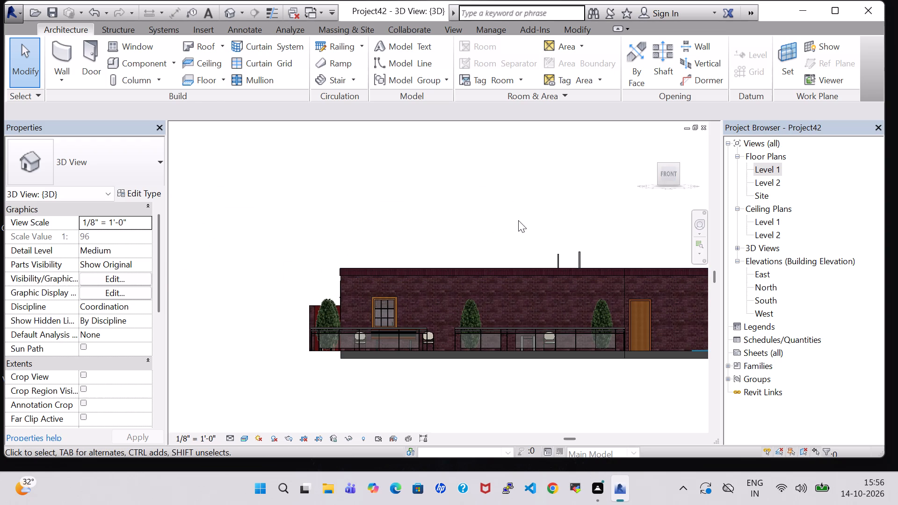
click(524, 265)
click(525, 382)
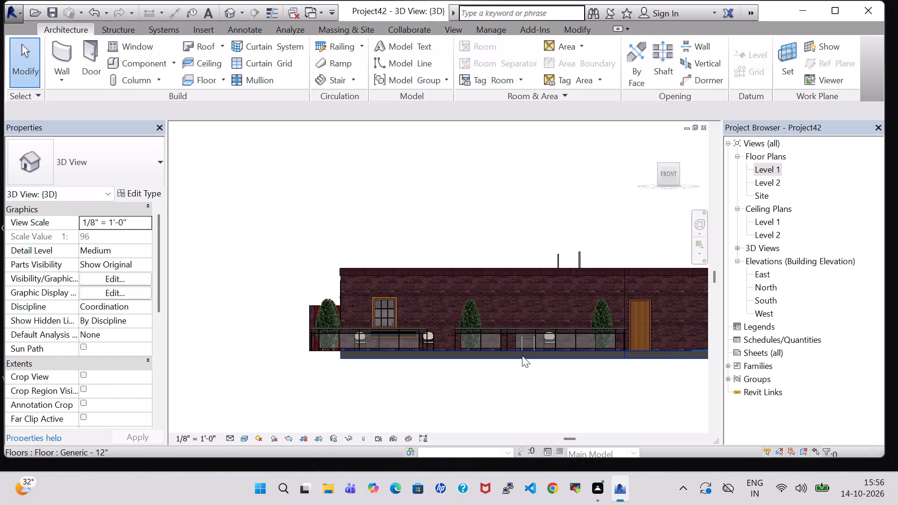
click(522, 355)
click(481, 205)
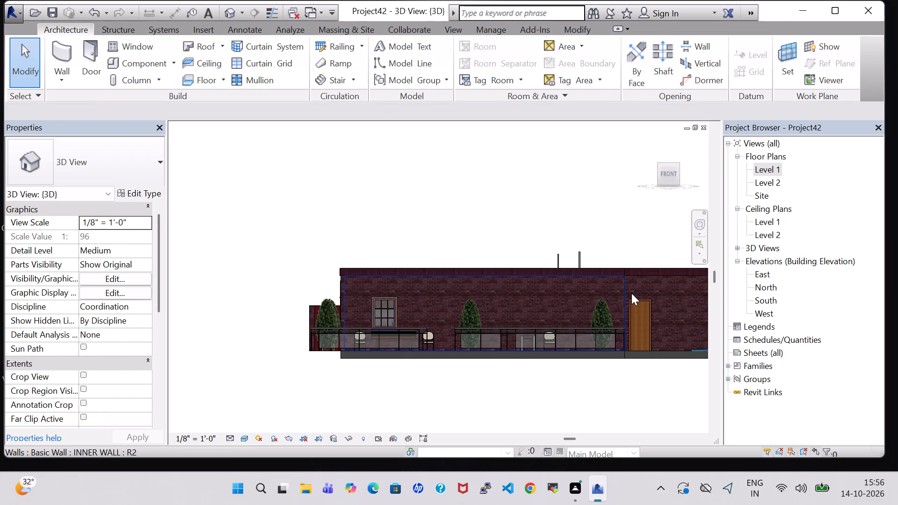
In the Level 1 floor plan, nudge the DECK room tag one increment to the left.
double_click(764, 168)
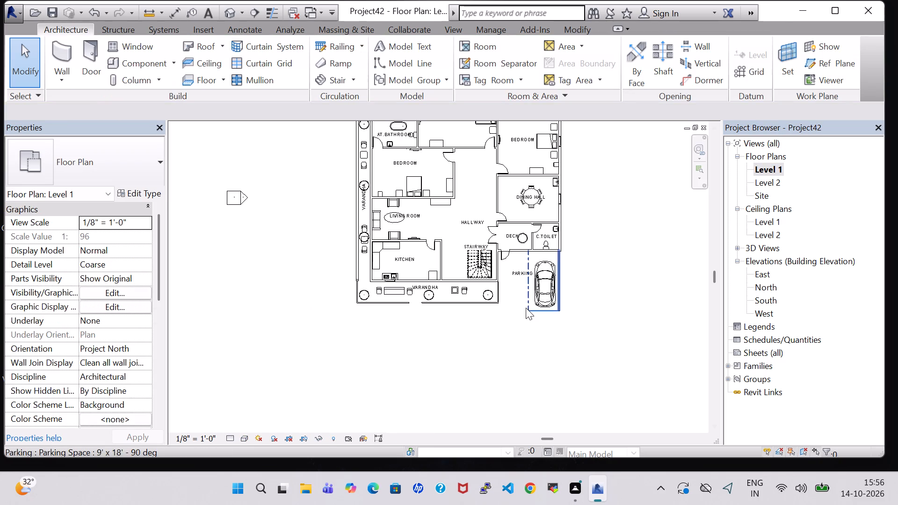
middle_drag(564, 297, 570, 320)
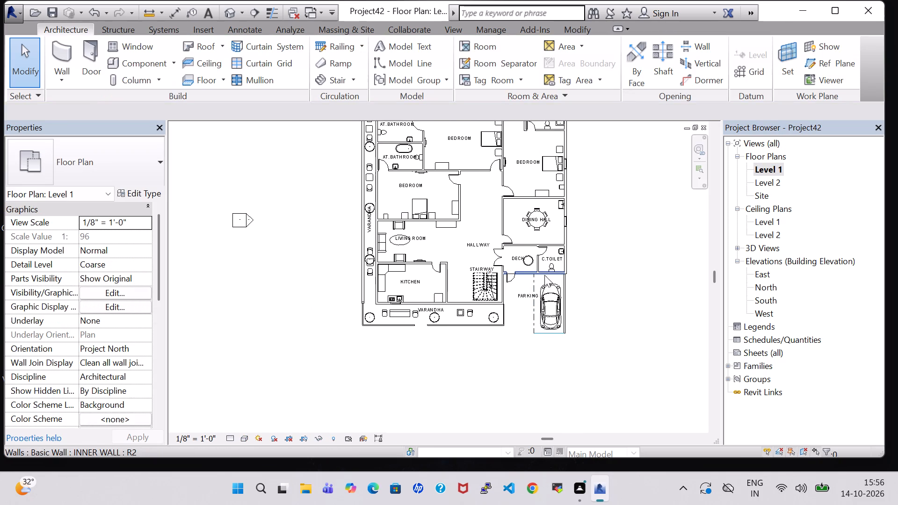
click(521, 261)
key(Left)
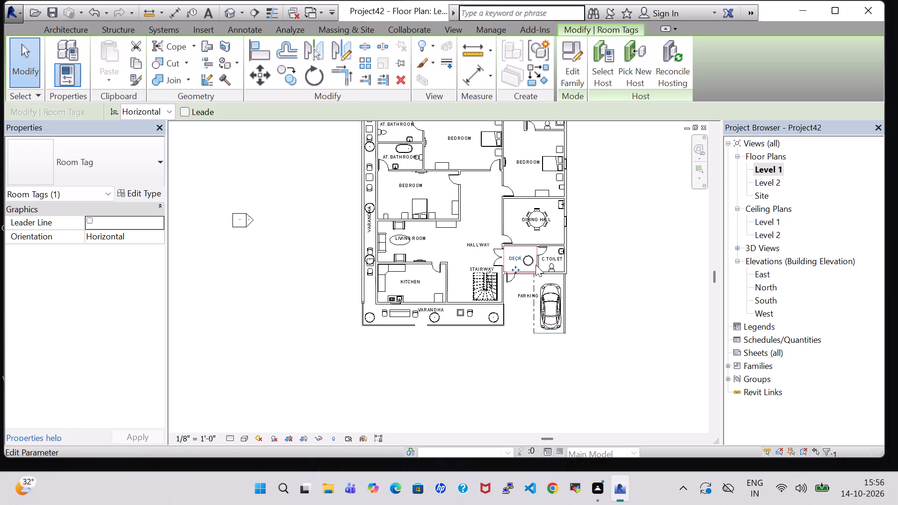
click(682, 260)
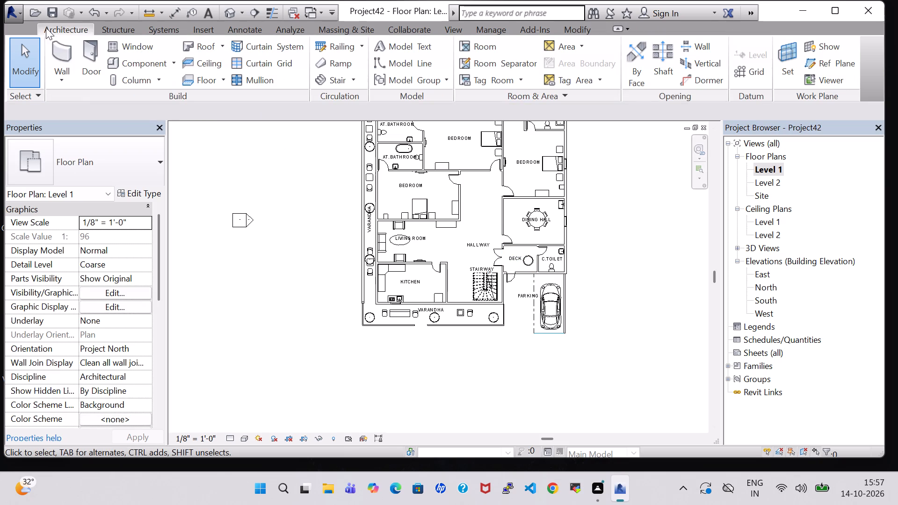
Draw Generic - 8" walls starting about 10'-10" across the hallway from the bedroom wall and closing a box about 6'-4" by 6'-5".
click(51, 43)
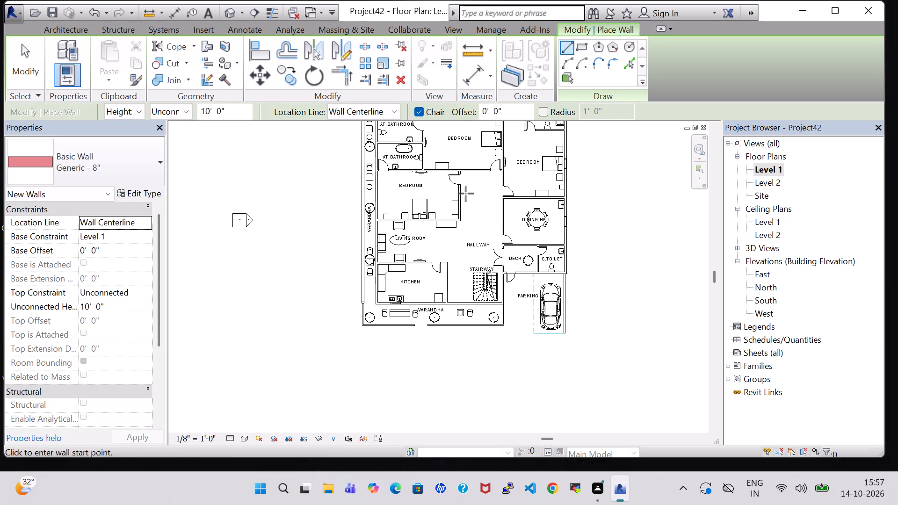
click(460, 196)
click(496, 201)
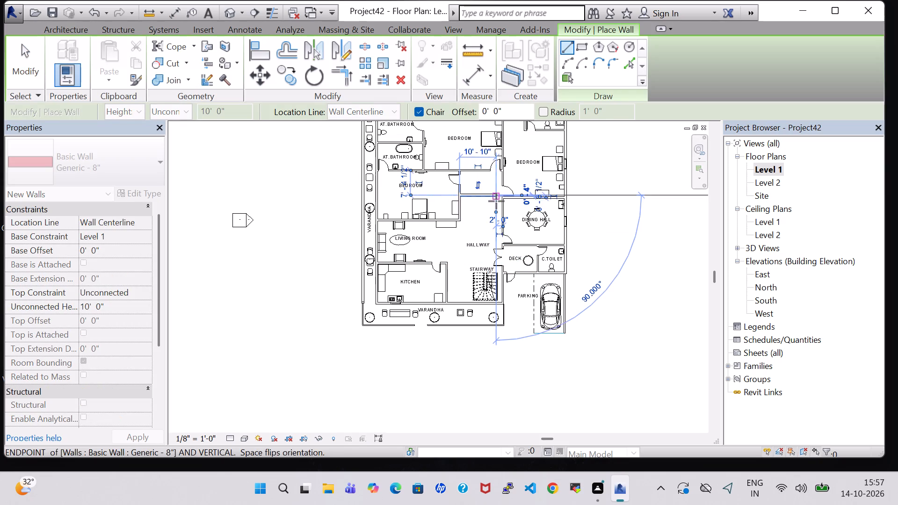
click(496, 217)
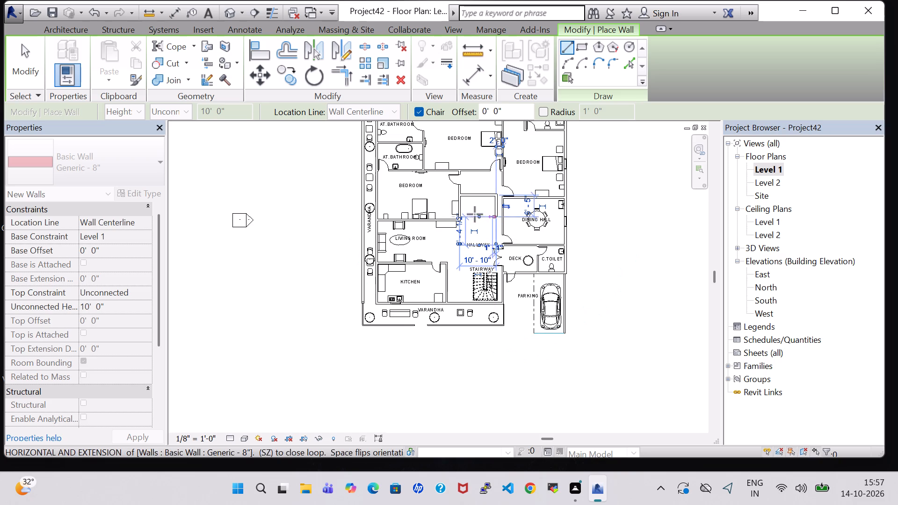
click(475, 214)
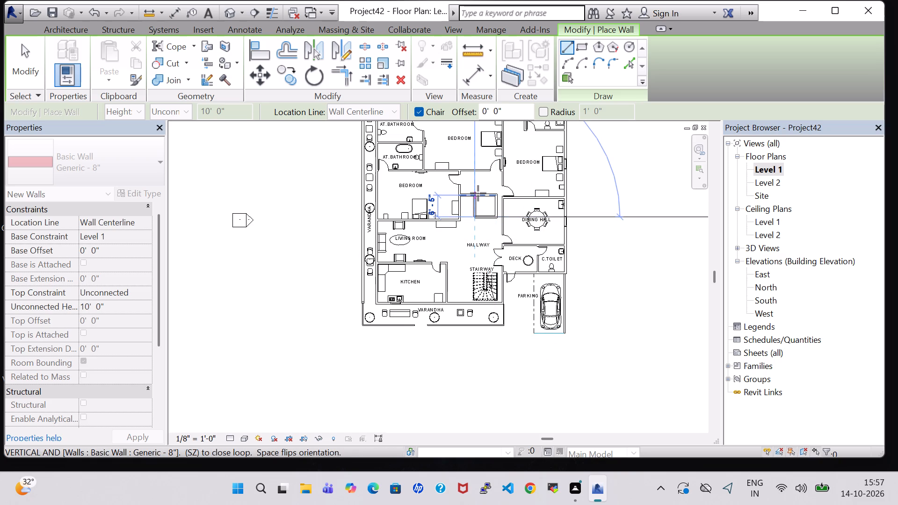
click(478, 193)
key(Escape)
key(Escape)
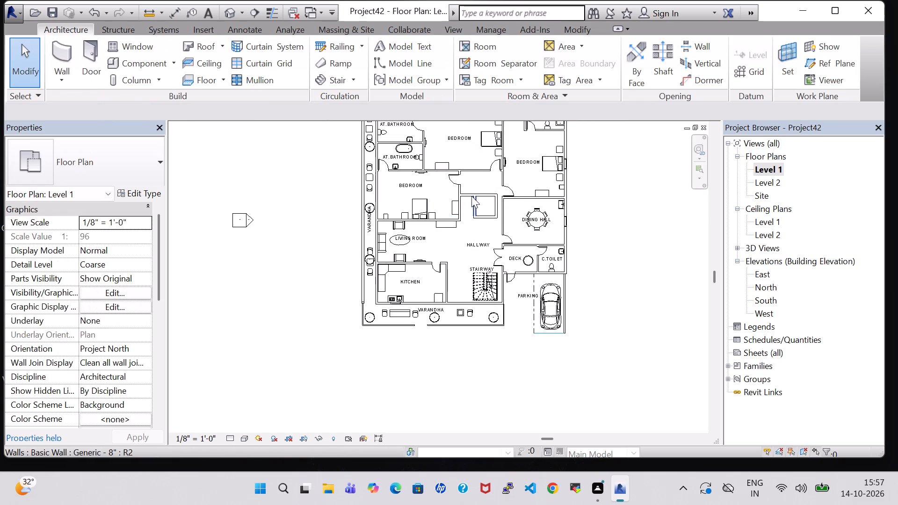
Shorten the hallway box's upper wall so its end meets the box corner instead of reaching the bedroom wall.
click(465, 194)
key(Right)
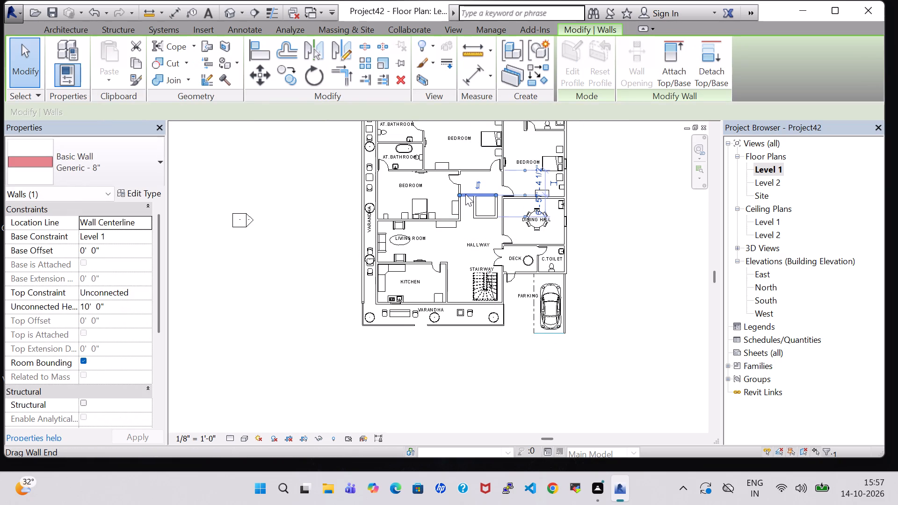
key(Right)
scroll(453, 192, up, 7)
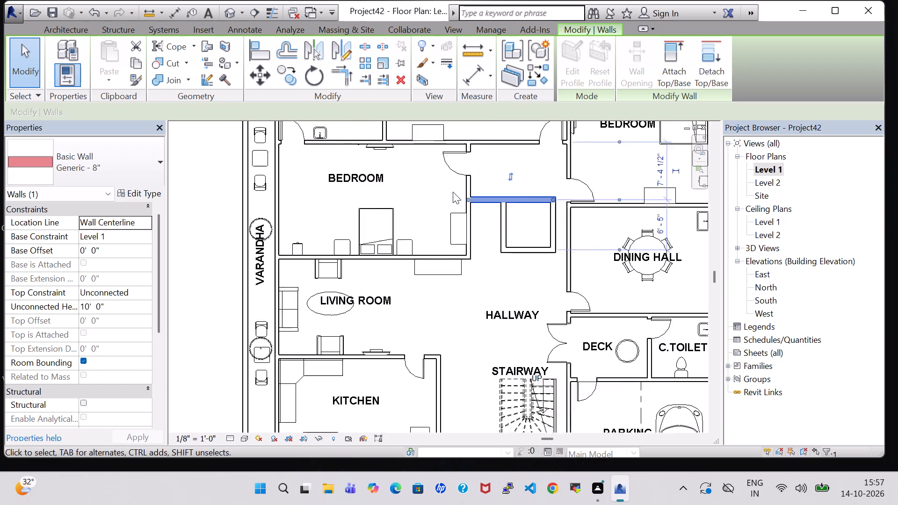
scroll(453, 192, up, 1)
click(471, 202)
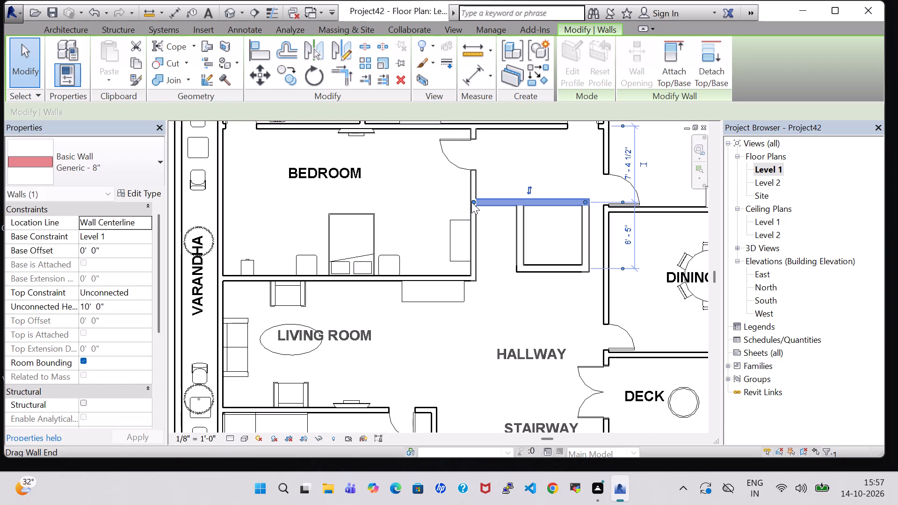
drag(472, 202, 513, 204)
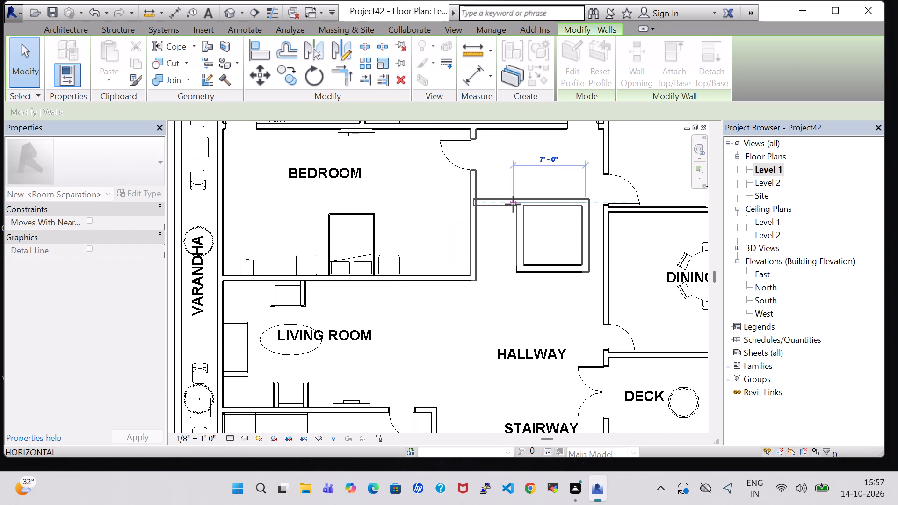
drag(513, 204, 516, 204)
click(495, 184)
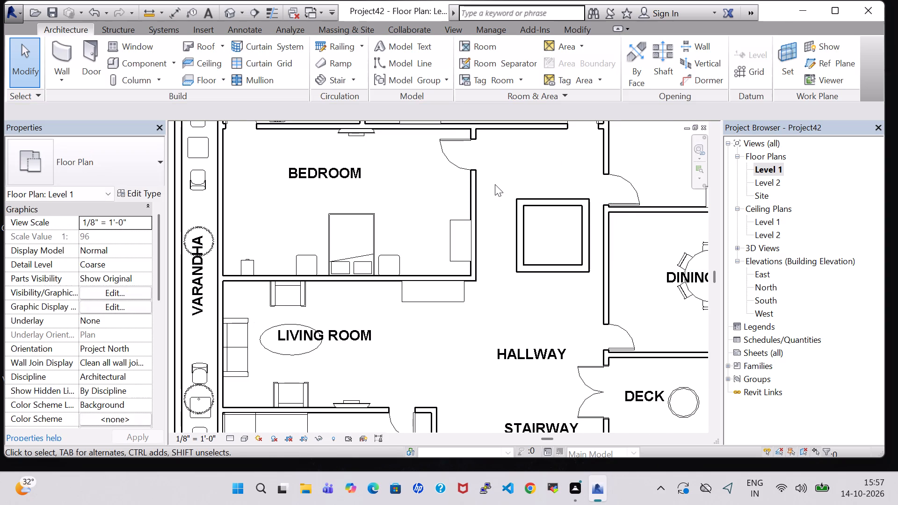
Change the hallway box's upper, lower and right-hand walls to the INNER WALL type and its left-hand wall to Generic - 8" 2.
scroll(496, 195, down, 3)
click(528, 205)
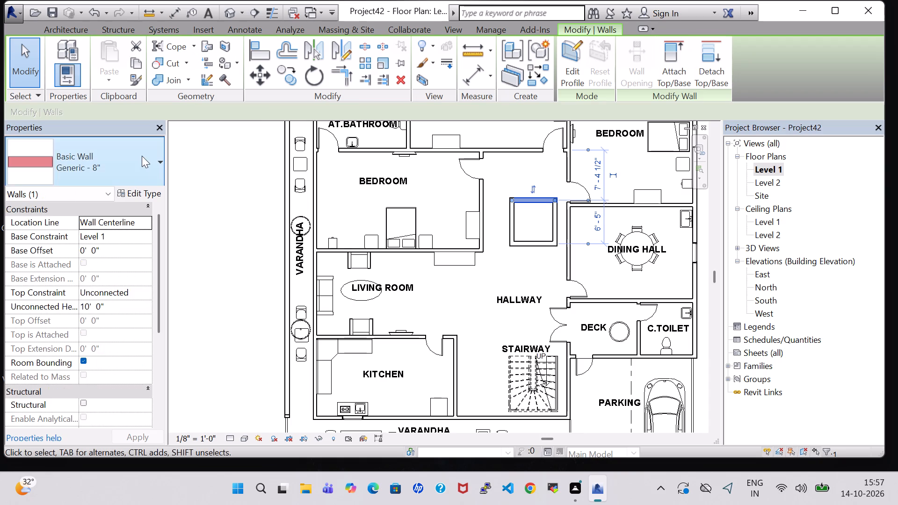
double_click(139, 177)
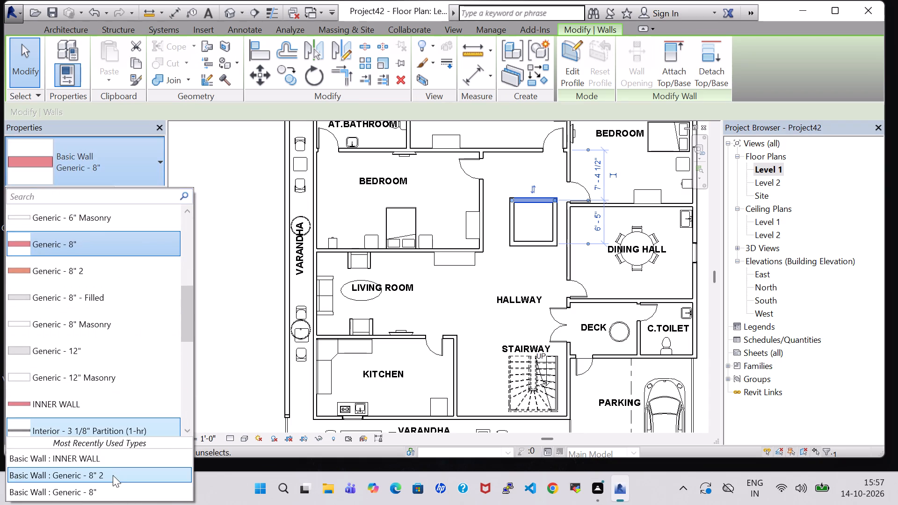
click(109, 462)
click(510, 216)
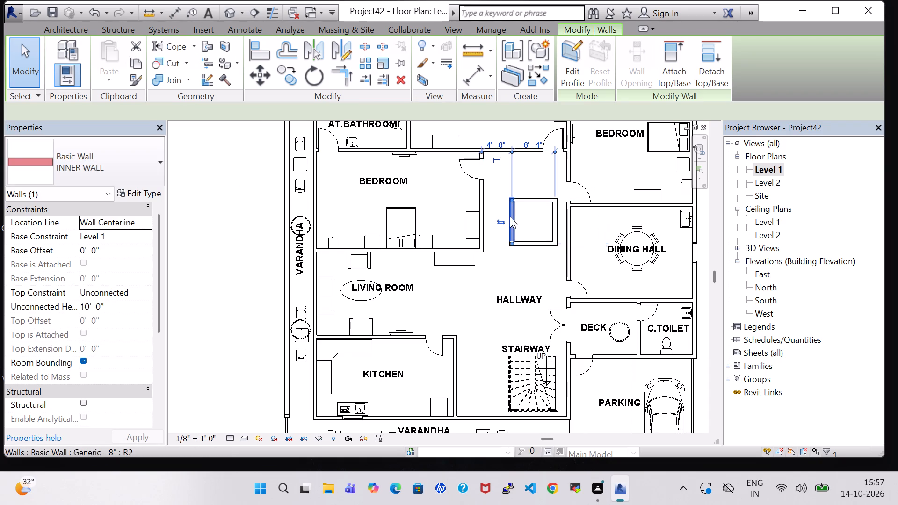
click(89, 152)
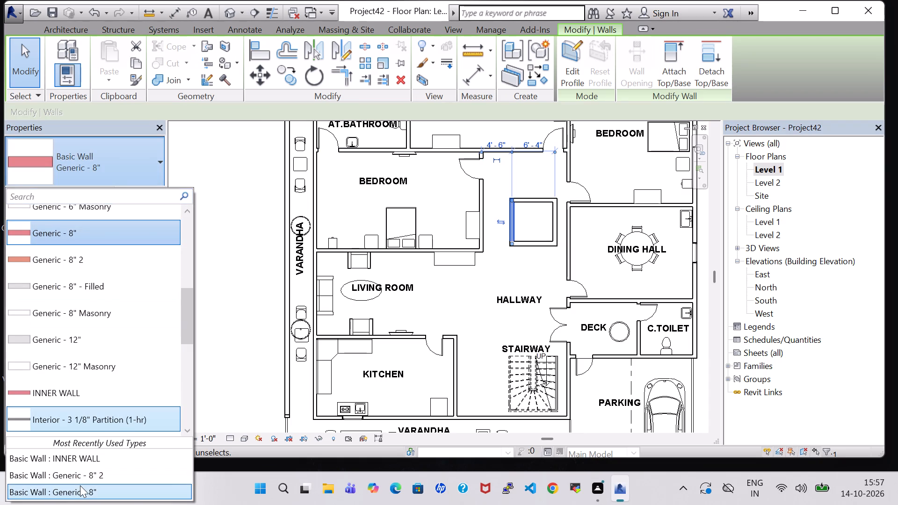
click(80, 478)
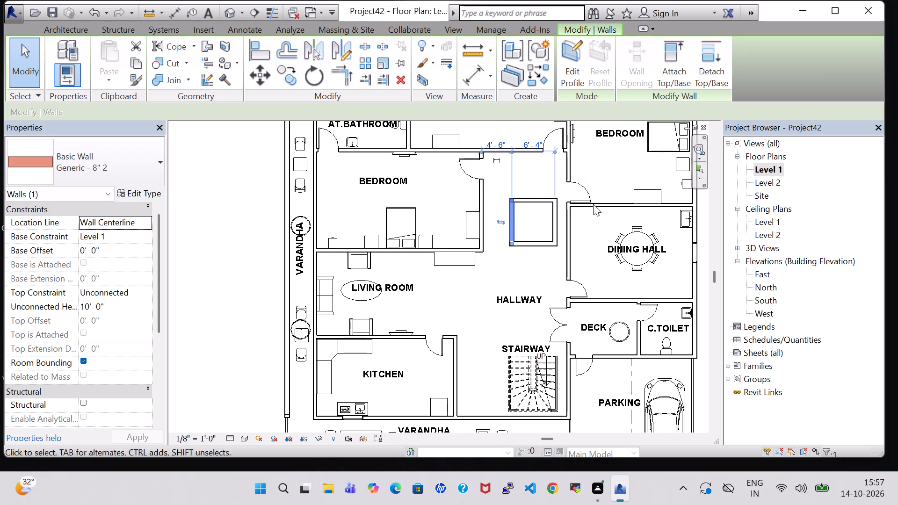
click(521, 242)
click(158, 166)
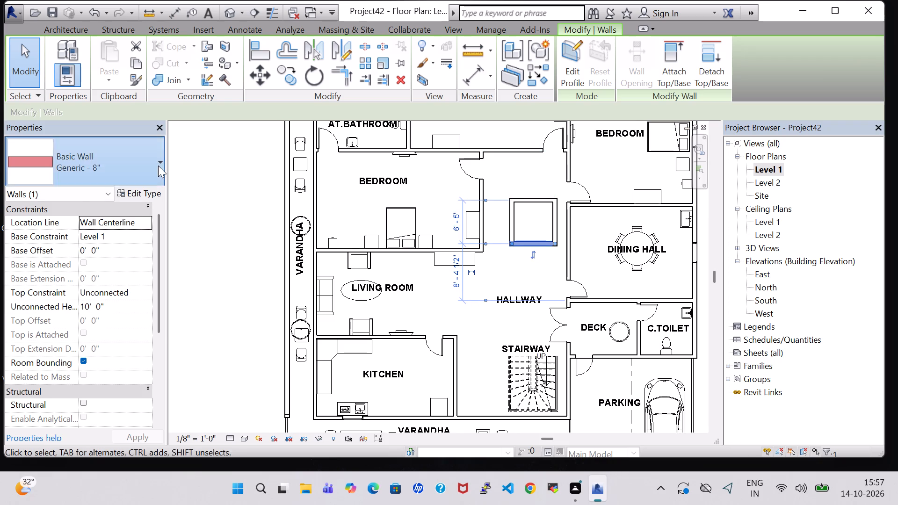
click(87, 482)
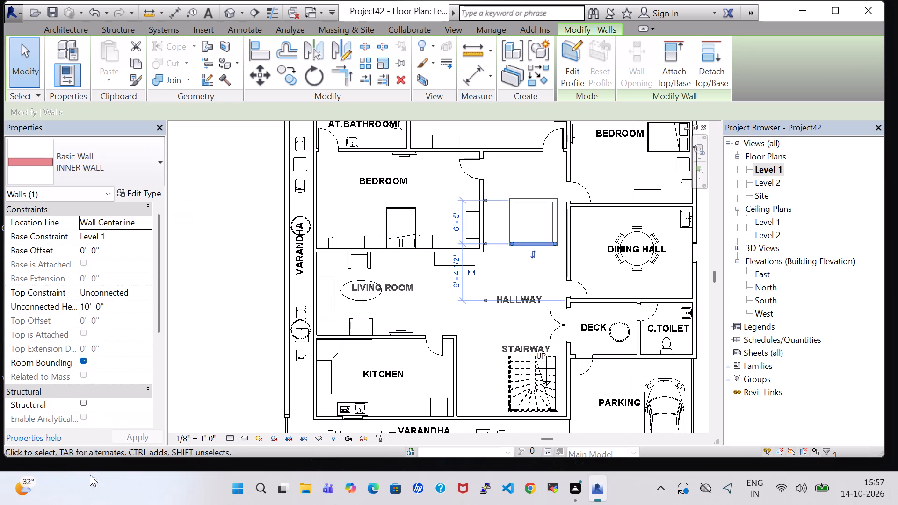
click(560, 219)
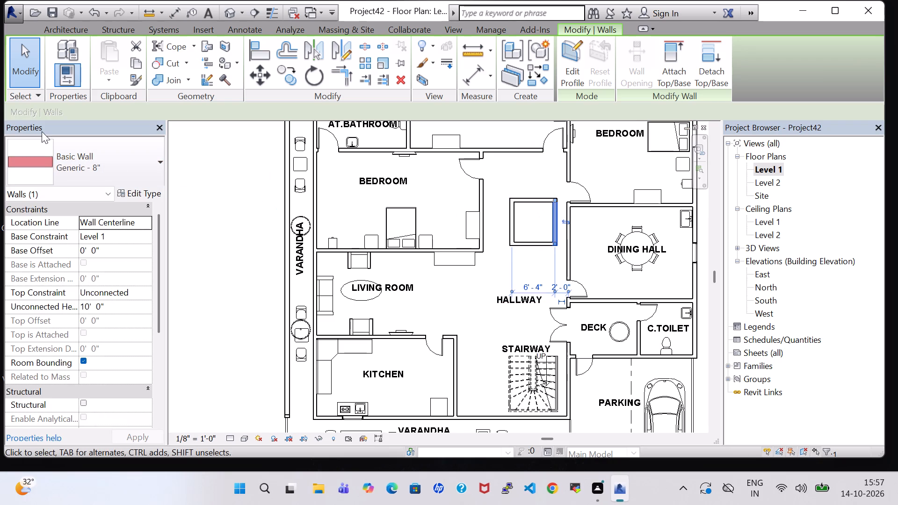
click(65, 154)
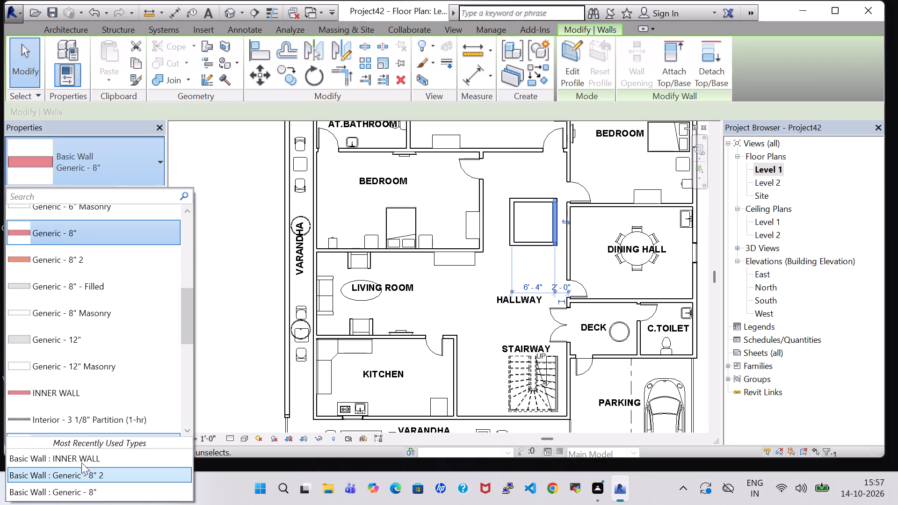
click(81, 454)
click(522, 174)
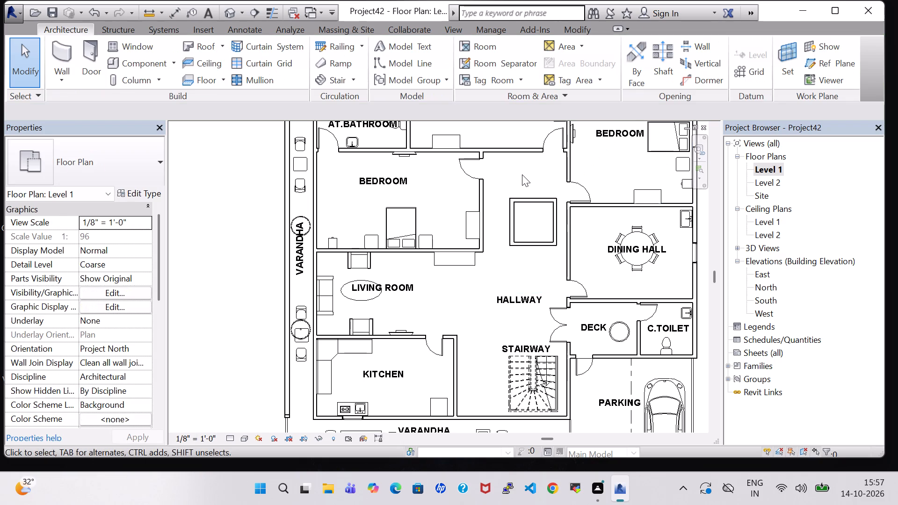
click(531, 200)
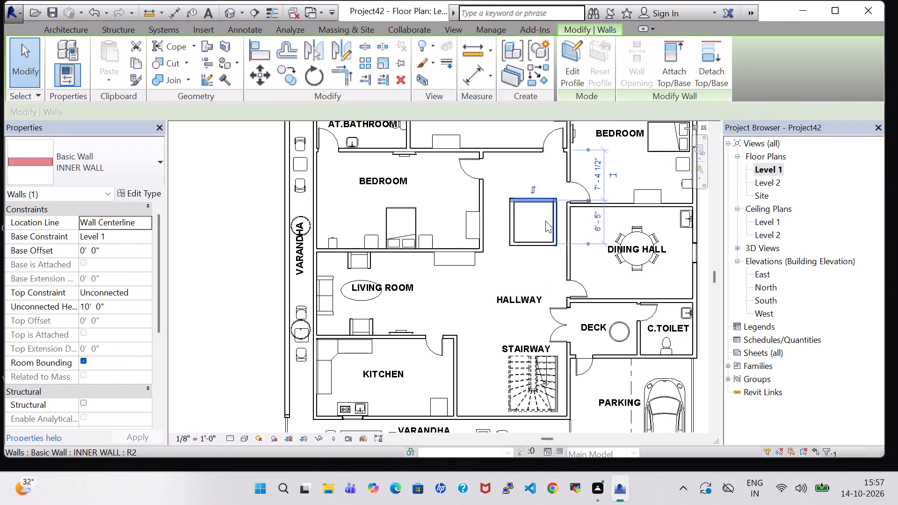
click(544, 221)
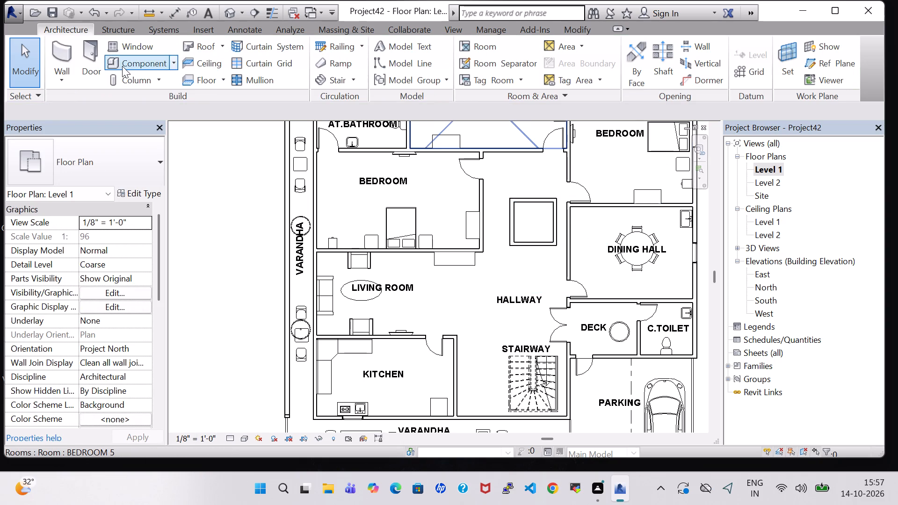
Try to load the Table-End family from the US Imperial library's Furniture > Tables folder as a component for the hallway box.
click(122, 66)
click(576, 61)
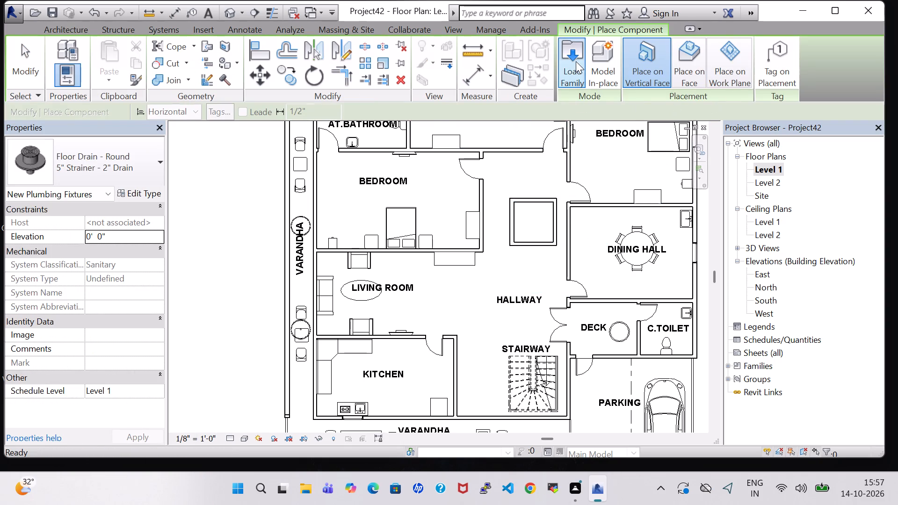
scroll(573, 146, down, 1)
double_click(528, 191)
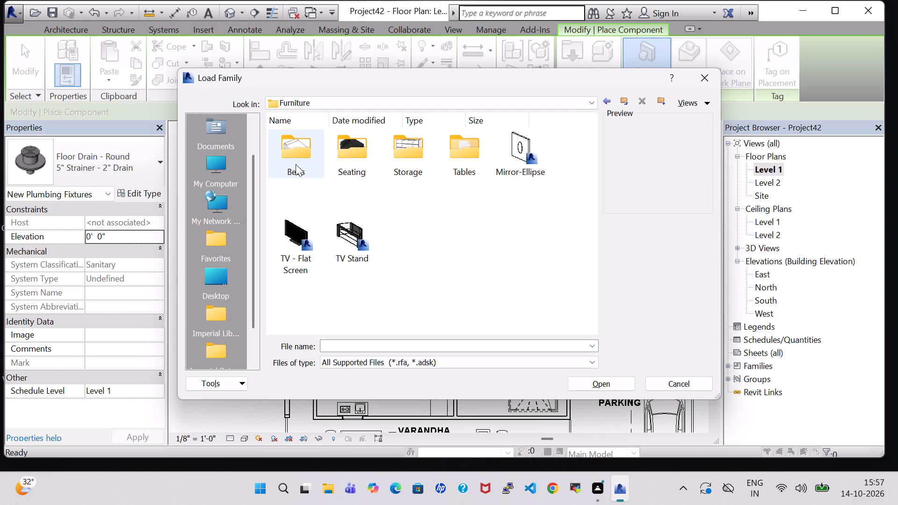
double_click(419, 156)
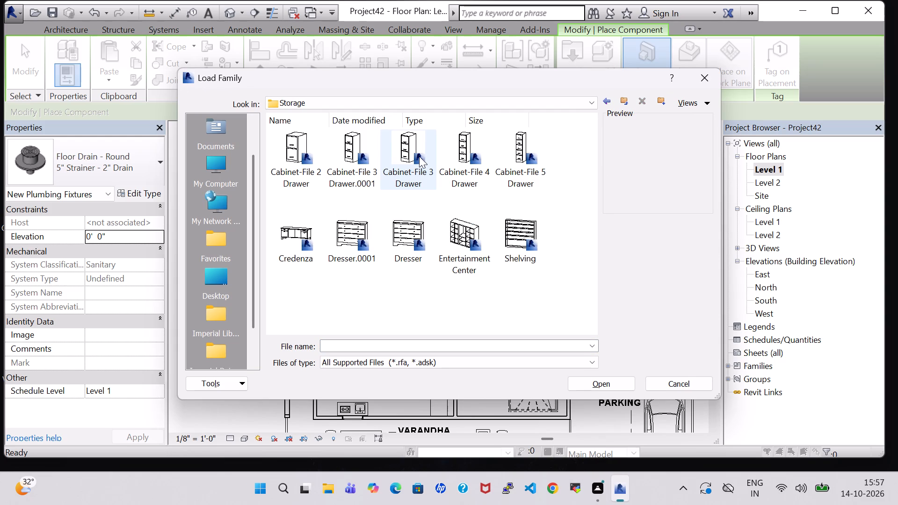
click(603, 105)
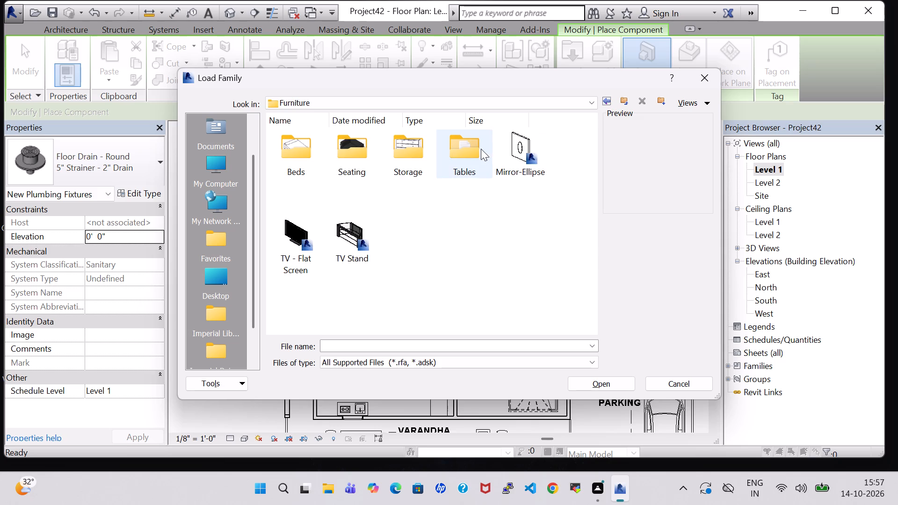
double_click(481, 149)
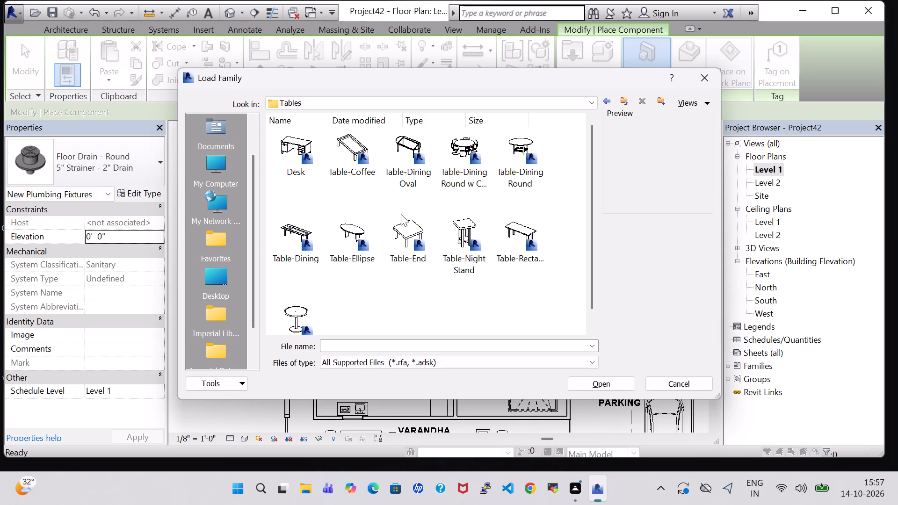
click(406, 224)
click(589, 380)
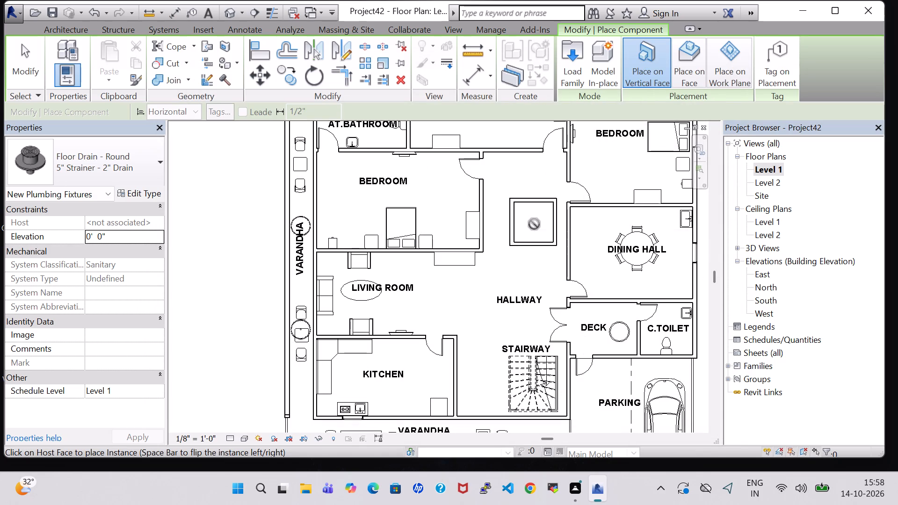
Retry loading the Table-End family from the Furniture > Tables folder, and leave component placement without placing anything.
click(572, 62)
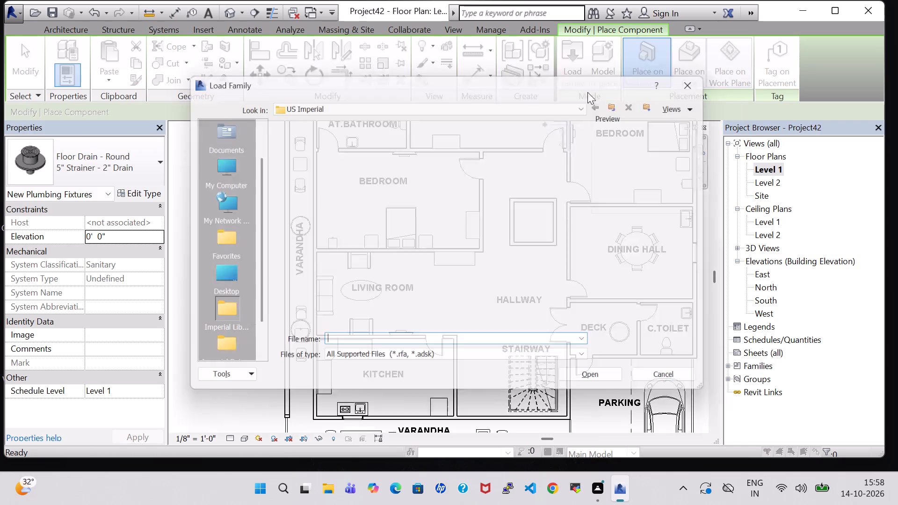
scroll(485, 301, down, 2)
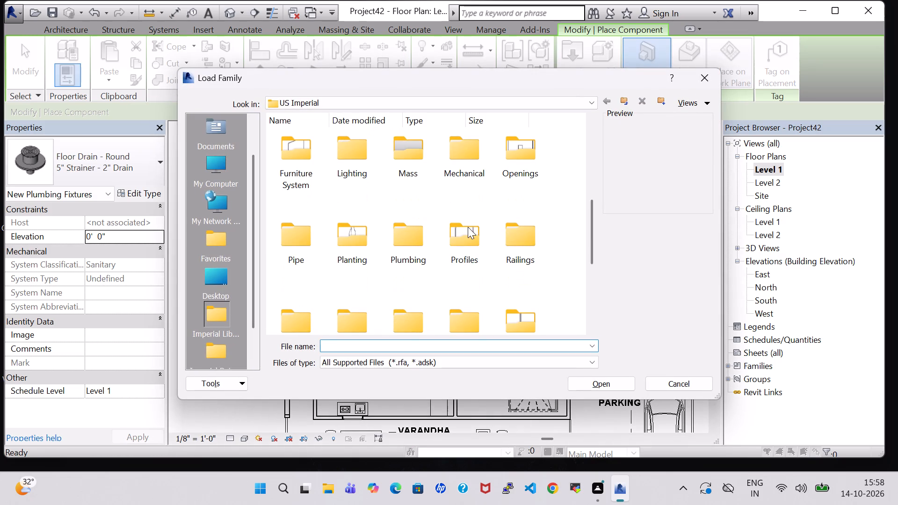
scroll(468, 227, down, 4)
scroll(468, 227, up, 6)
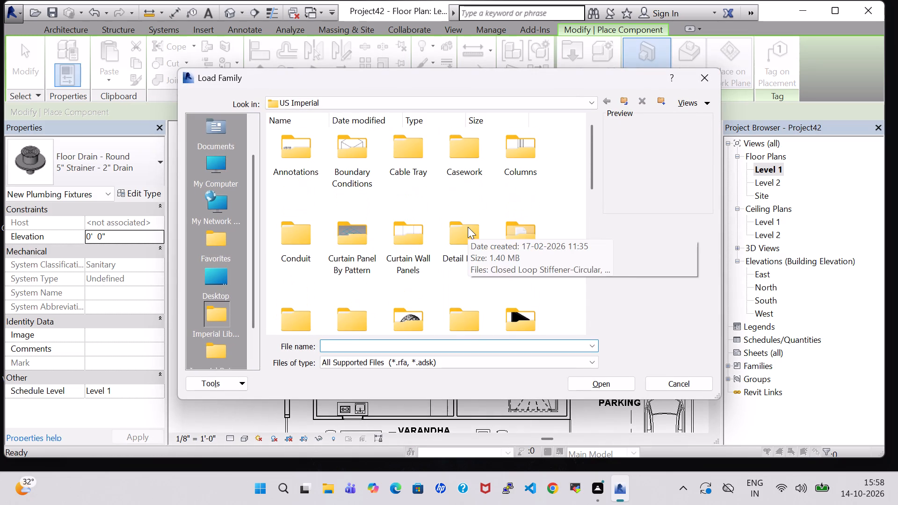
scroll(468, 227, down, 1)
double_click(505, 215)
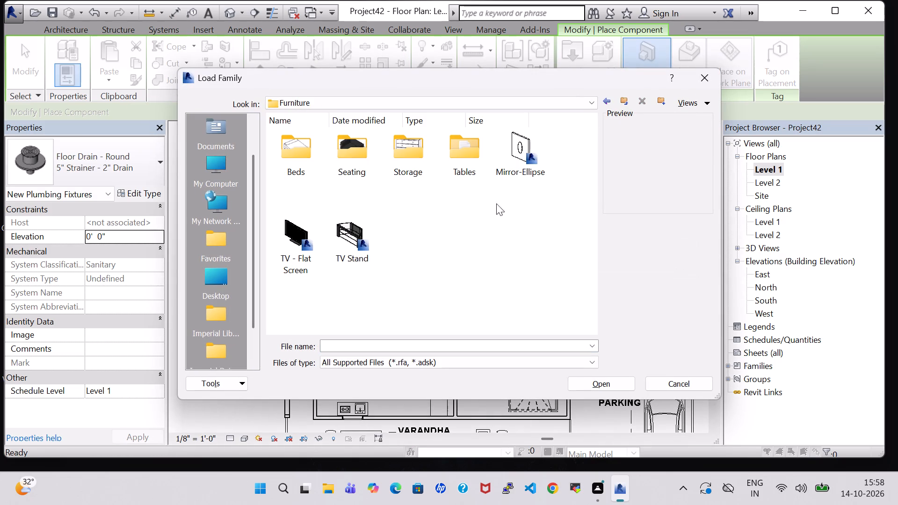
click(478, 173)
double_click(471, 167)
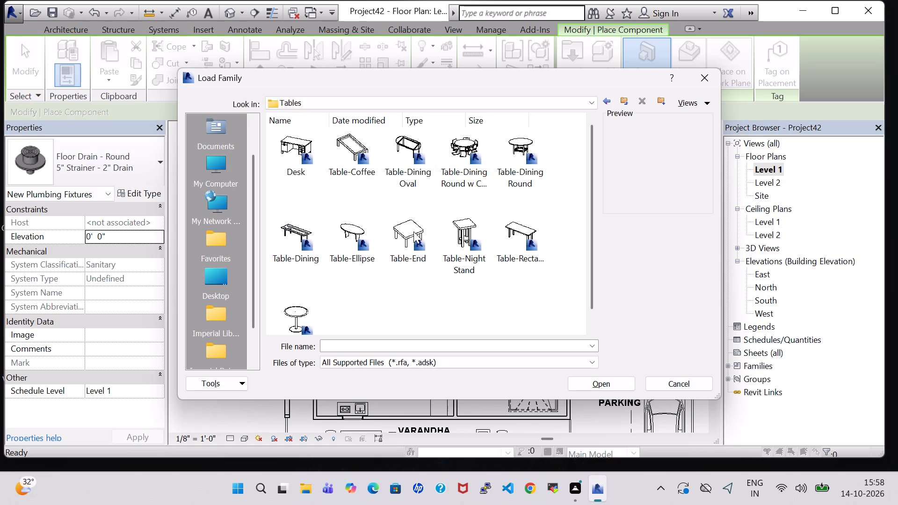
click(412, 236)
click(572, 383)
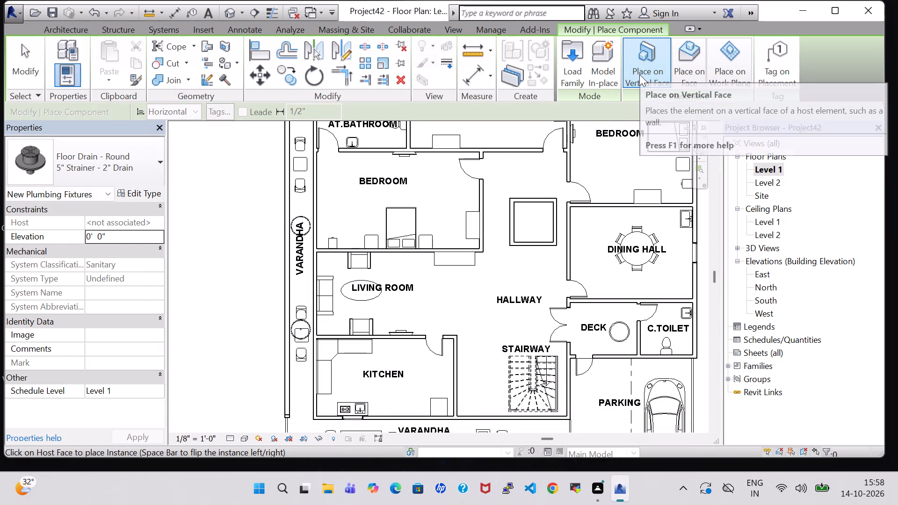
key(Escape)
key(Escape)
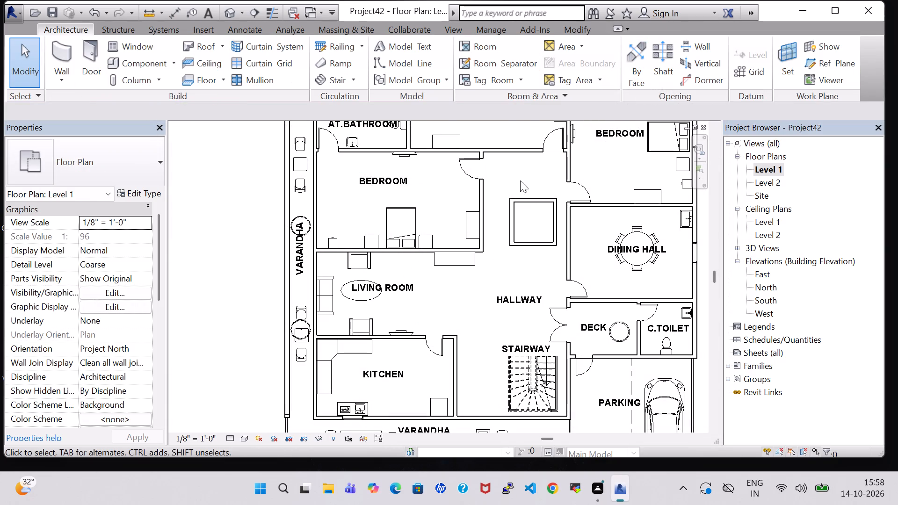
Delete all four walls of the small box in the Level 1 hallway.
click(537, 197)
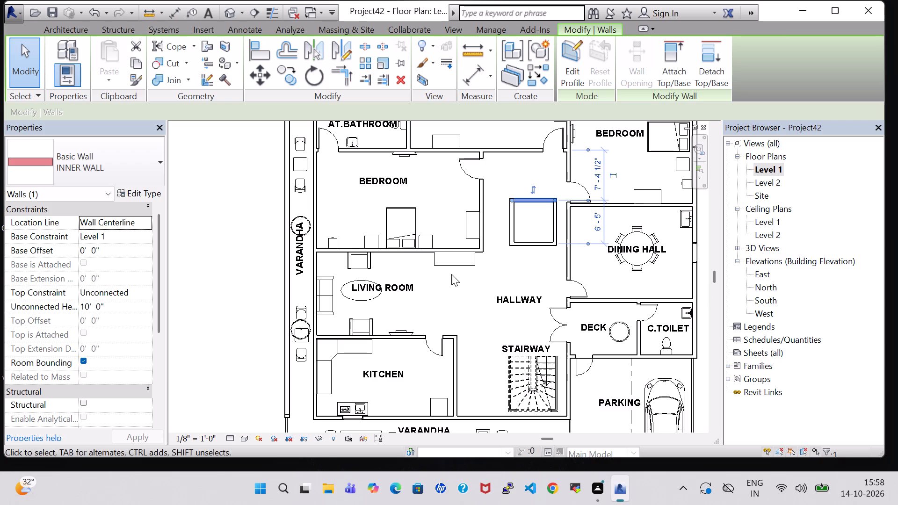
click(507, 274)
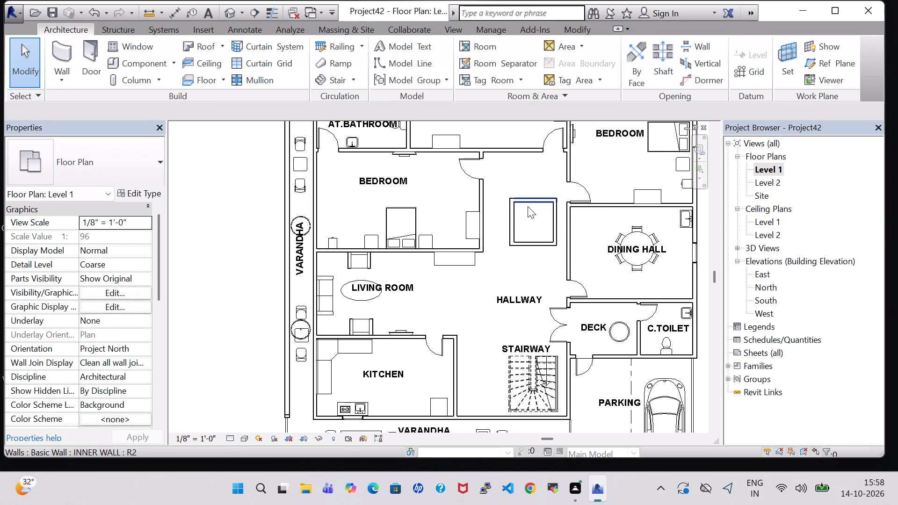
click(529, 202)
key(Delete)
click(508, 215)
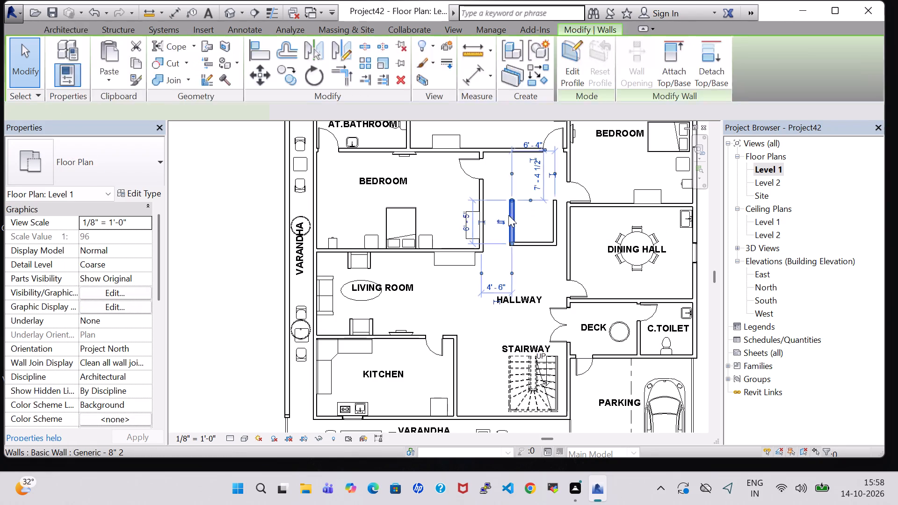
key(Delete)
click(535, 246)
key(Delete)
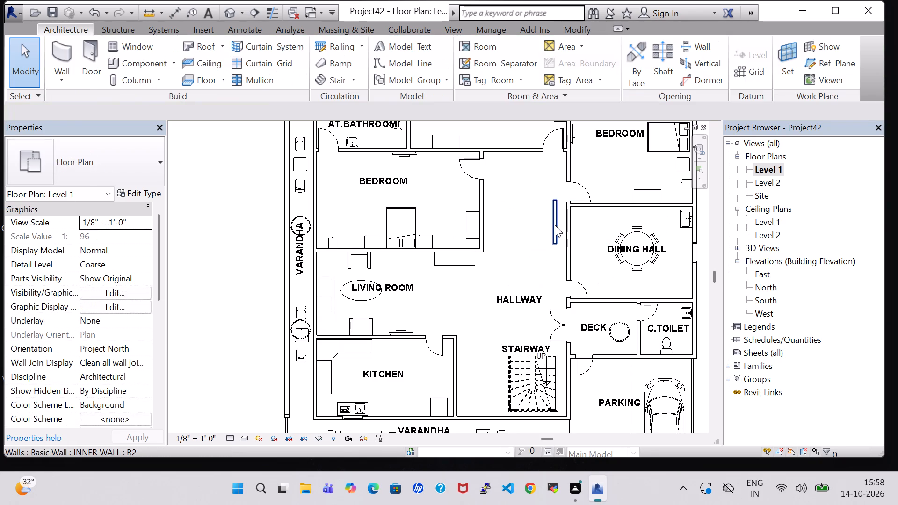
click(555, 225)
key(Delete)
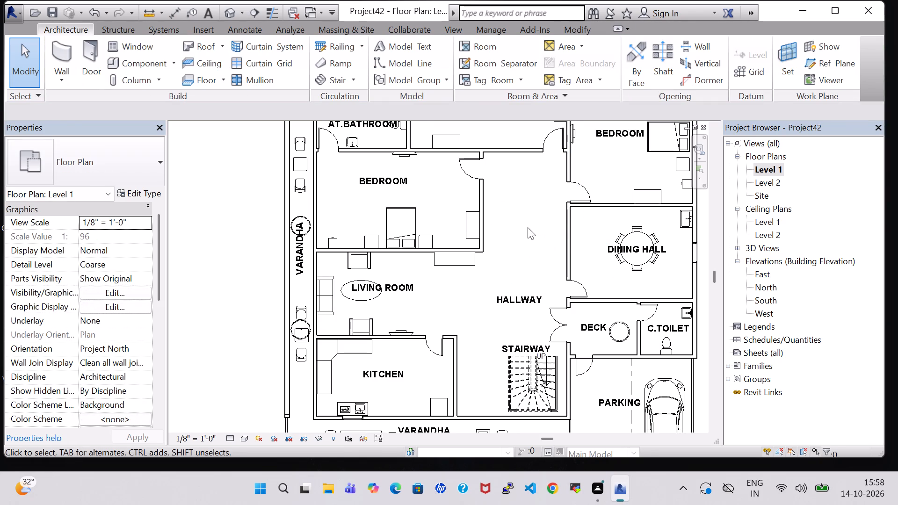
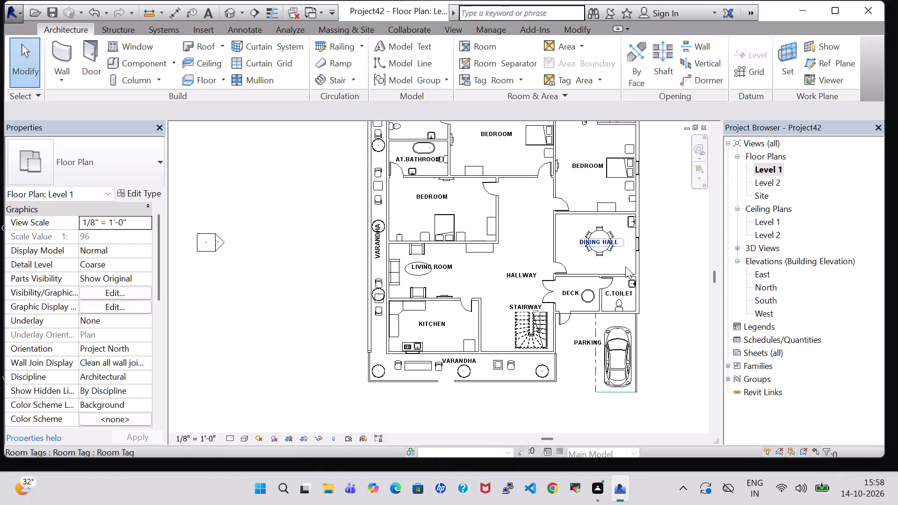
Check the house front in 3D and return to the Level 1 plan to review its furniture layout.
shift+middle_drag(679, 308, 676, 281)
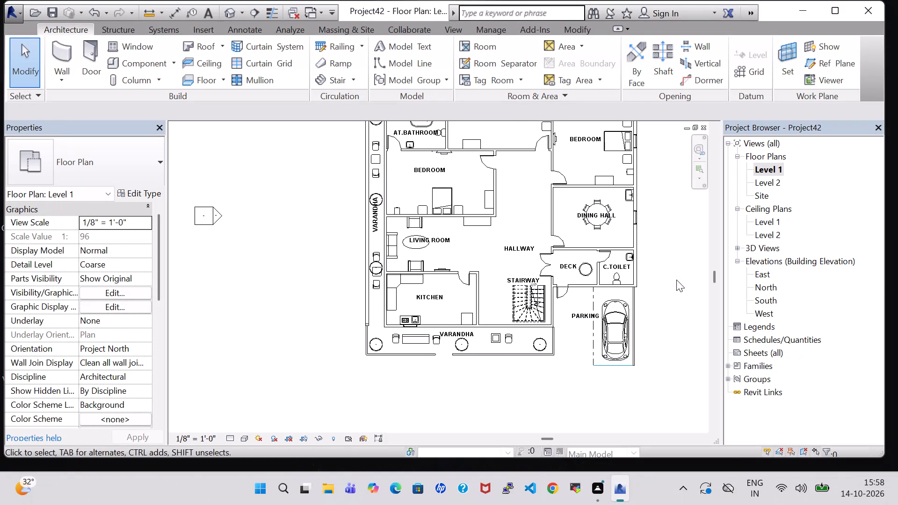
click(225, 16)
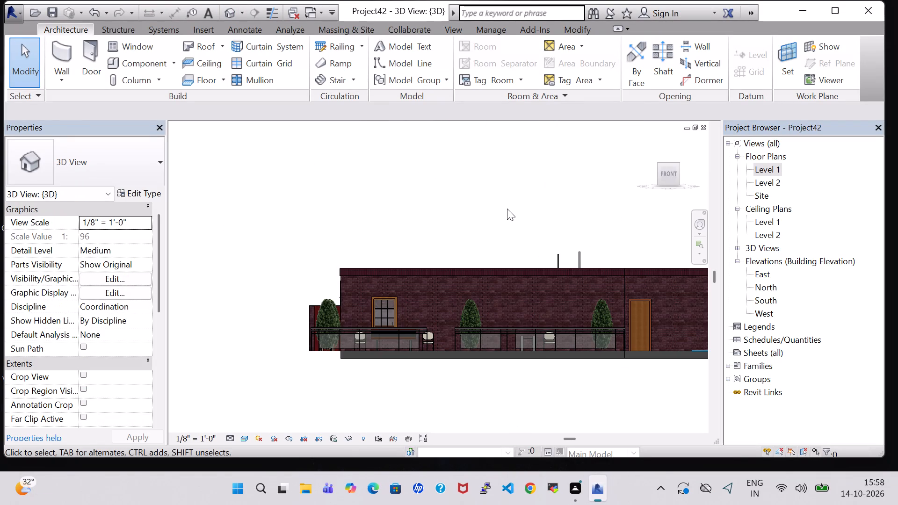
shift+middle_drag(502, 207, 529, 305)
middle_drag(529, 304, 489, 272)
double_click(777, 168)
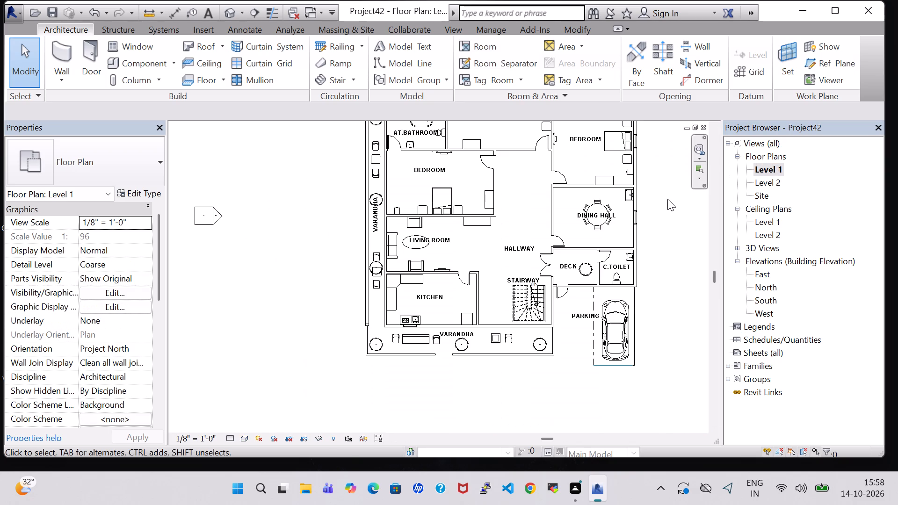
middle_drag(667, 201, 617, 310)
scroll(618, 306, down, 1)
middle_drag(618, 306, 618, 283)
scroll(618, 283, up, 1)
scroll(618, 283, down, 1)
middle_drag(618, 283, 618, 278)
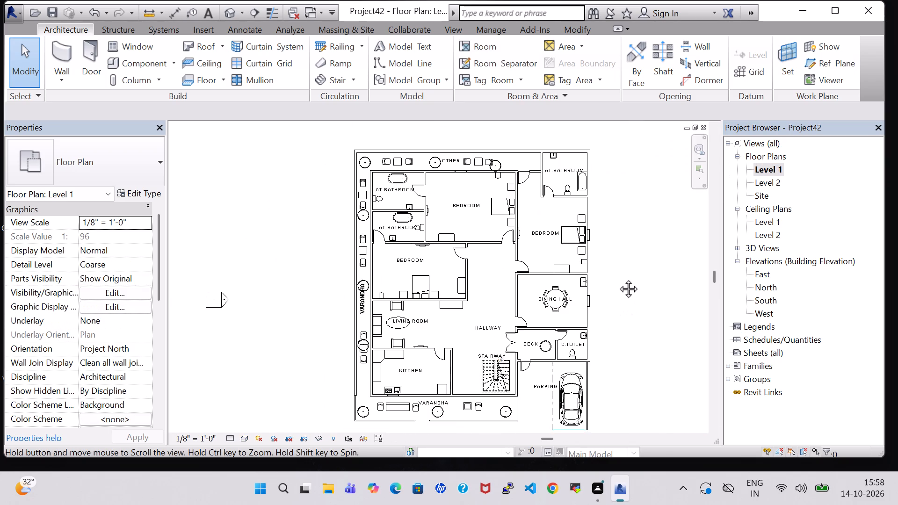
middle_drag(618, 278, 616, 269)
click(475, 150)
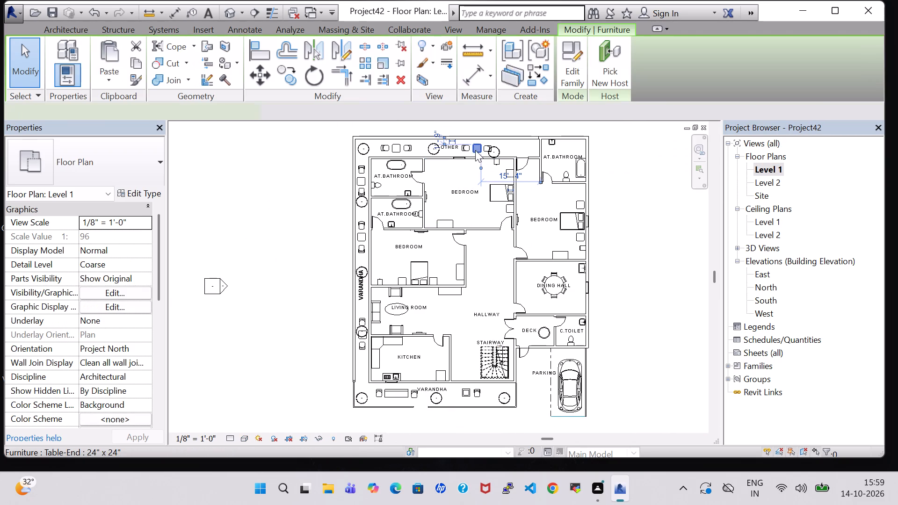
click(631, 192)
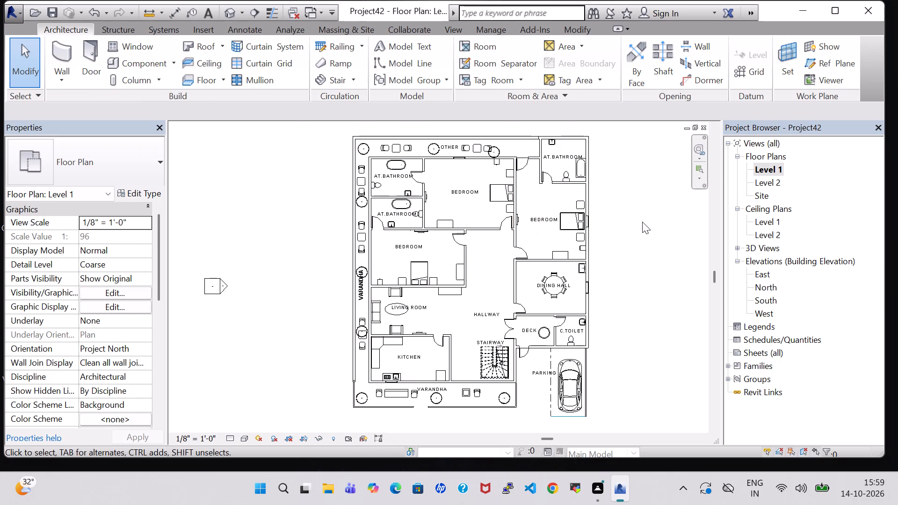
Nudge the 7' Chinese Juniper in the OTHER area off the adjacent chair, placing it 10'-0" from the attached bathroom wall.
scroll(642, 222, up, 3)
middle_drag(642, 222, 671, 306)
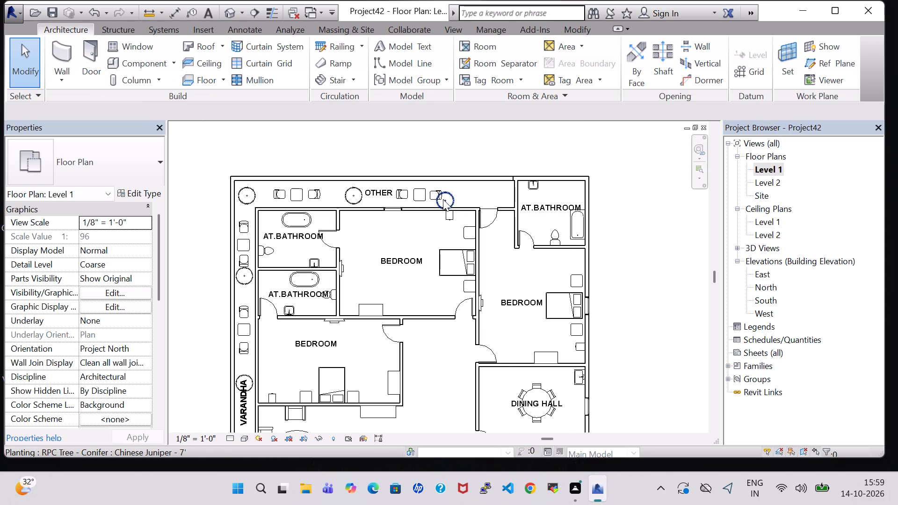
click(450, 199)
key(Up)
key(Up)
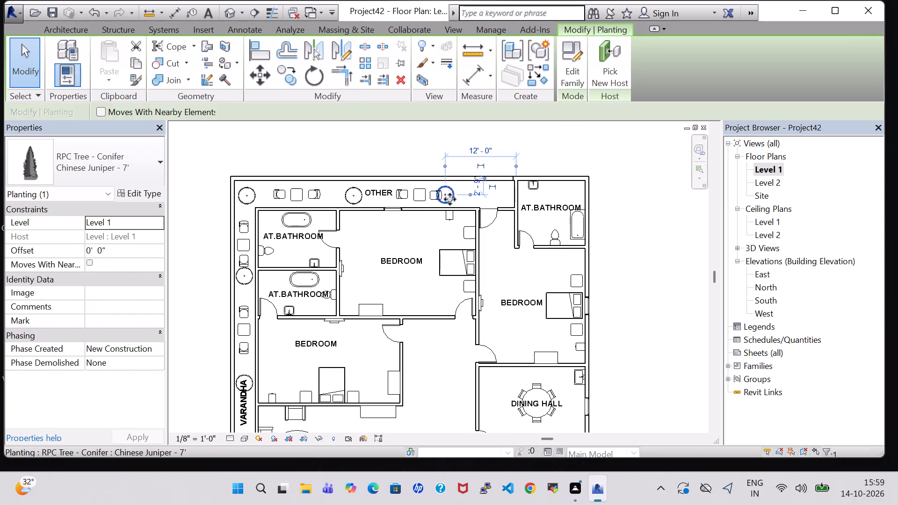
key(Right)
key(Right)
key(Right)
key(Right)
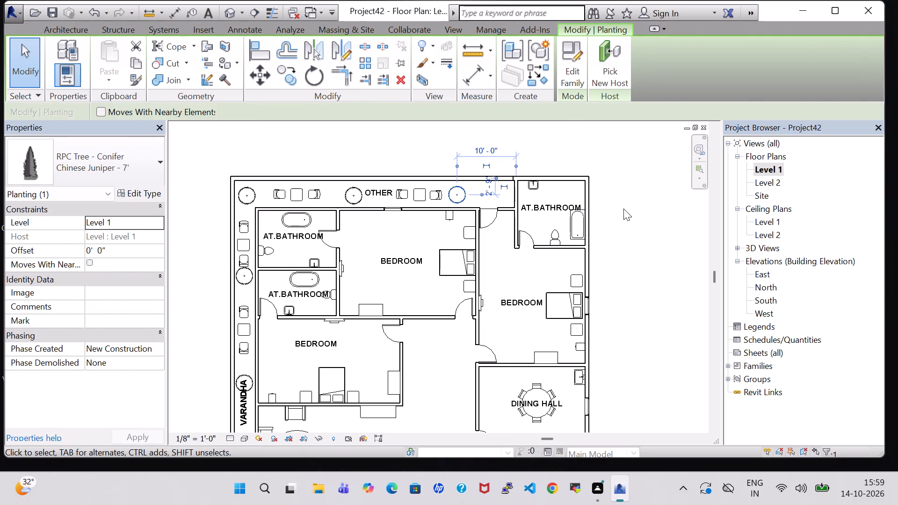
click(617, 206)
click(492, 157)
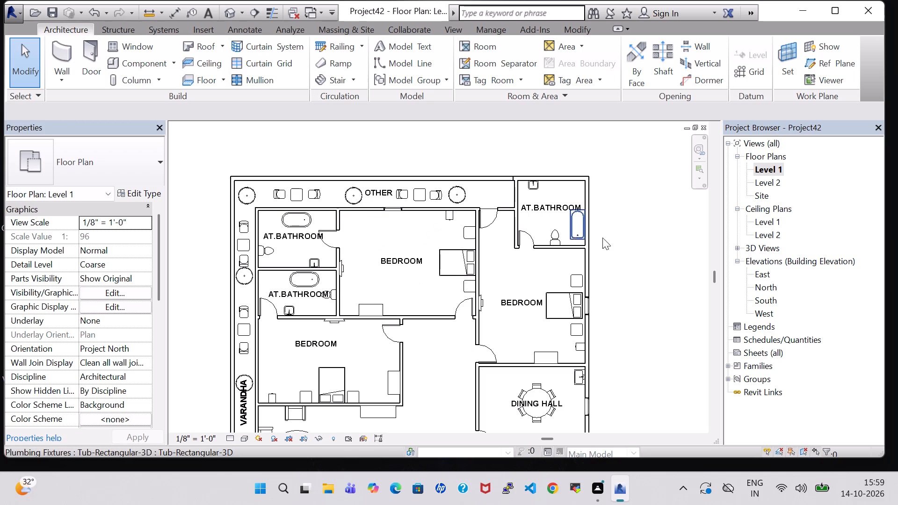
click(665, 244)
Review the full Level 1 floor plan, from the OTHER area and bedrooms to the verandha and parking.
shift+middle_drag(665, 244, 663, 233)
shift+scroll(663, 233, up, 1)
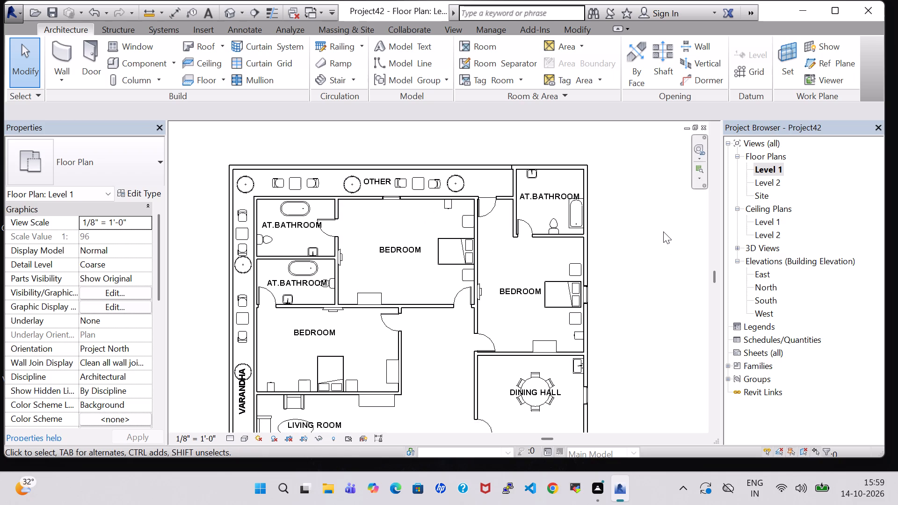
scroll(663, 231, down, 1)
middle_drag(663, 231, 659, 216)
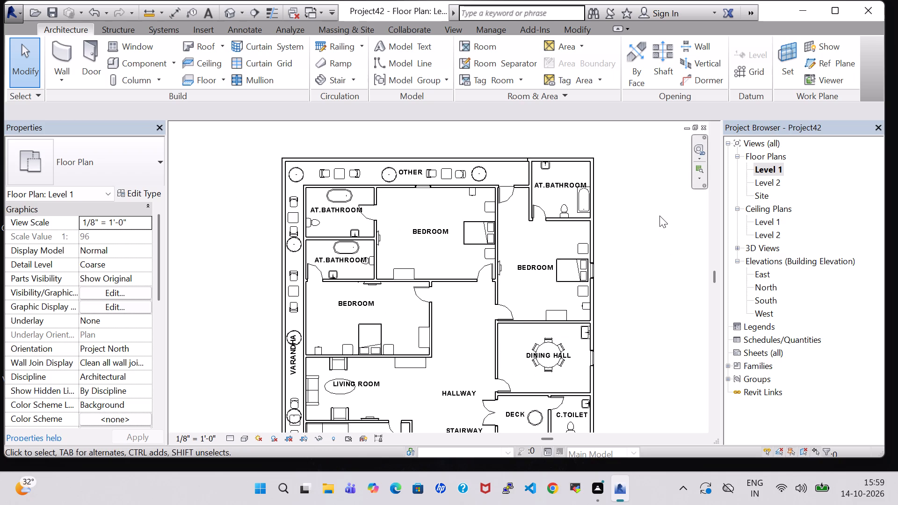
middle_click(659, 216)
middle_drag(659, 233, 661, 214)
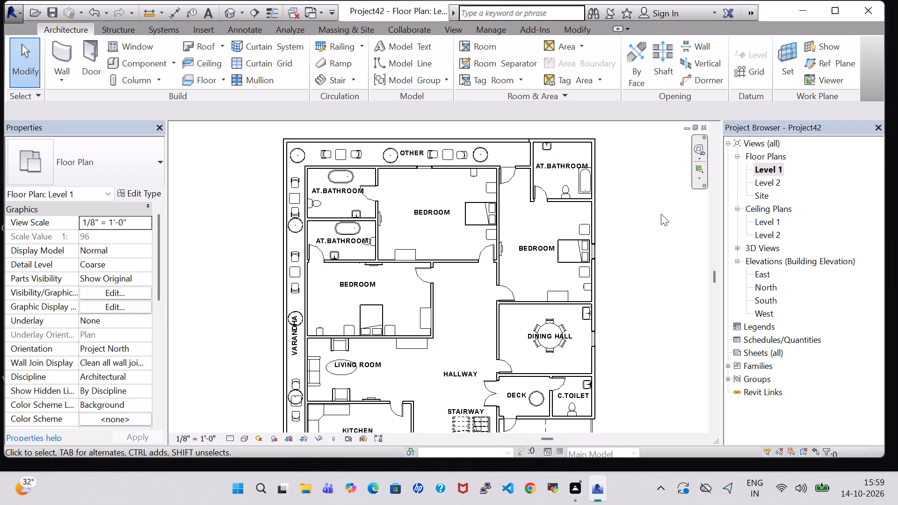
scroll(661, 214, down, 1)
middle_drag(661, 235, 661, 219)
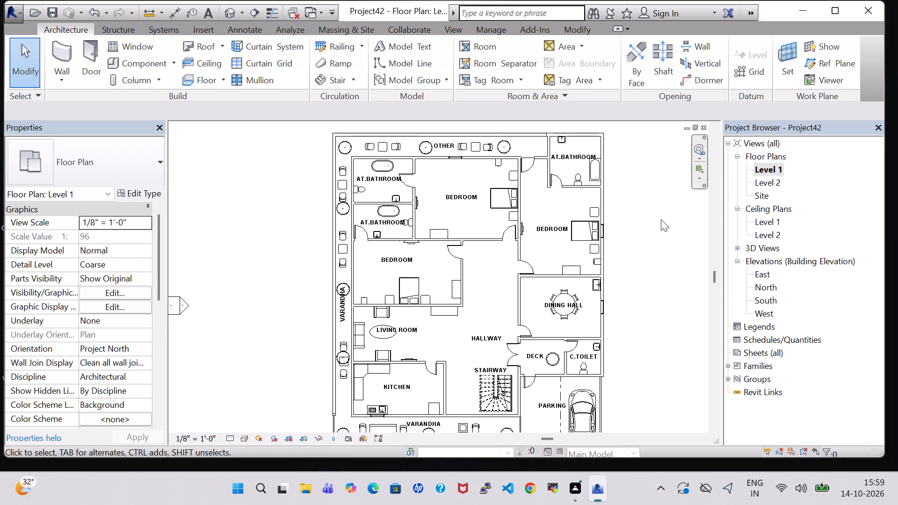
scroll(661, 219, down, 1)
middle_drag(660, 255, 648, 252)
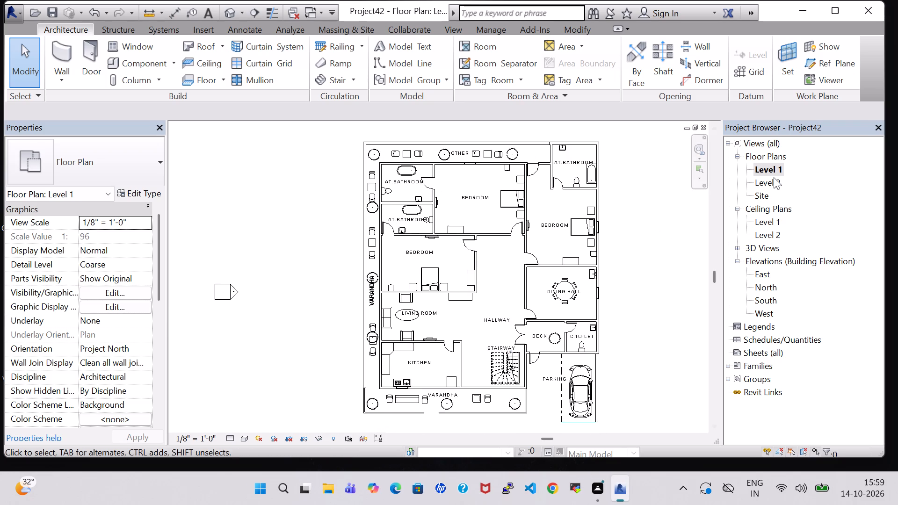
Inspect the house in 3D, examining the roof, the side and rear verandha planting, and the front railing.
click(224, 9)
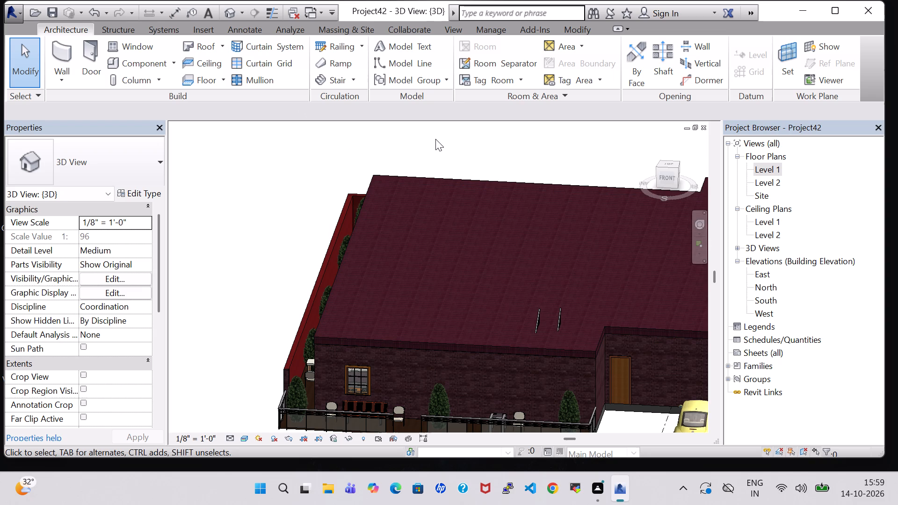
shift+middle_drag(435, 144, 468, 156)
shift+middle_drag(357, 151, 428, 175)
shift+scroll(428, 175, up, 1)
shift+middle_drag(290, 147, 374, 175)
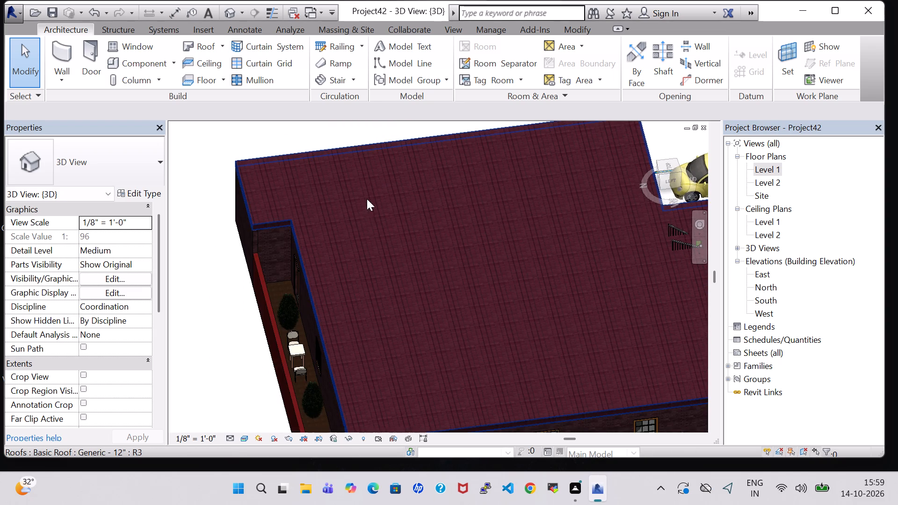
shift+middle_drag(225, 285, 232, 215)
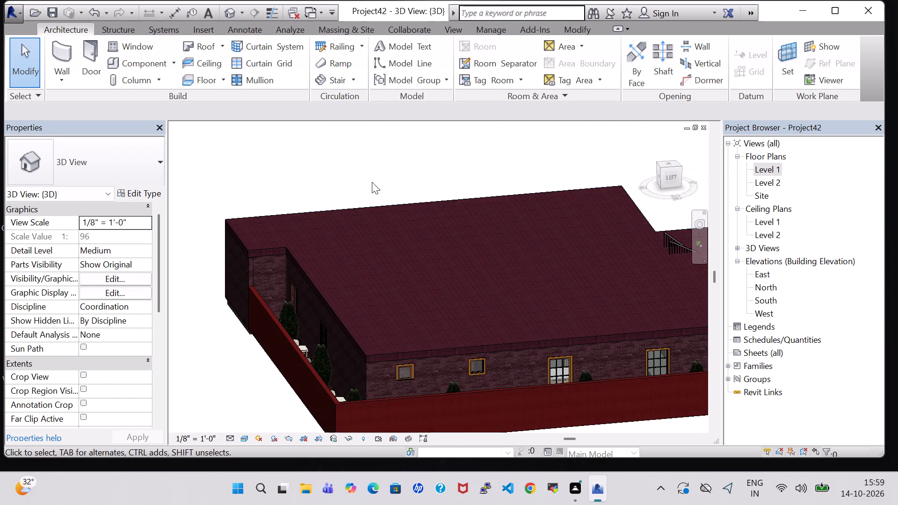
shift+middle_drag(372, 182, 236, 189)
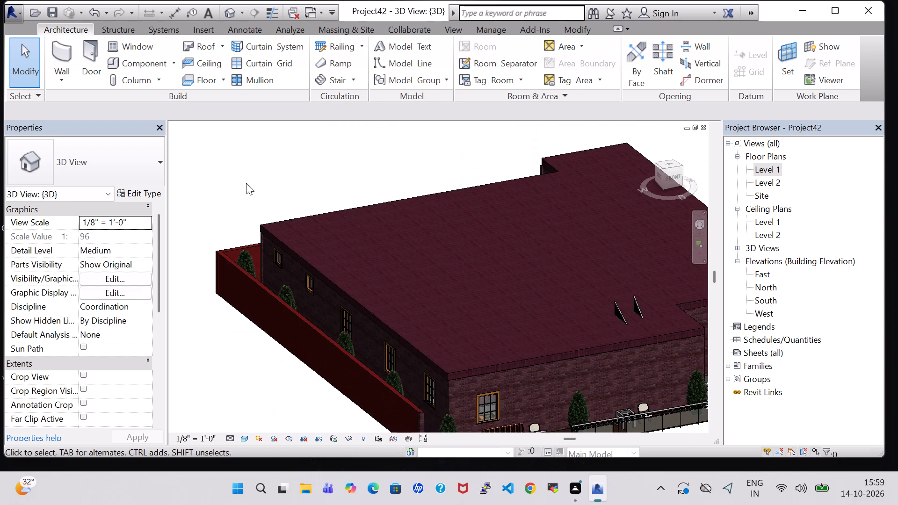
shift+middle_drag(313, 200, 253, 187)
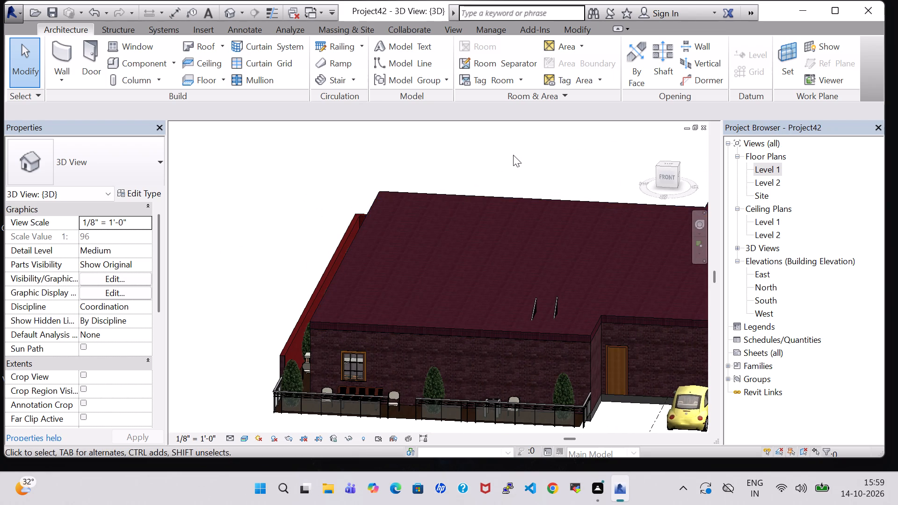
shift+middle_drag(513, 155, 532, 179)
middle_drag(259, 291, 252, 193)
middle_drag(506, 388, 492, 375)
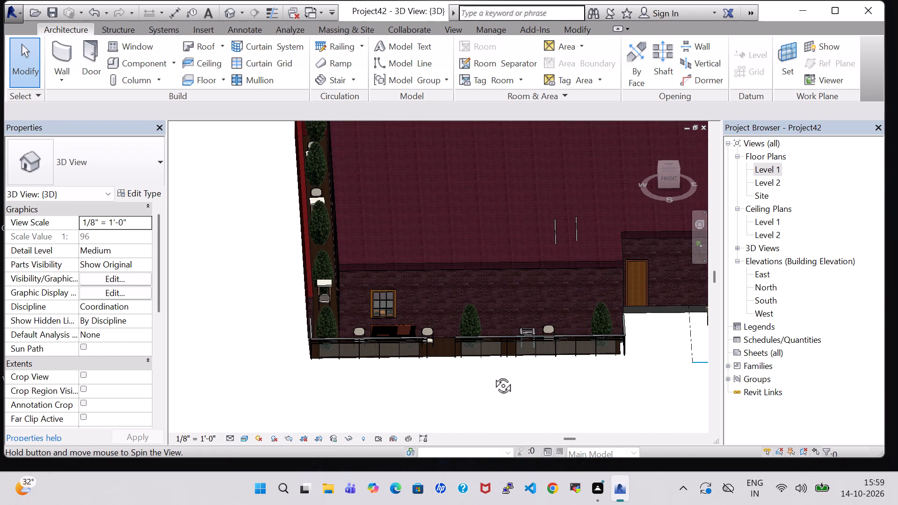
middle_drag(492, 375, 499, 350)
shift+middle_drag(545, 358, 485, 359)
shift+scroll(485, 359, up, 1)
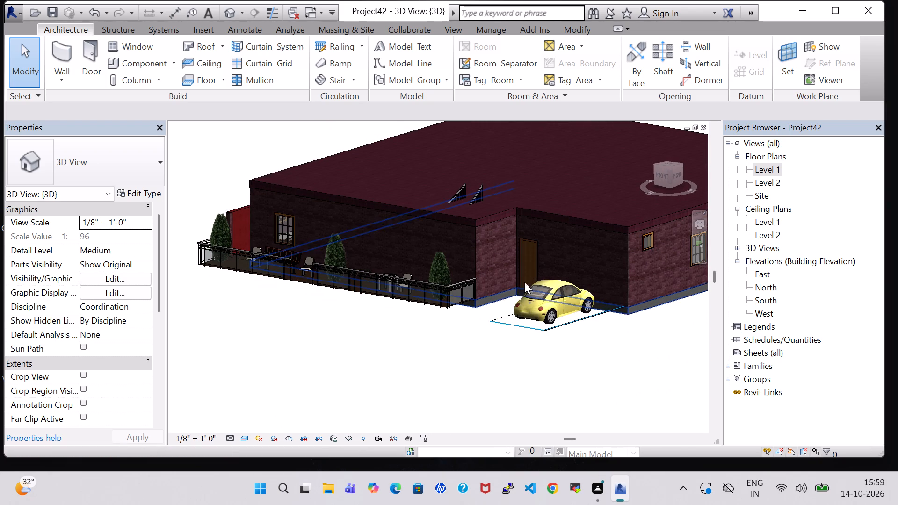
Nudge the 30" x 80" Single-Flush door beside the parked car slightly along its wall, away from the inner corner.
click(528, 259)
click(532, 259)
key(Right)
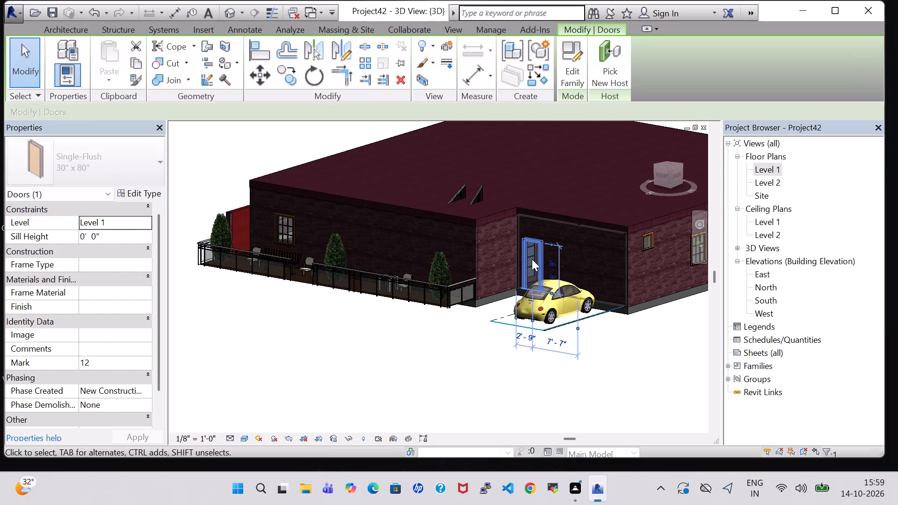
click(596, 390)
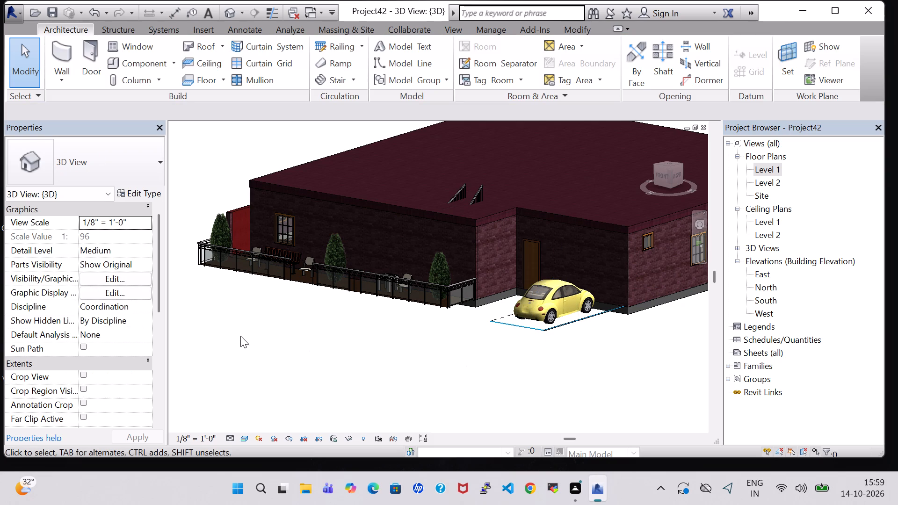
Examine the house exterior from the front, the top and raised angles, including the roof, railing and parking.
middle_drag(240, 336, 337, 358)
shift+middle_drag(493, 406, 433, 353)
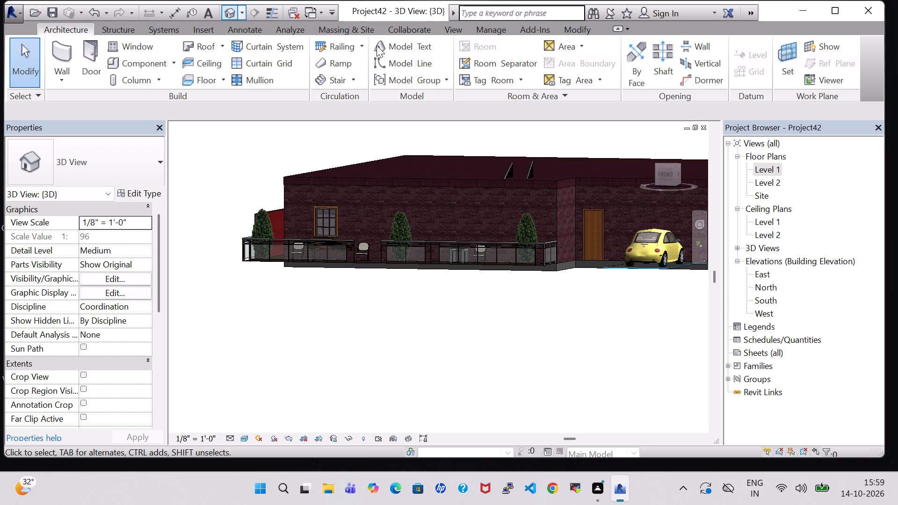
click(666, 173)
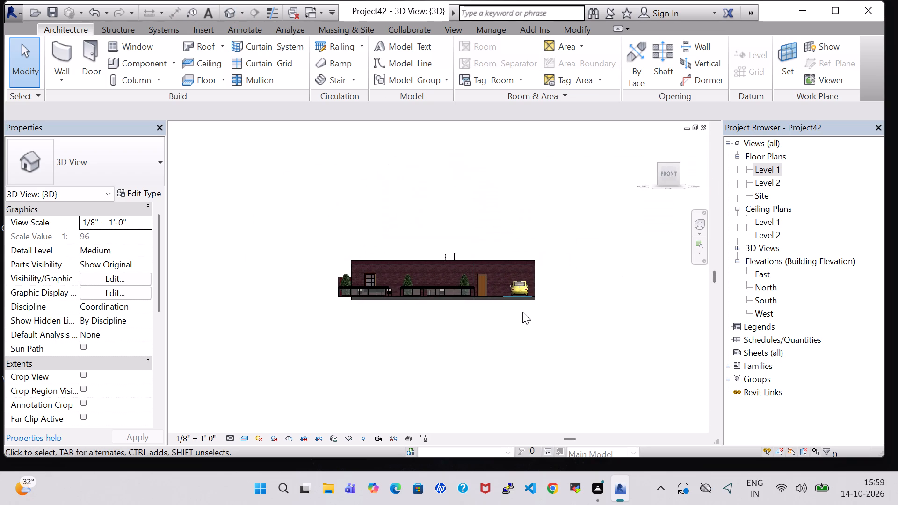
scroll(444, 211, up, 1)
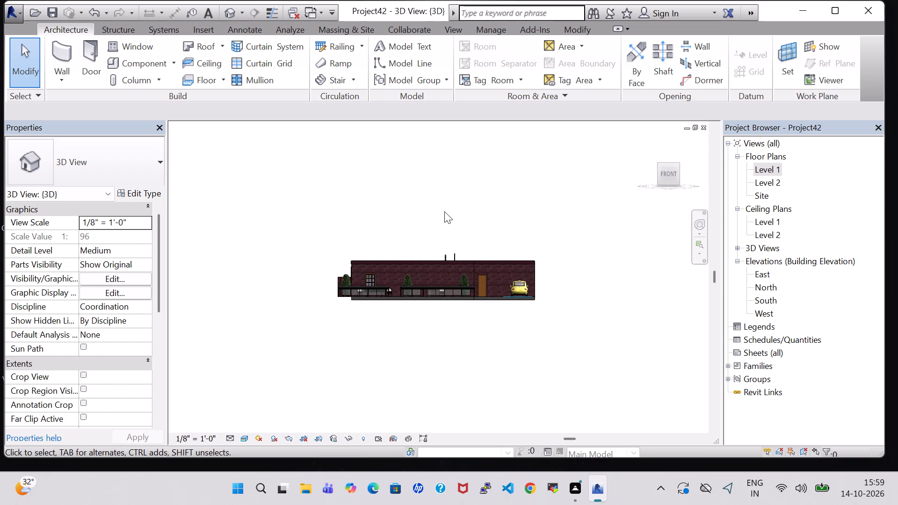
scroll(444, 211, up, 2)
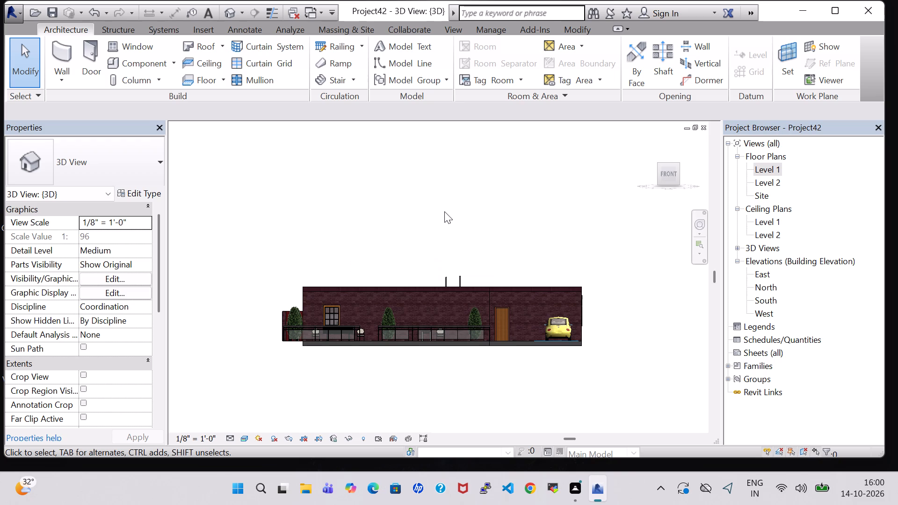
shift+middle_drag(444, 211, 454, 258)
middle_drag(536, 176, 536, 192)
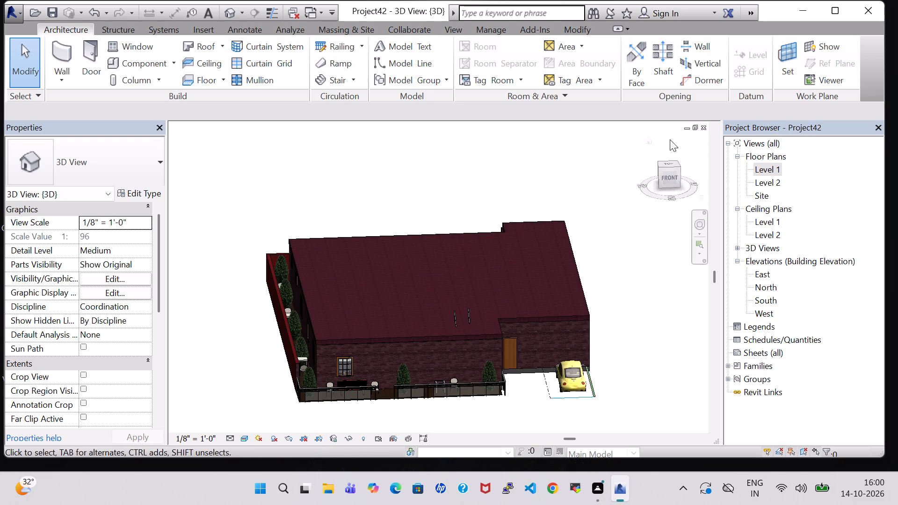
click(669, 163)
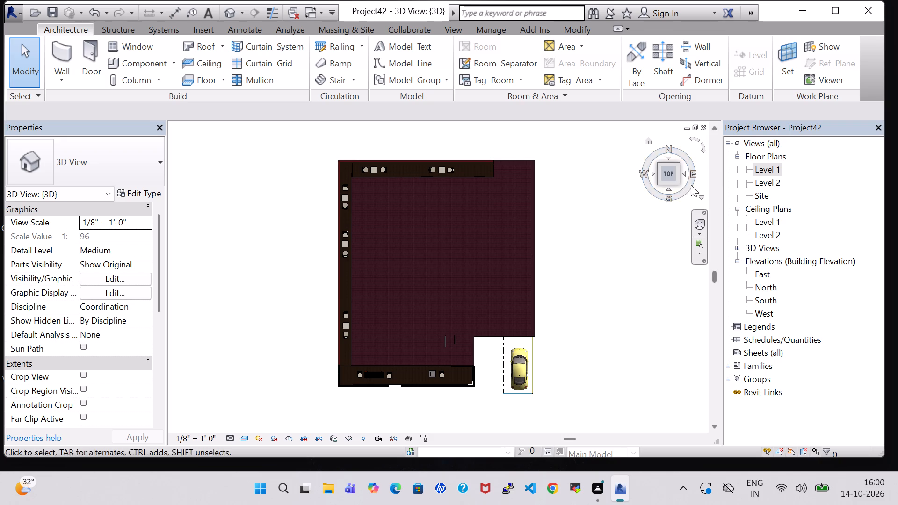
click(667, 197)
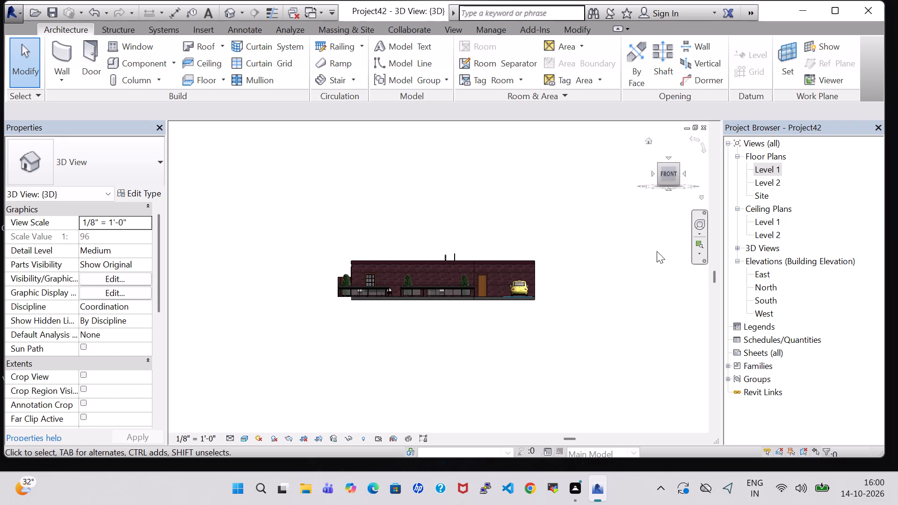
scroll(594, 310, up, 4)
scroll(477, 315, up, 1)
middle_drag(355, 317, 456, 338)
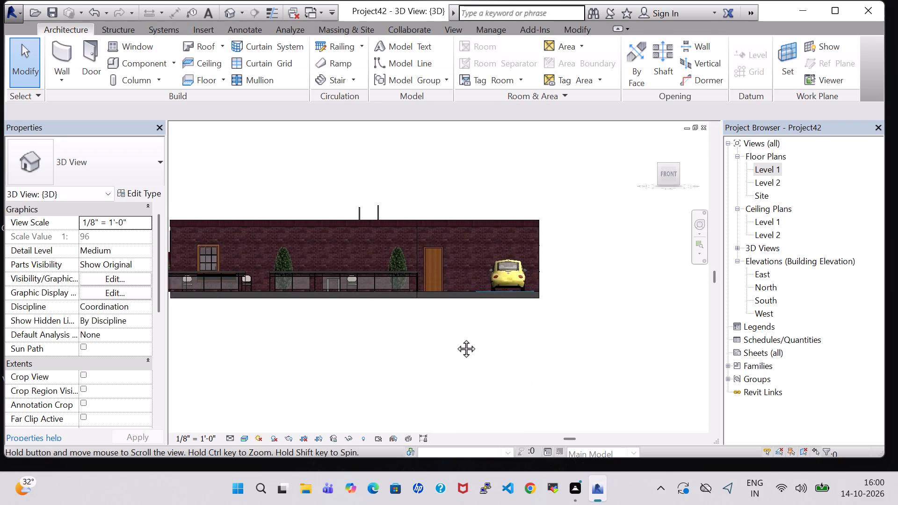
middle_drag(456, 338, 459, 340)
scroll(459, 340, up, 1)
scroll(460, 340, down, 1)
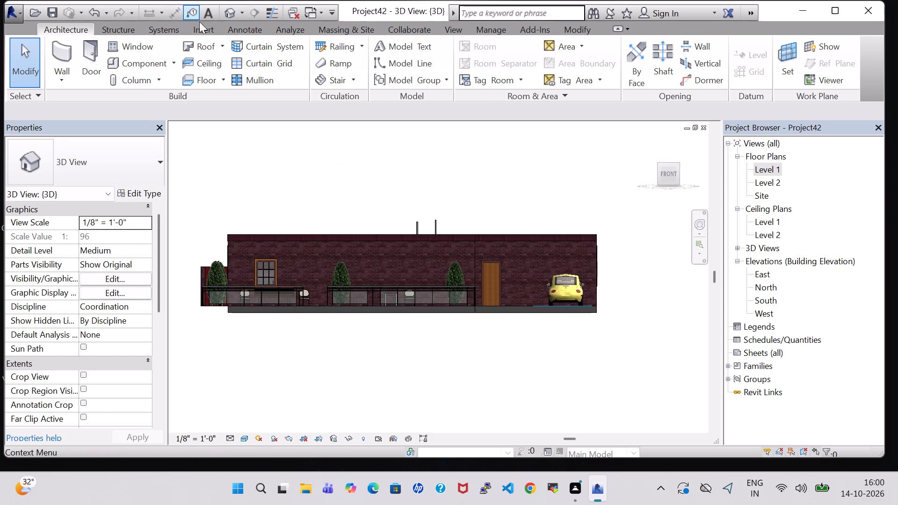
click(225, 14)
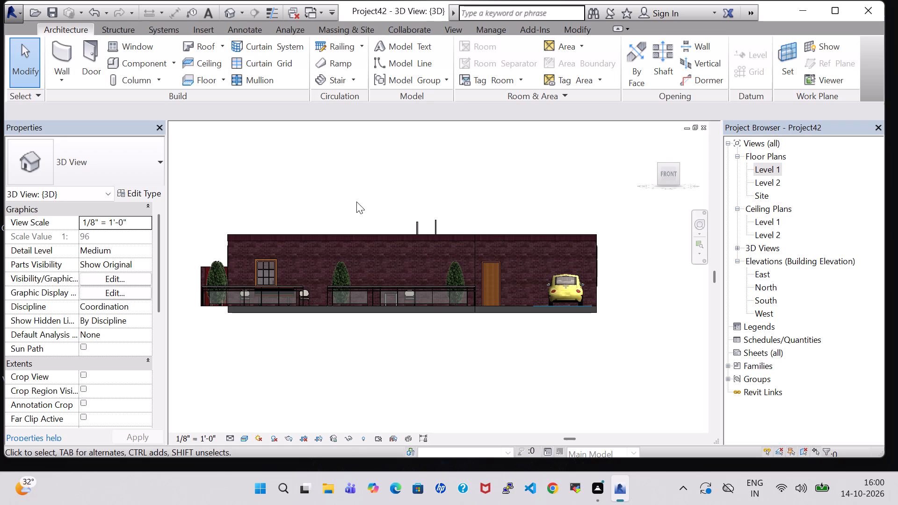
shift+middle_drag(356, 202, 353, 262)
scroll(356, 260, up, 3)
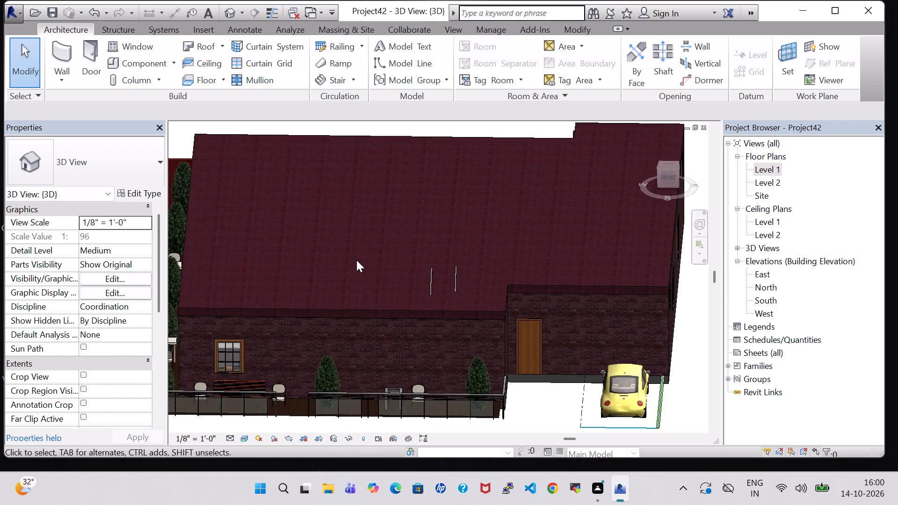
Inspect the front of the house in 3D, checking the glass-panel railing, trees, seating, door and parked car.
scroll(356, 260, up, 3)
middle_click(356, 260)
scroll(356, 260, down, 7)
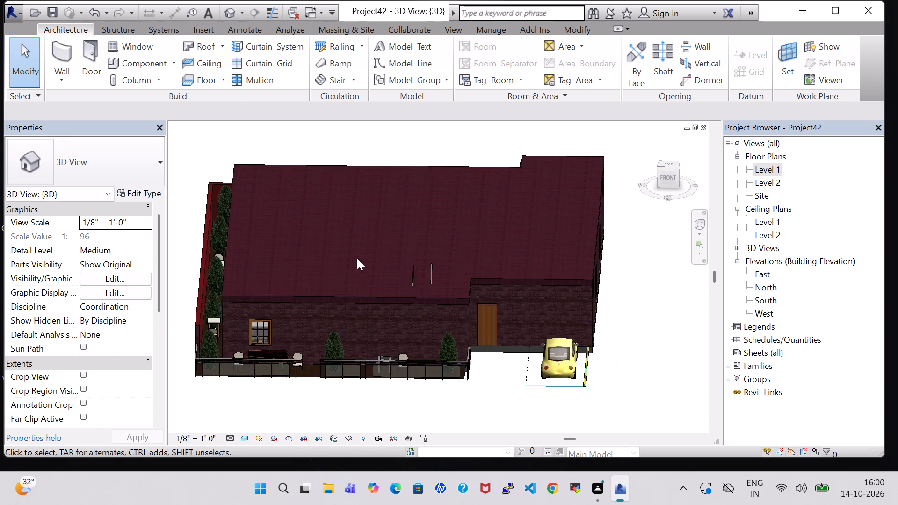
click(633, 294)
middle_drag(421, 397, 422, 388)
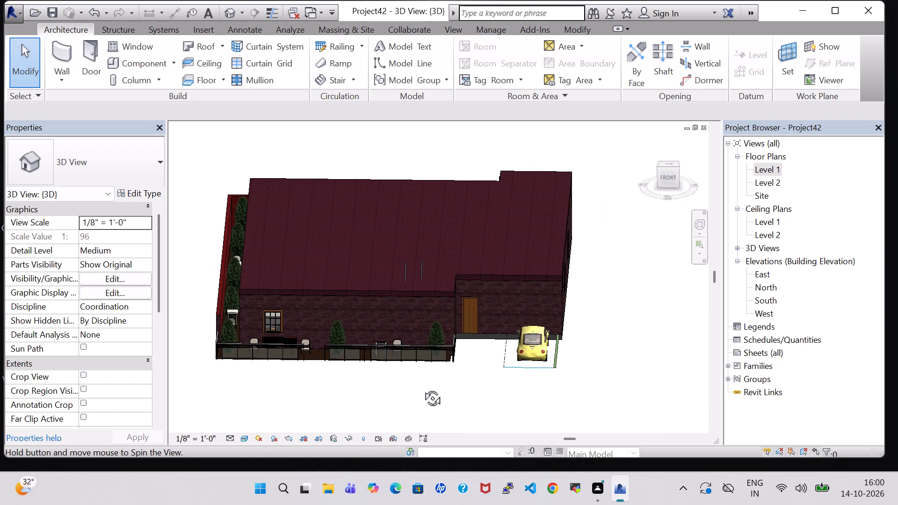
middle_drag(422, 388, 423, 379)
scroll(423, 370, up, 7)
click(566, 362)
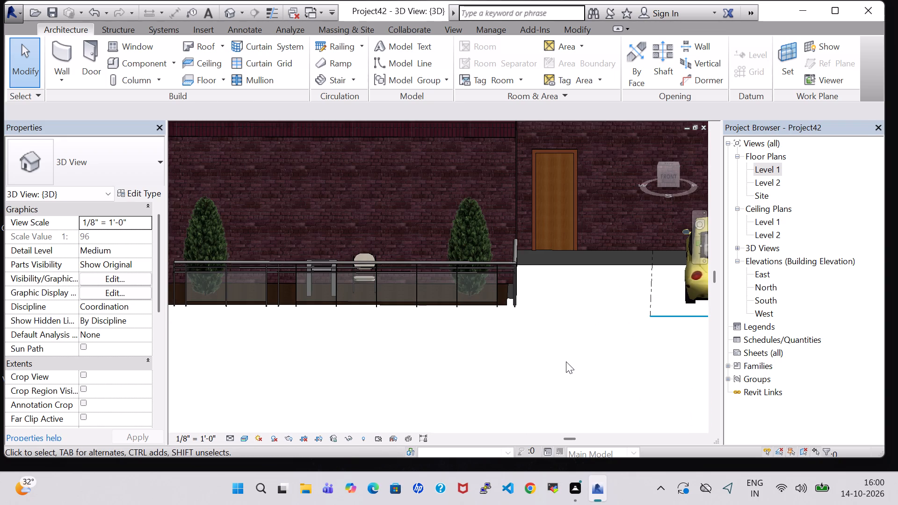
click(514, 263)
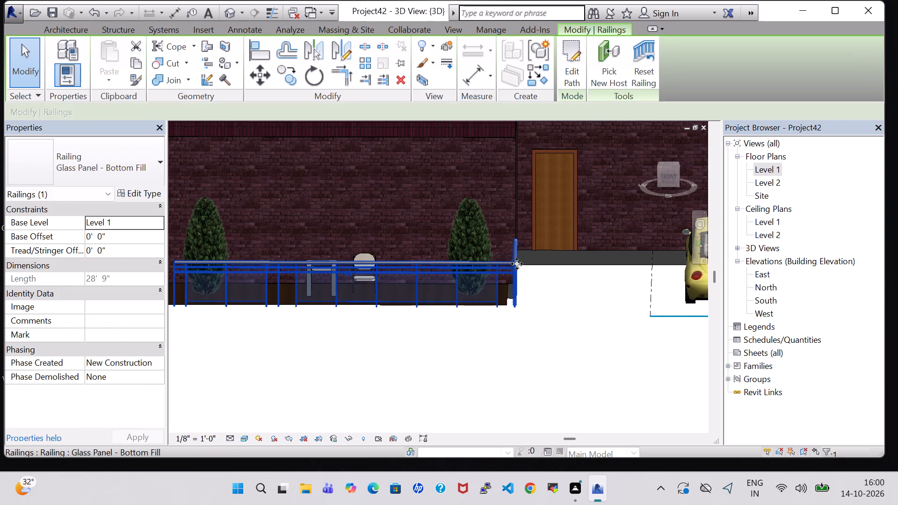
click(559, 316)
scroll(456, 335, down, 2)
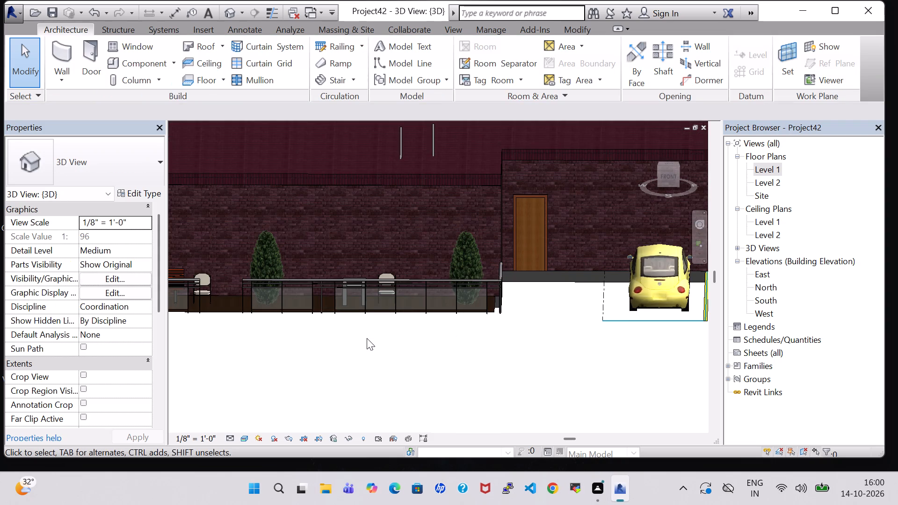
middle_drag(369, 339, 463, 367)
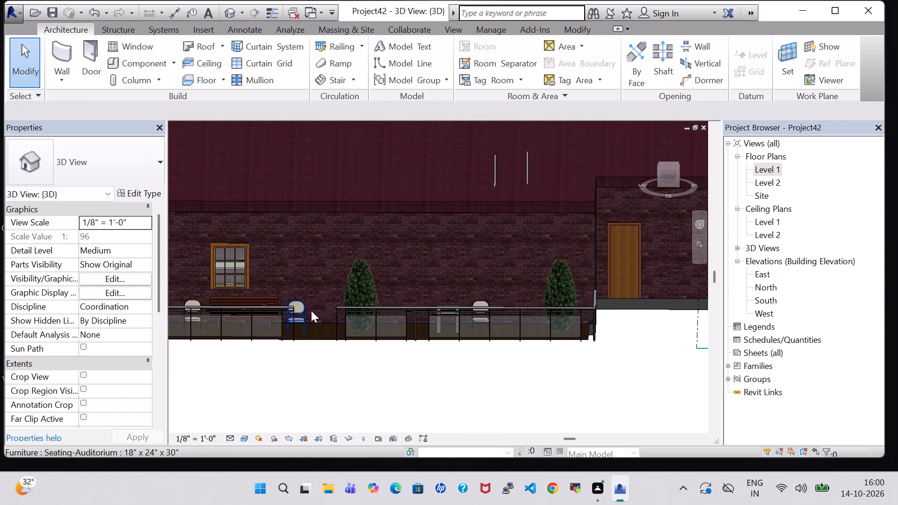
scroll(341, 367, down, 3)
middle_drag(341, 369, 393, 366)
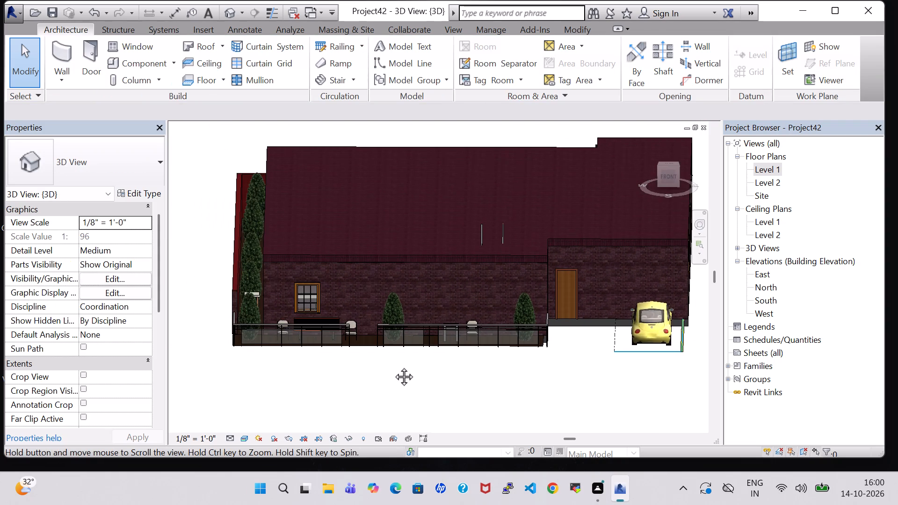
Nudge the 72" Park Bench beneath the front window slightly west, toward the side boundary wall.
scroll(393, 366, up, 7)
scroll(311, 372, up, 1)
middle_drag(311, 372, 412, 379)
scroll(412, 379, down, 3)
click(360, 281)
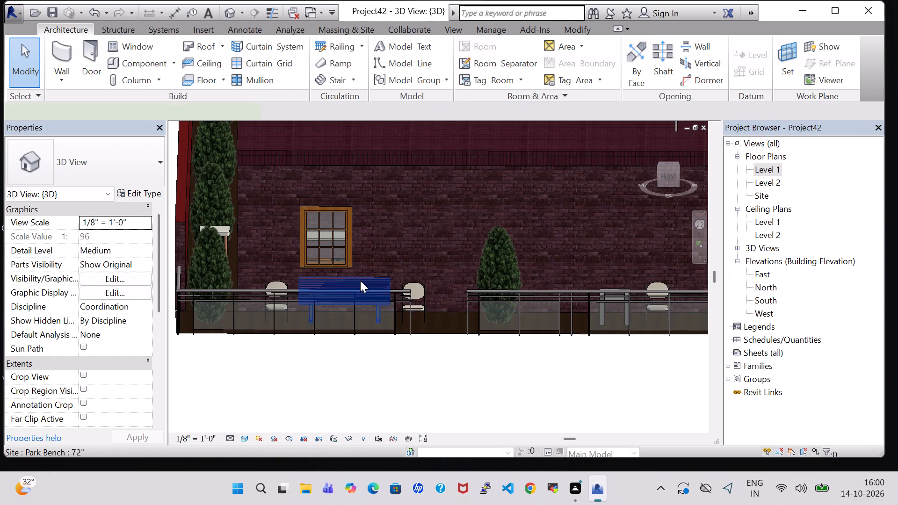
key(Left)
click(374, 383)
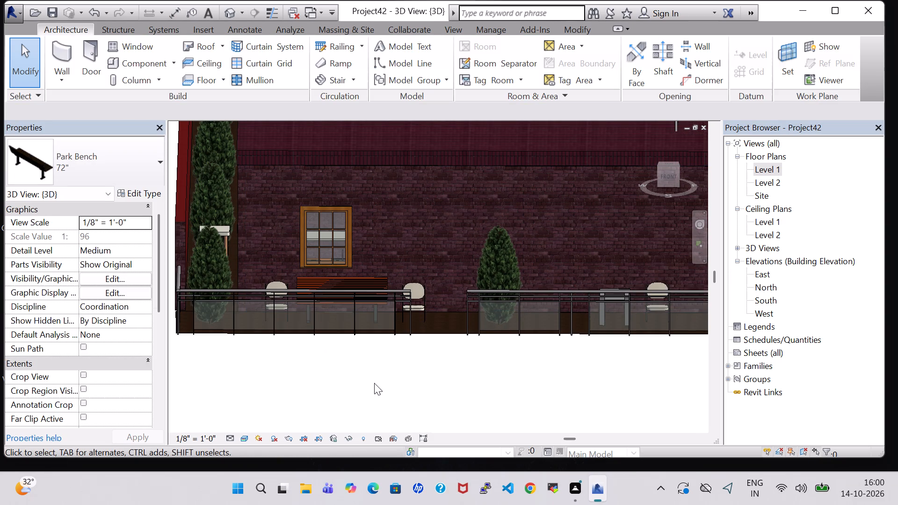
Examine the house from the boundary-wall side, the raised front angle and the straight front view, including the verandha furniture and roof.
scroll(375, 383, down, 3)
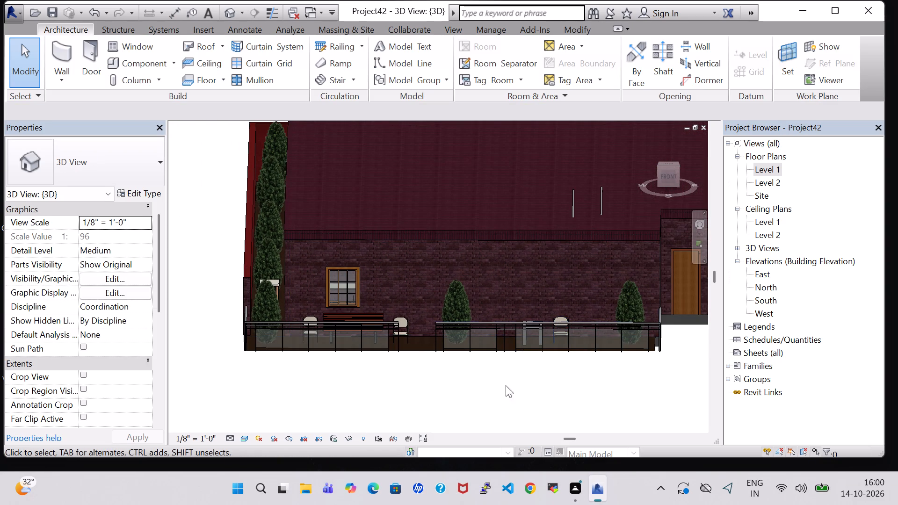
click(471, 385)
shift+middle_drag(359, 388, 452, 403)
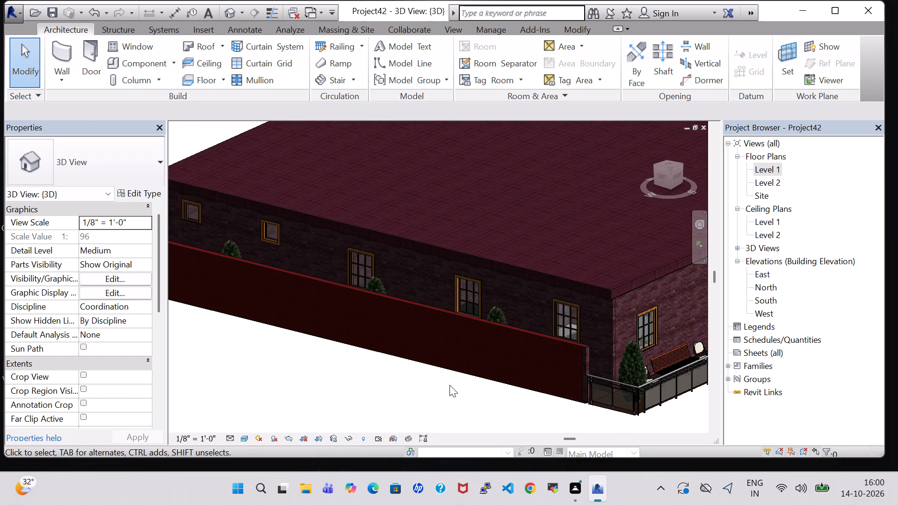
shift+middle_drag(449, 381, 411, 399)
shift+middle_drag(381, 361, 309, 356)
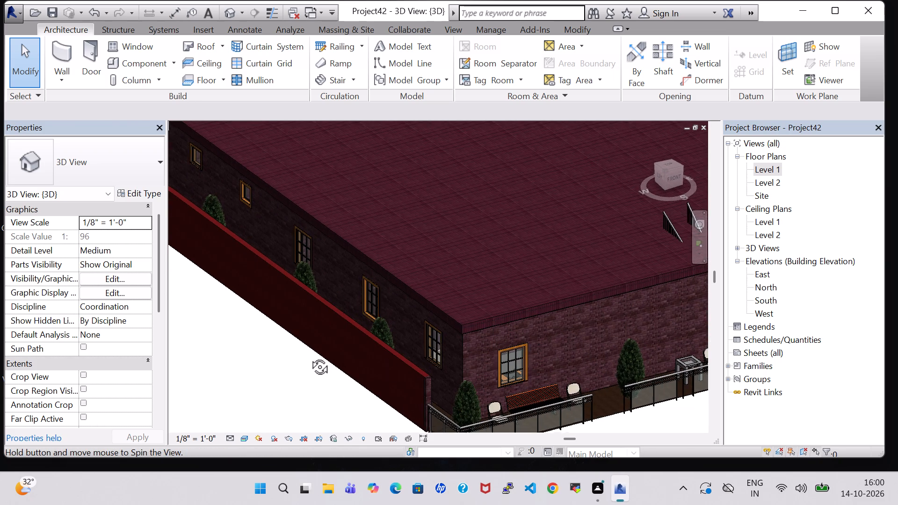
shift+middle_drag(309, 356, 288, 354)
shift+middle_drag(285, 372, 324, 387)
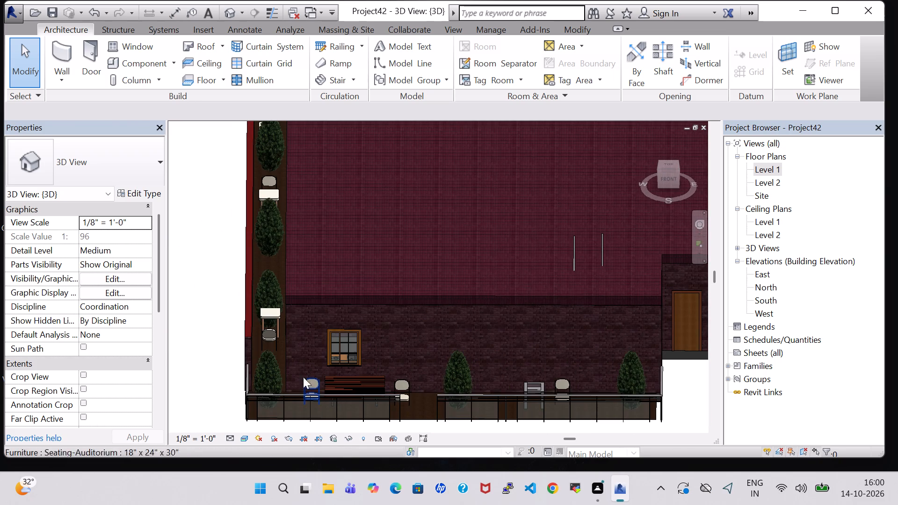
click(251, 343)
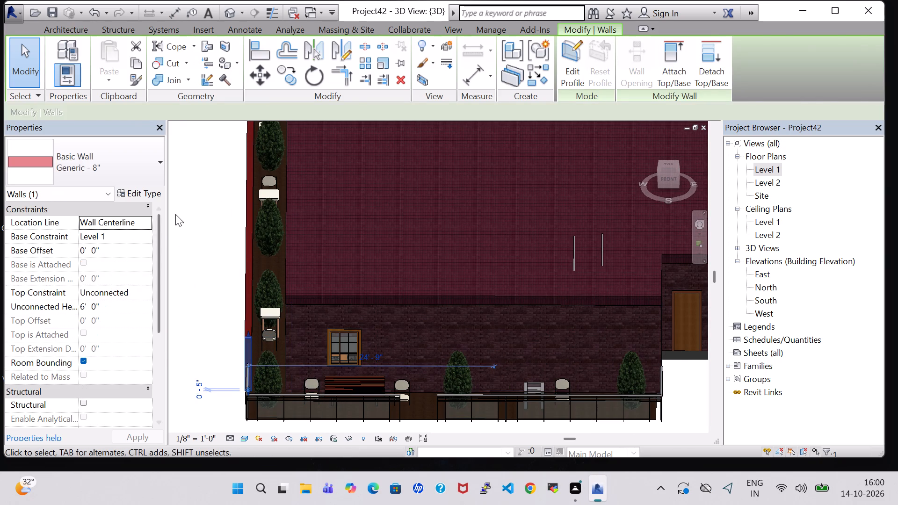
click(175, 214)
middle_drag(181, 233, 189, 196)
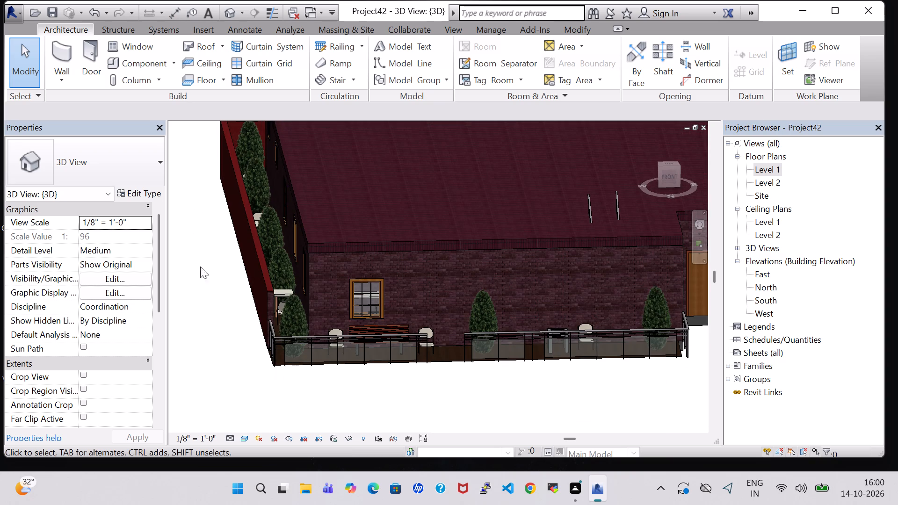
shift+middle_drag(201, 274, 193, 226)
scroll(193, 226, down, 2)
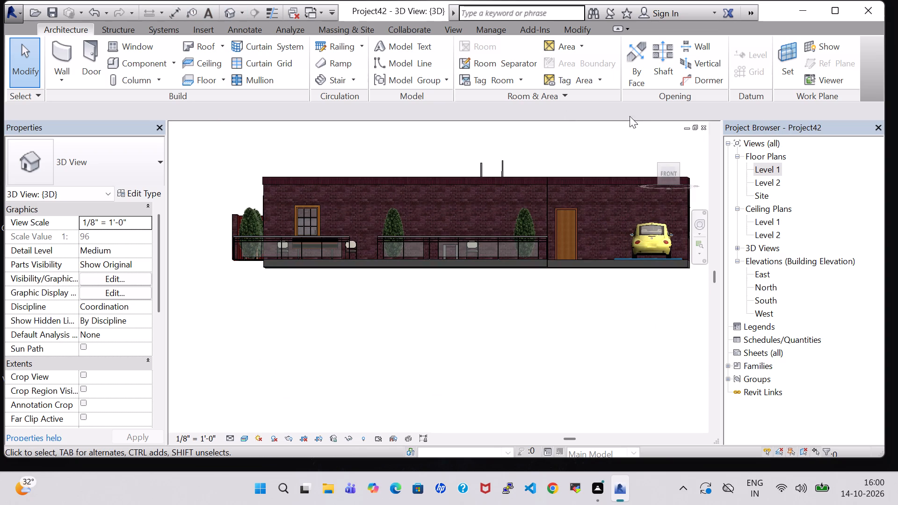
middle_drag(574, 146, 577, 173)
middle_drag(497, 344, 470, 320)
click(667, 180)
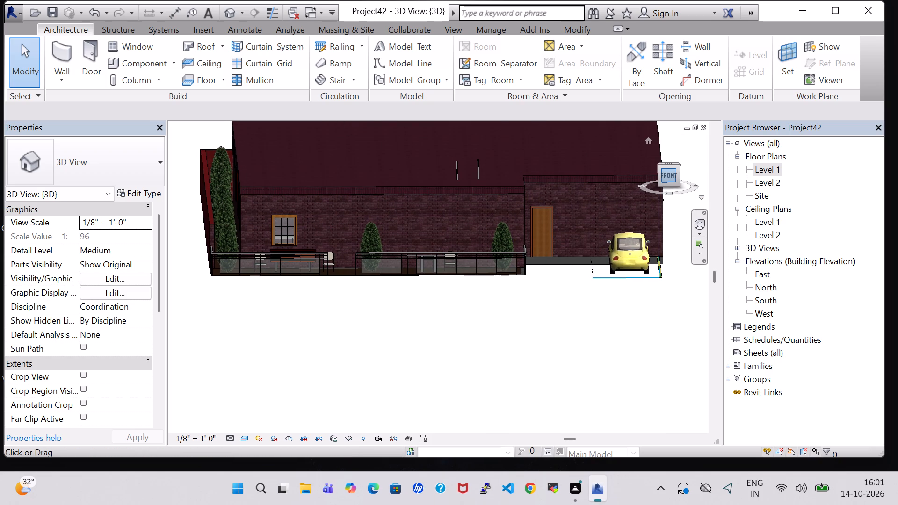
scroll(520, 281, up, 6)
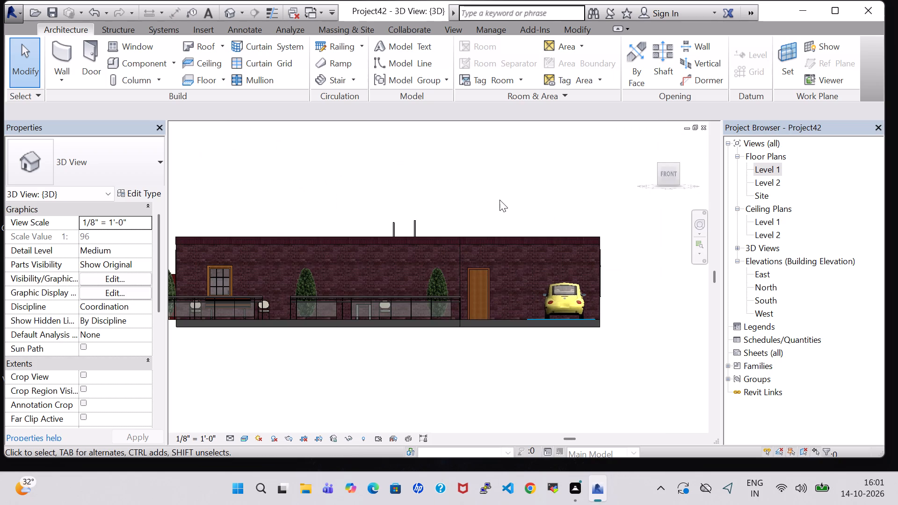
shift+middle_drag(500, 200, 505, 219)
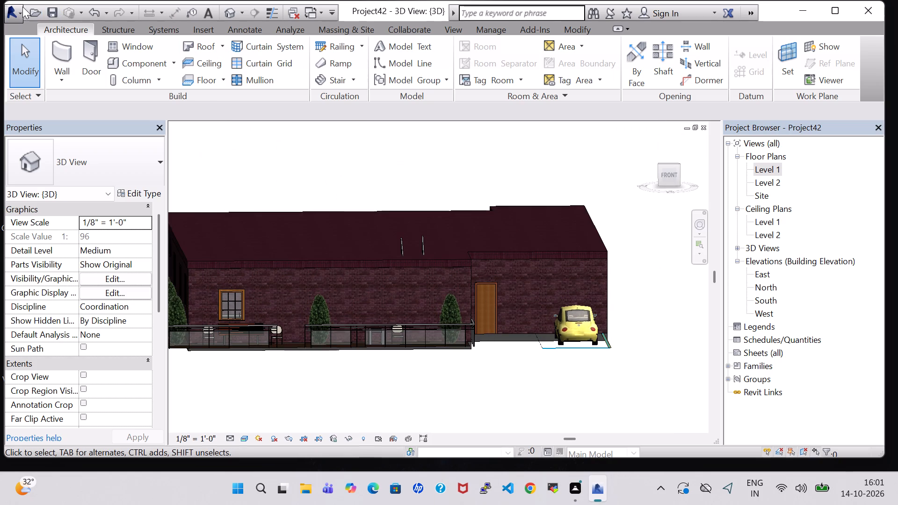
Save the project.
click(47, 11)
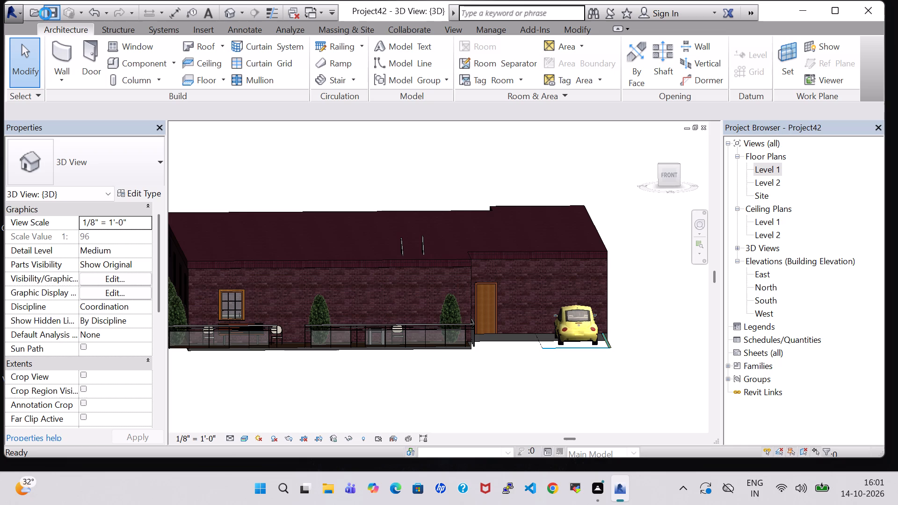
Export the model as an IFC 2x3 file named Project42 in the work folder.
click(7, 14)
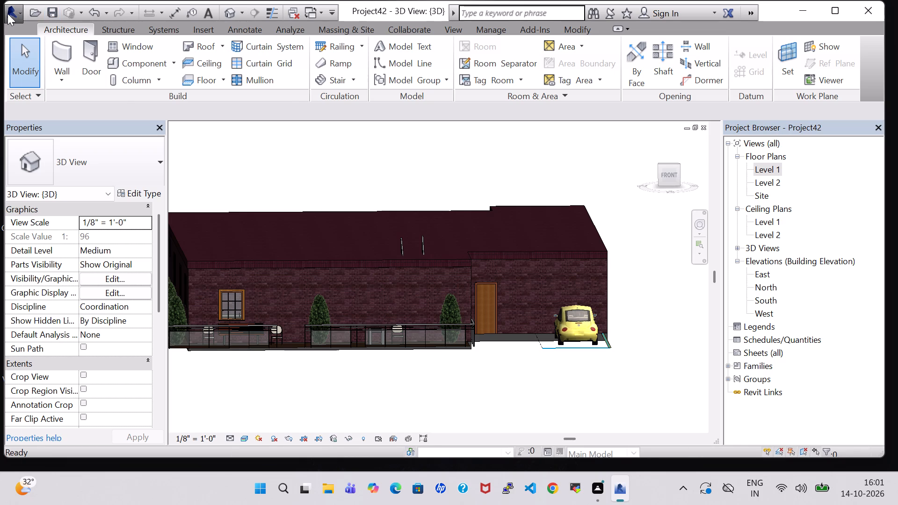
click(79, 232)
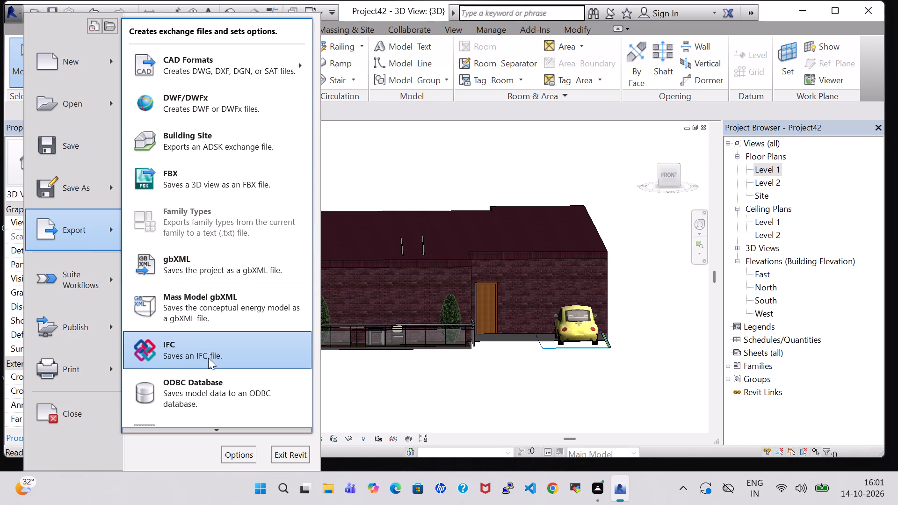
scroll(201, 228, down, 2)
click(201, 344)
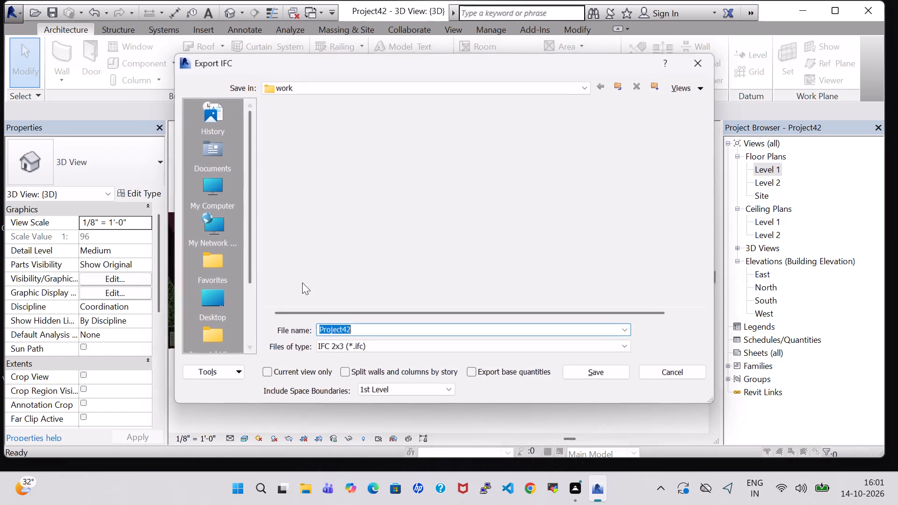
click(616, 369)
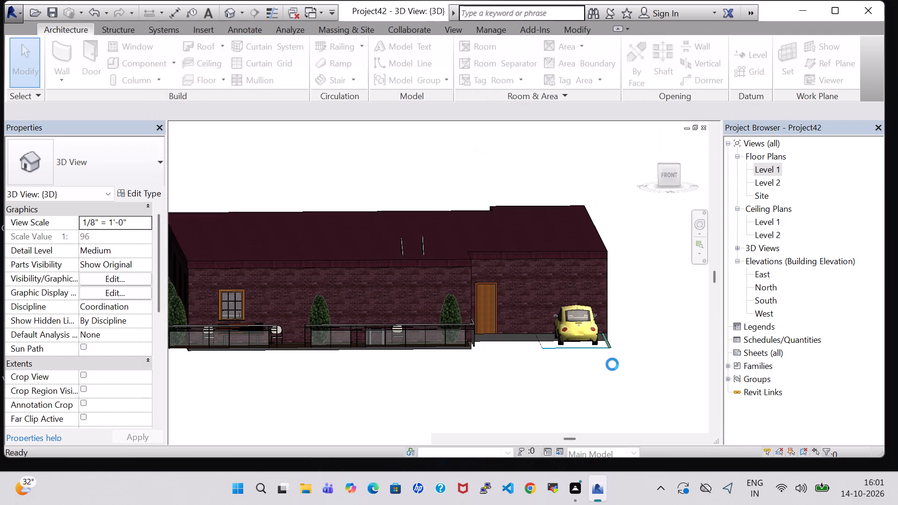